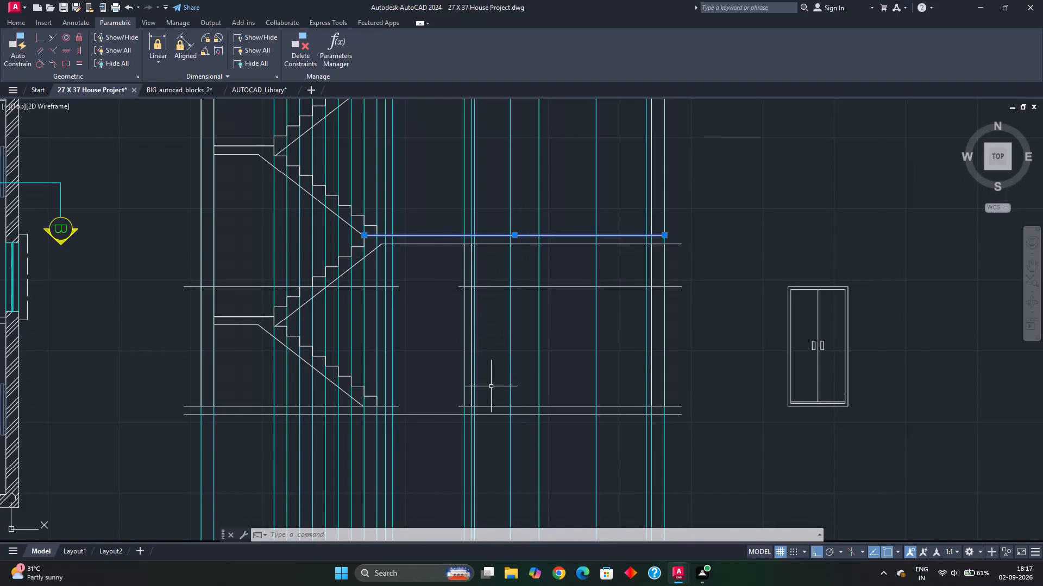
Start an offset of the floor line at the base of the room beside the lowest staircase flight.
{"action": "key", "text": "Escape"}
{"action": "scroll", "coordinate": [509, 402], "scroll_direction": "up", "scroll_amount": 1}
{"action": "middle_click_drag", "start_coordinate": [542, 330], "coordinate": [532, 401]}
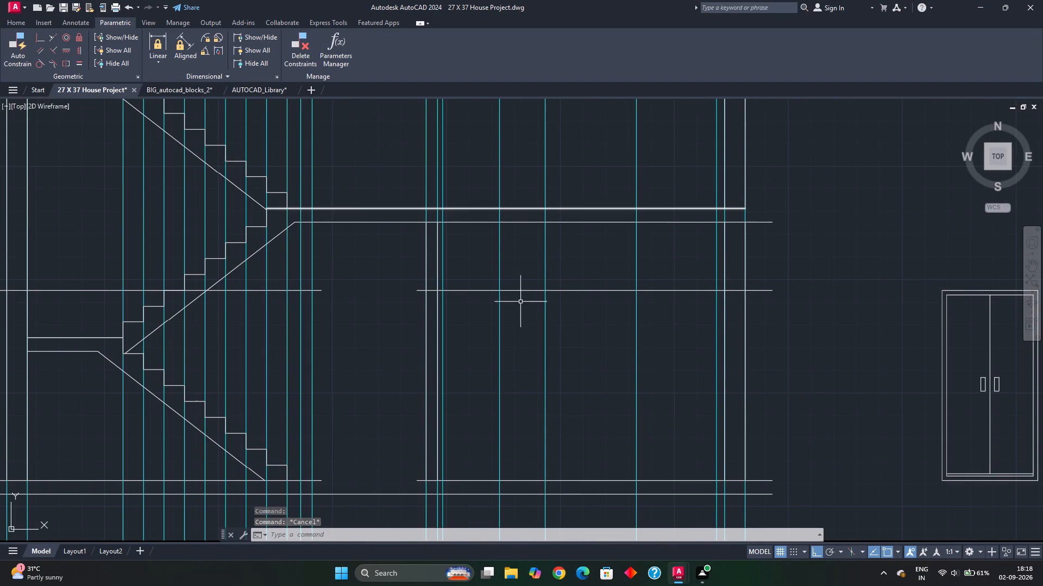
{"action": "middle_click_drag", "start_coordinate": [526, 375], "coordinate": [507, 266]}
{"action": "left_click", "coordinate": [518, 372]}
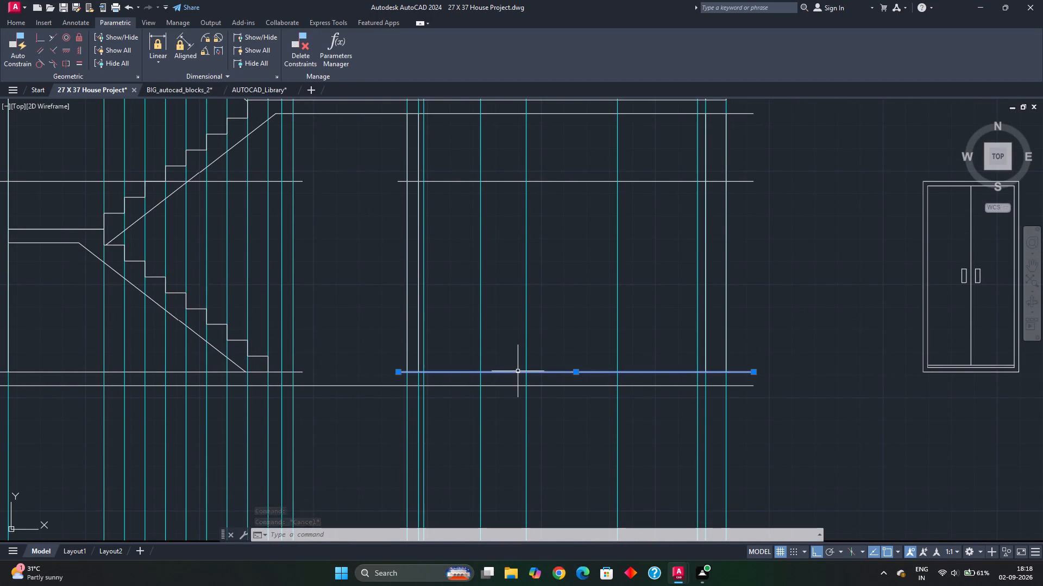
{"action": "key", "text": "o"}
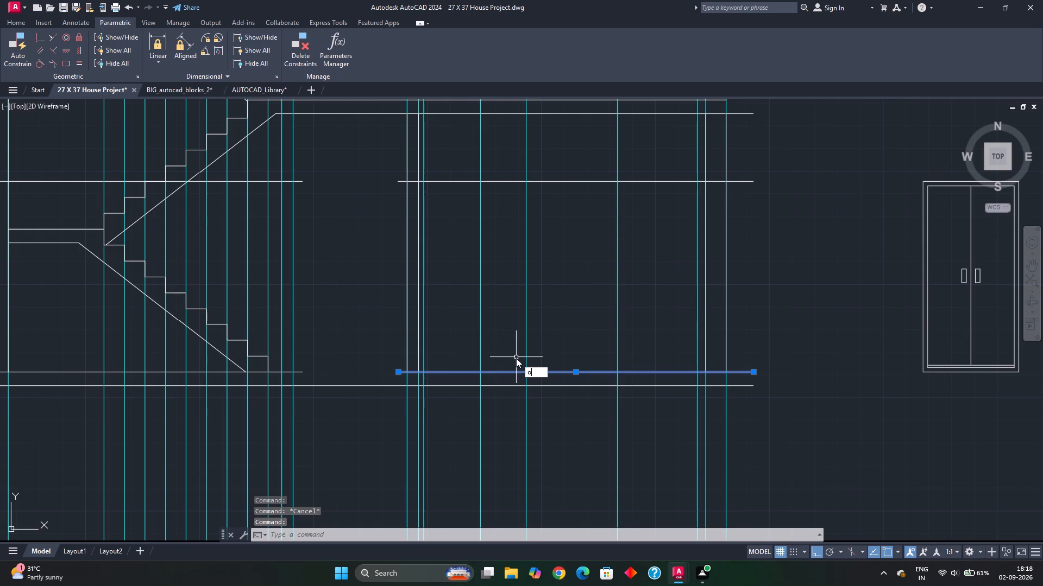
{"action": "key", "text": "Return"}
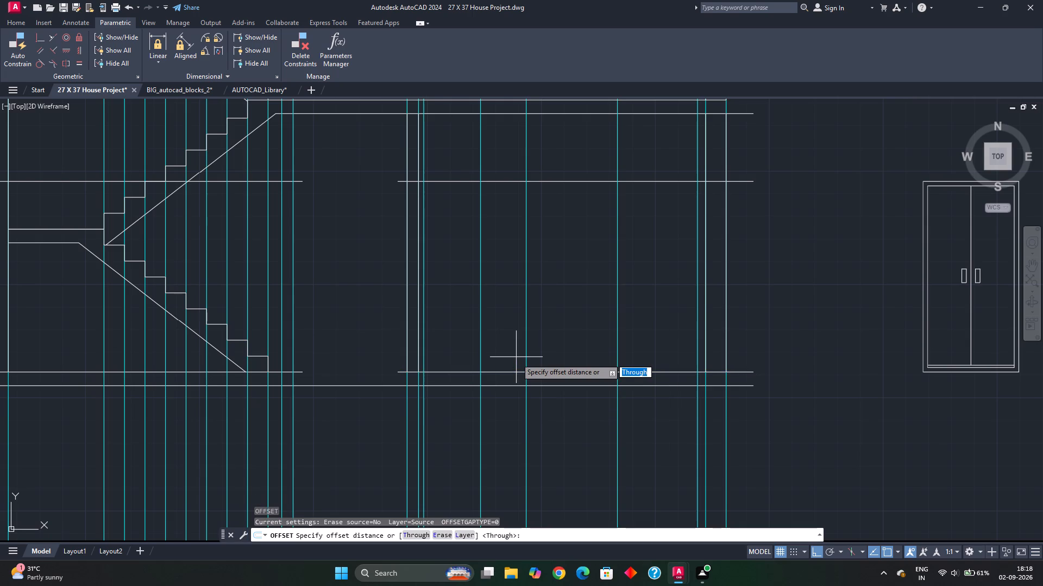
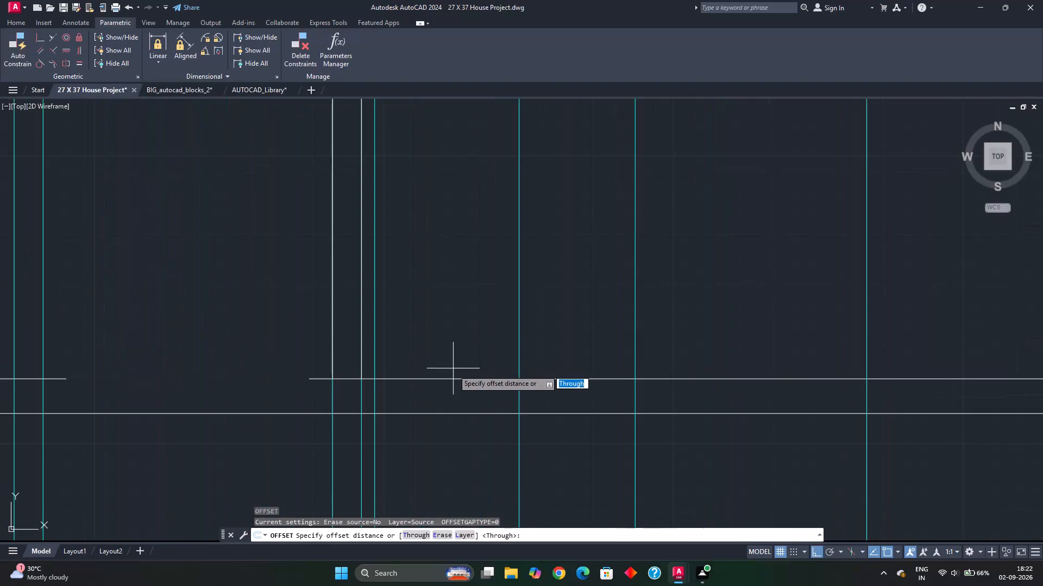
Offset the ground-level floor line of the room beside the staircase 2" upward.
{"action": "middle_click_drag", "start_coordinate": [453, 370], "coordinate": [393, 325]}
{"action": "scroll", "coordinate": [396, 327], "scroll_direction": "up", "scroll_amount": 1}
{"action": "middle_click_drag", "start_coordinate": [393, 322], "coordinate": [344, 295]}
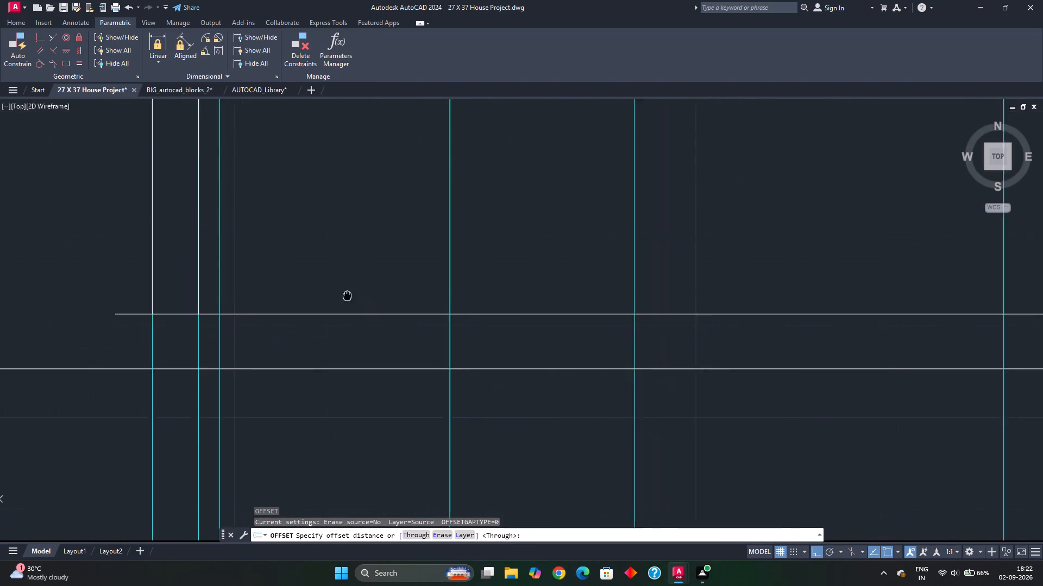
{"action": "middle_click_drag", "start_coordinate": [344, 295], "coordinate": [337, 295]}
{"action": "type", "text": "2\""}
{"action": "key", "text": "Return"}
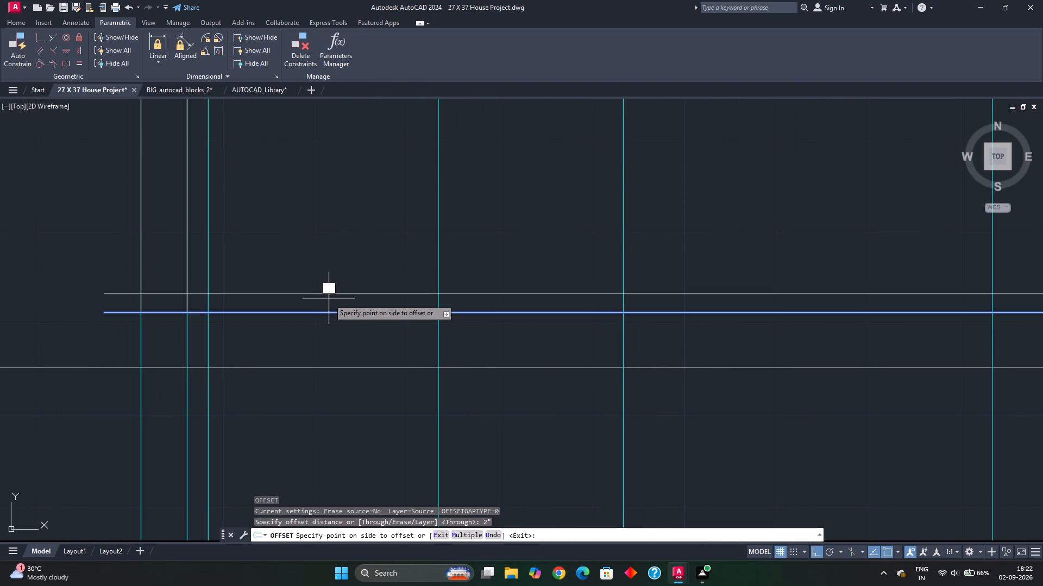
{"action": "left_click", "coordinate": [329, 299]}
{"action": "scroll", "coordinate": [330, 300], "scroll_direction": "down", "scroll_amount": 1}
{"action": "middle_click", "coordinate": [368, 288]}
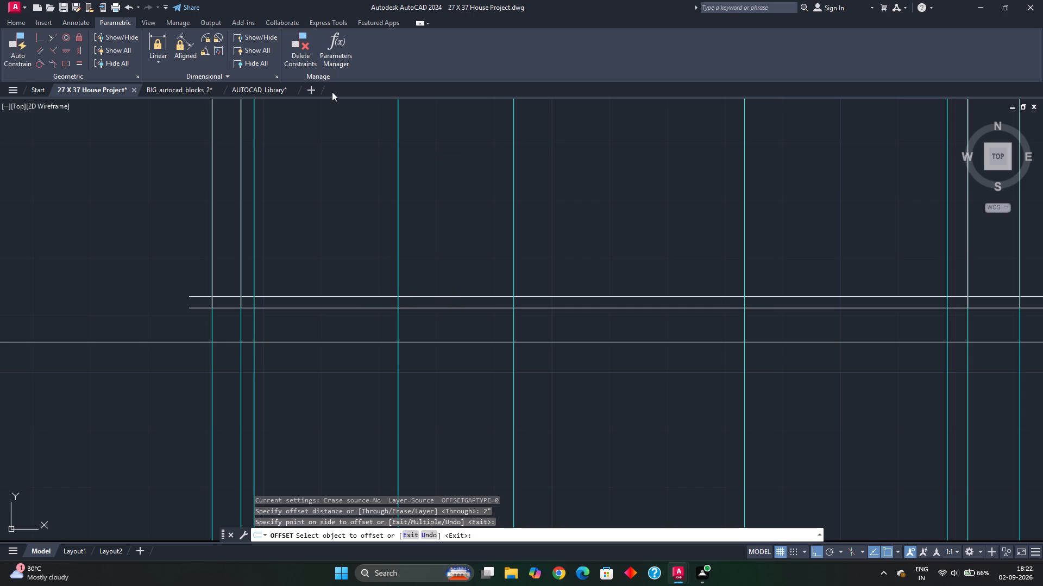
{"action": "key", "text": "Escape"}
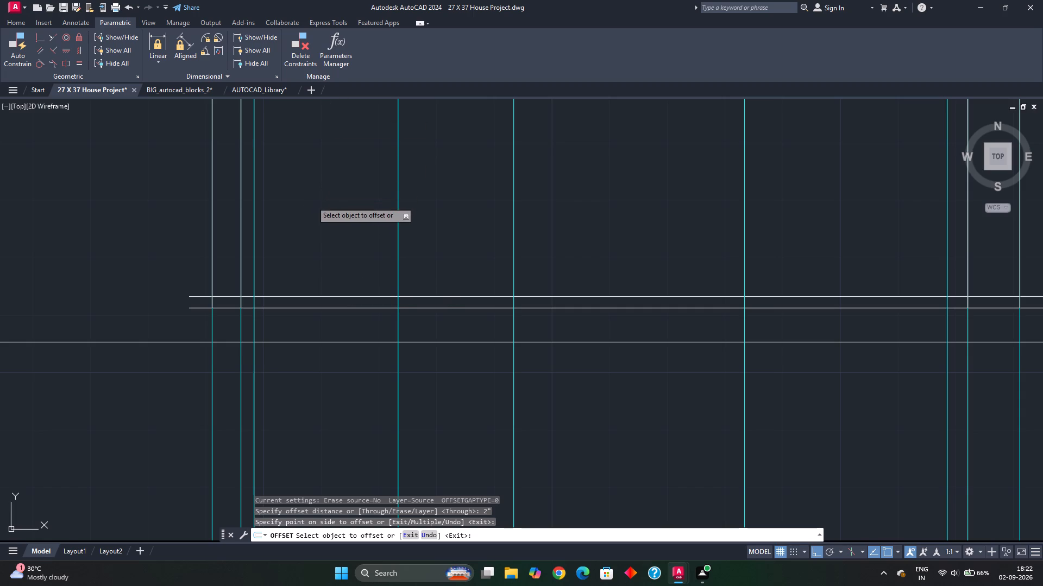
Measure the gap between the two ground-level floor lines of the room beside the staircase.
{"action": "scroll", "coordinate": [312, 224], "scroll_direction": "down", "scroll_amount": 3}
{"action": "scroll", "coordinate": [322, 275], "scroll_direction": "up", "scroll_amount": 1}
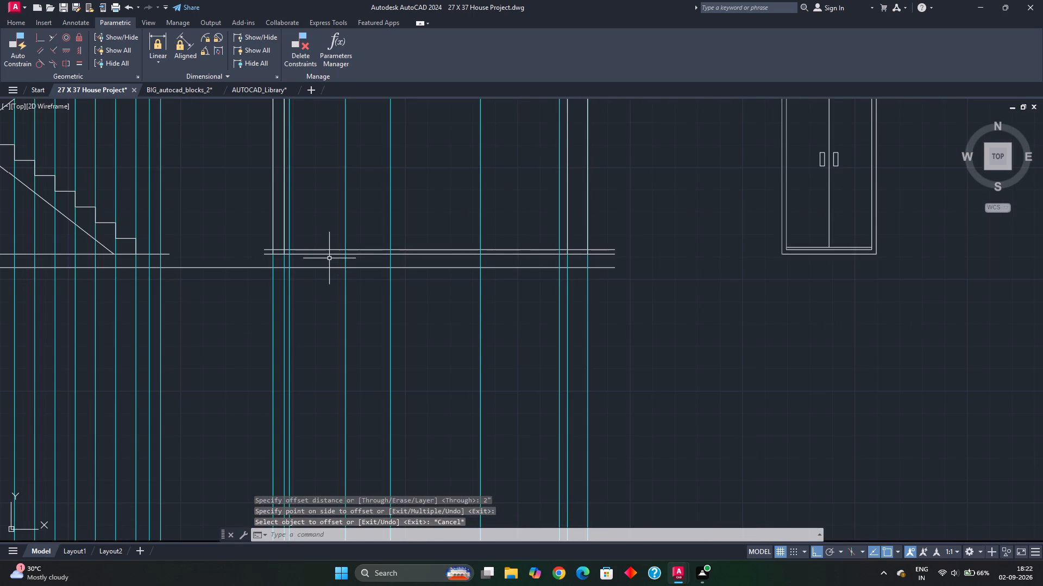
{"action": "middle_click", "coordinate": [330, 259]}
{"action": "scroll", "coordinate": [332, 252], "scroll_direction": "up", "scroll_amount": 3}
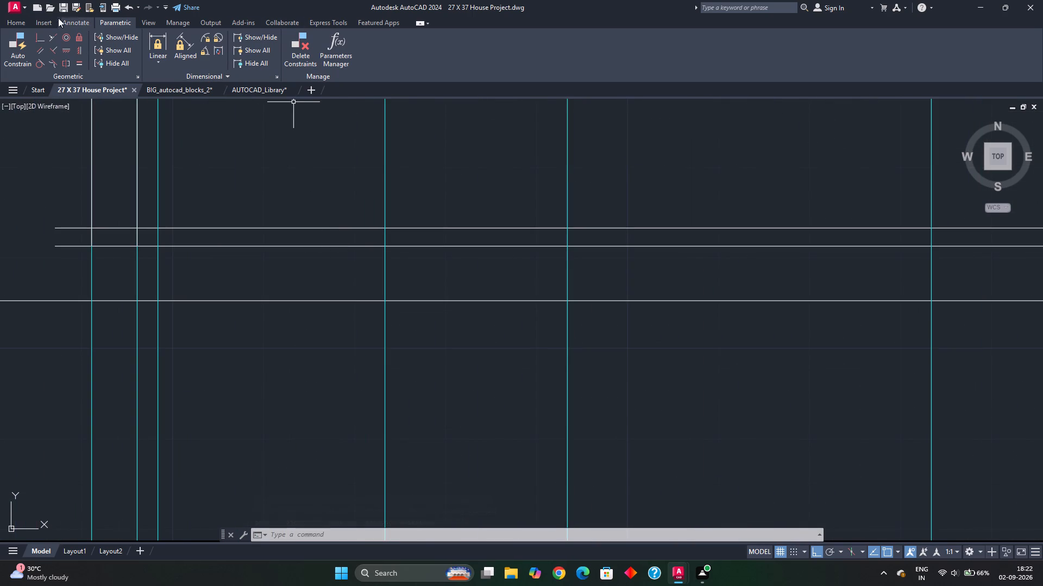
{"action": "left_click", "coordinate": [18, 23]}
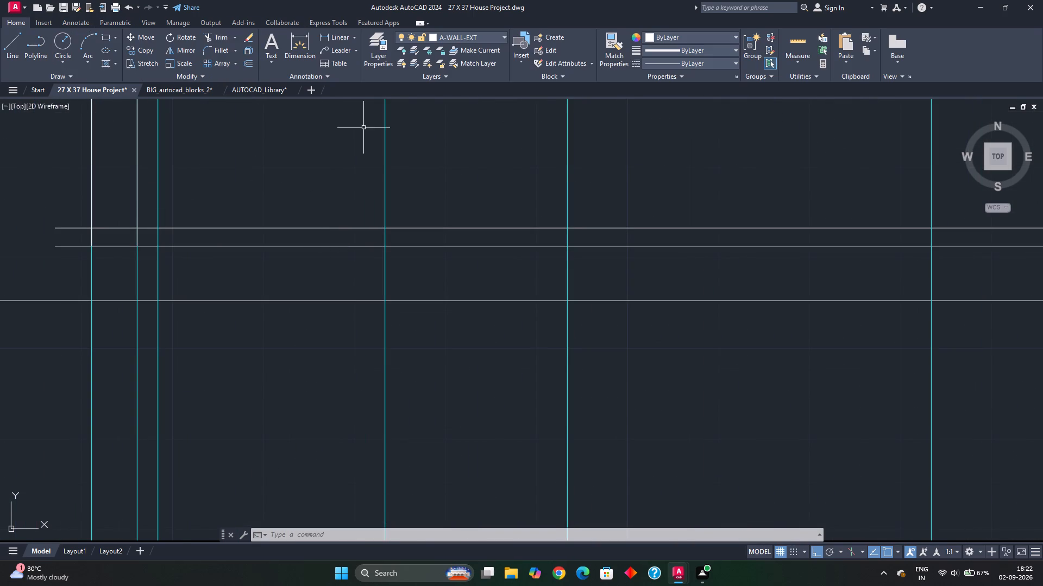
{"action": "left_click", "coordinate": [800, 42]}
{"action": "scroll", "coordinate": [354, 238], "scroll_direction": "up", "scroll_amount": 2}
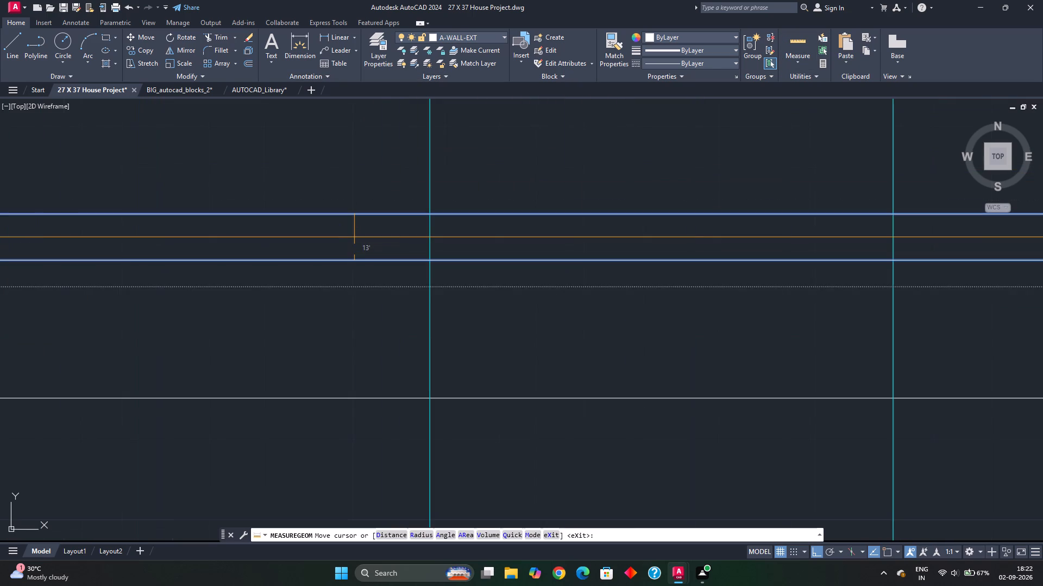
{"action": "key", "text": "Escape"}
Examine the ground-level floor lines between the foot of the lowest stair flight and the adjoining room.
{"action": "scroll", "coordinate": [354, 235], "scroll_direction": "down", "scroll_amount": 2}
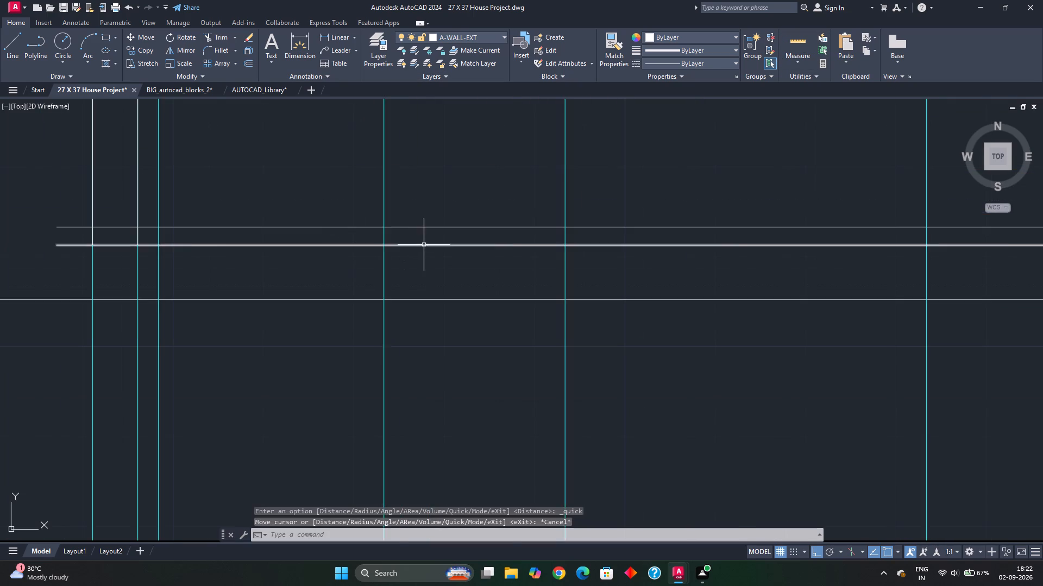
{"action": "scroll", "coordinate": [424, 244], "scroll_direction": "down", "scroll_amount": 1}
{"action": "middle_click_drag", "start_coordinate": [431, 240], "coordinate": [348, 241]}
{"action": "scroll", "coordinate": [467, 248], "scroll_direction": "down", "scroll_amount": 2}
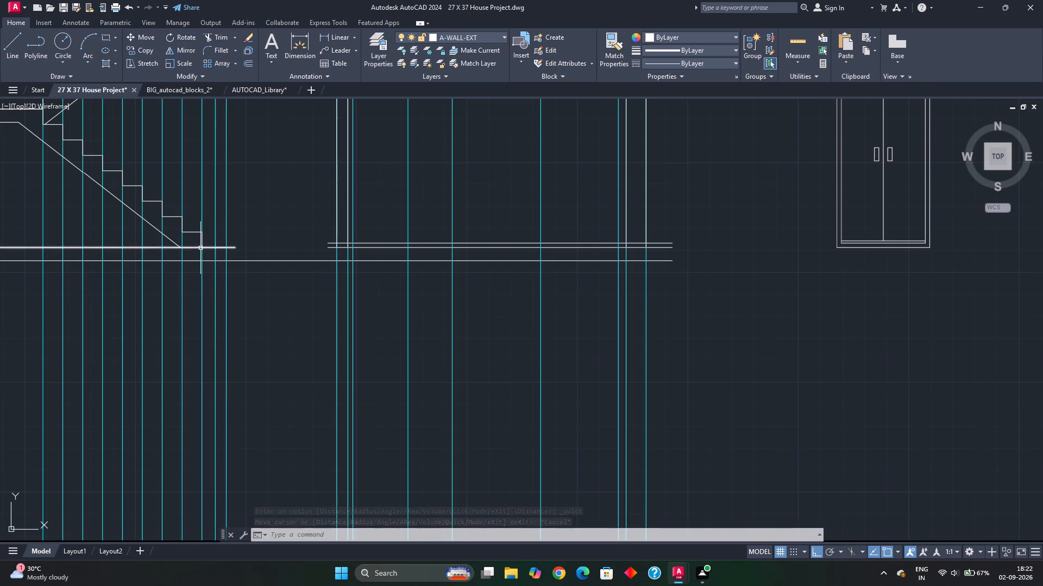
{"action": "middle_click_drag", "start_coordinate": [194, 250], "coordinate": [207, 226]}
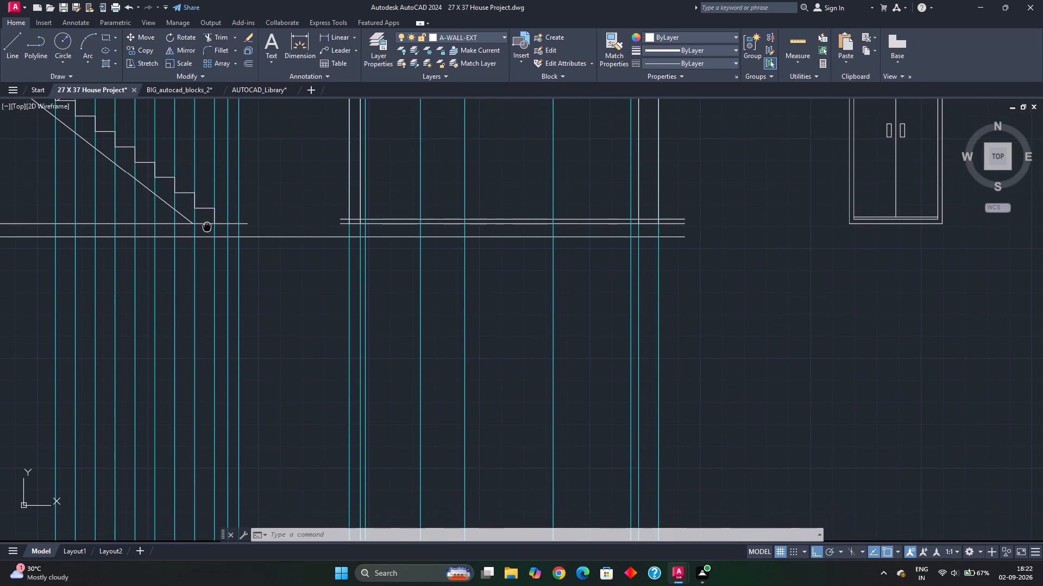
{"action": "middle_click_drag", "start_coordinate": [207, 226], "coordinate": [209, 225]}
{"action": "scroll", "coordinate": [233, 224], "scroll_direction": "up", "scroll_amount": 3}
{"action": "scroll", "coordinate": [255, 199], "scroll_direction": "down", "scroll_amount": 2}
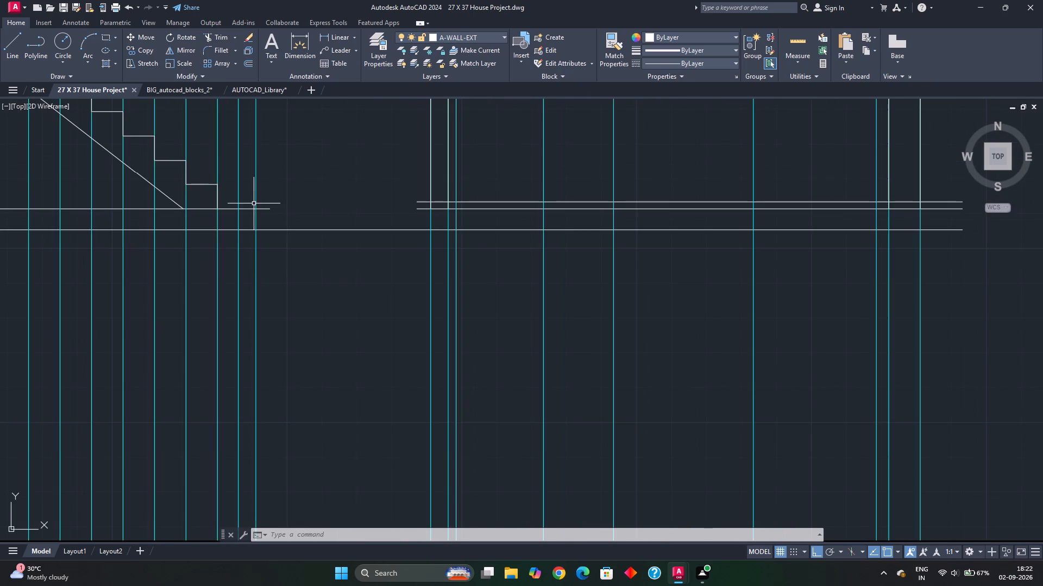
{"action": "scroll", "coordinate": [387, 216], "scroll_direction": "down", "scroll_amount": 1}
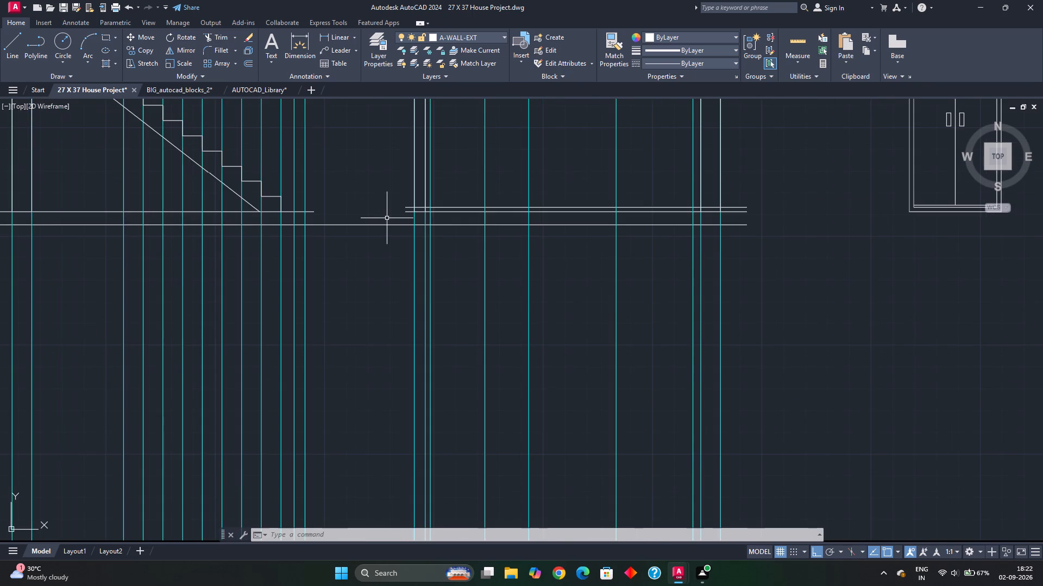
{"action": "scroll", "coordinate": [387, 219], "scroll_direction": "down", "scroll_amount": 1}
Offset the top line of the first-floor slab beside the staircase 2" upward.
{"action": "scroll", "coordinate": [404, 215], "scroll_direction": "up", "scroll_amount": 1}
{"action": "middle_click_drag", "start_coordinate": [518, 170], "coordinate": [472, 263]}
{"action": "middle_click_drag", "start_coordinate": [498, 201], "coordinate": [480, 267]}
{"action": "scroll", "coordinate": [354, 189], "scroll_direction": "up", "scroll_amount": 1}
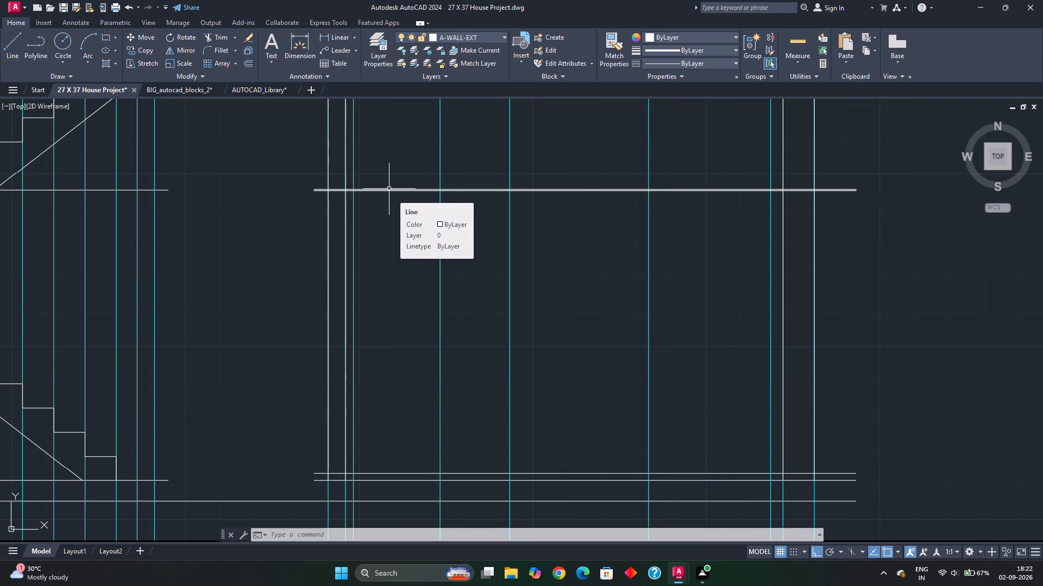
{"action": "middle_click_drag", "start_coordinate": [405, 213], "coordinate": [382, 294]}
{"action": "middle_click_drag", "start_coordinate": [383, 218], "coordinate": [375, 258]}
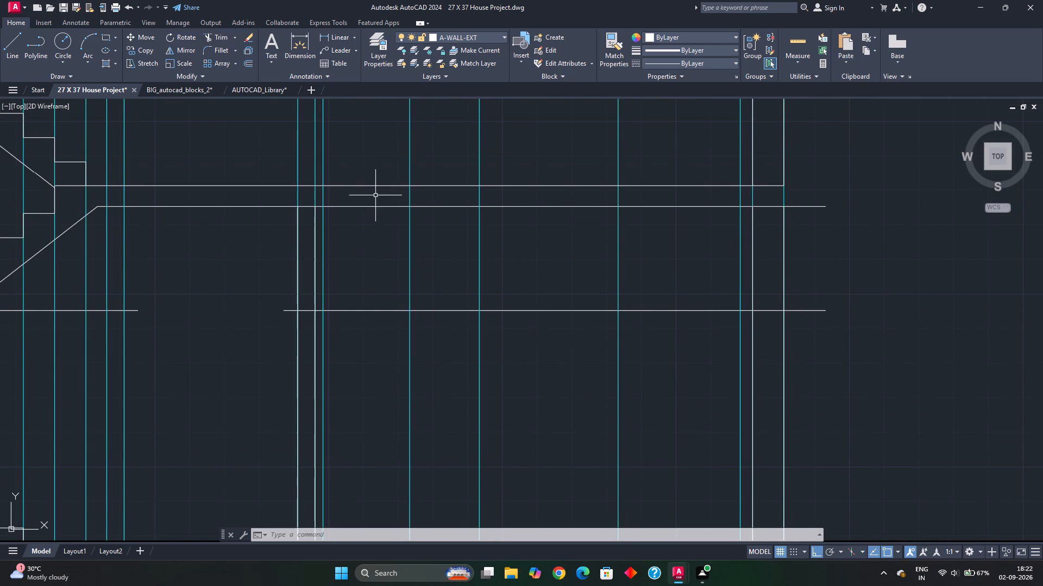
{"action": "left_click", "coordinate": [380, 187]}
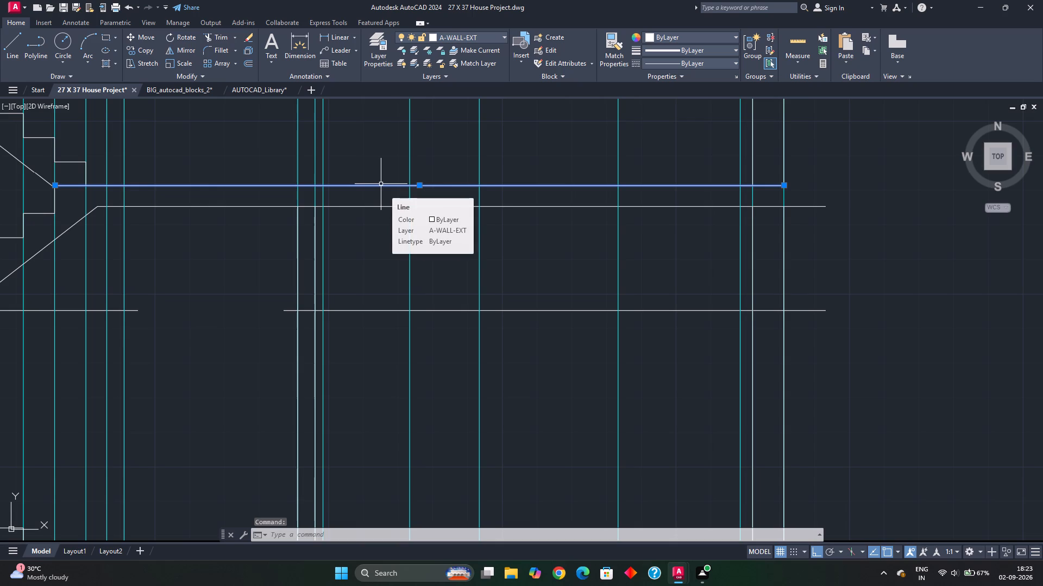
{"action": "key", "text": "Escape"}
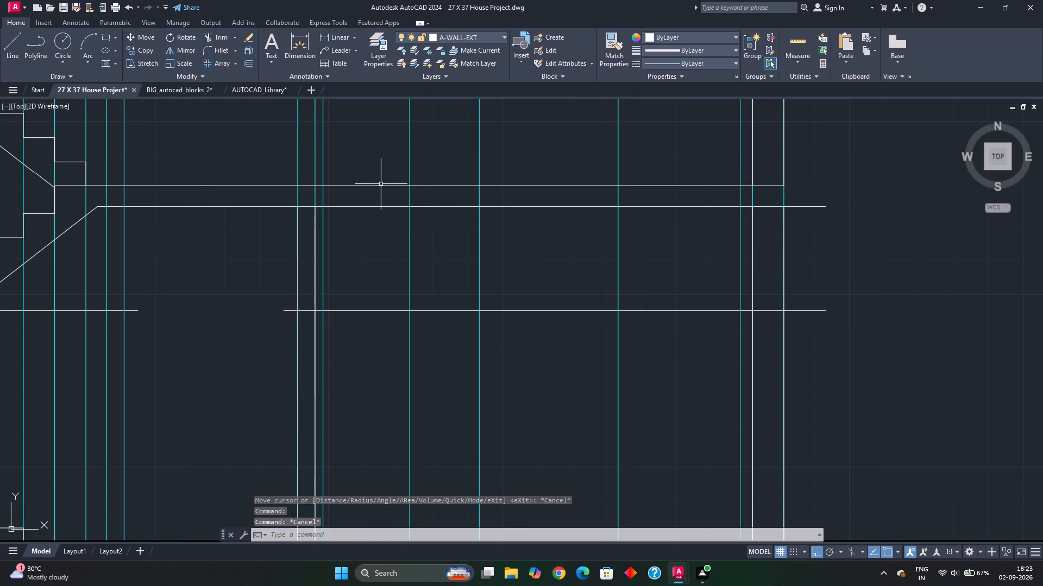
{"action": "key", "text": "o"}
{"action": "key", "text": "Return"}
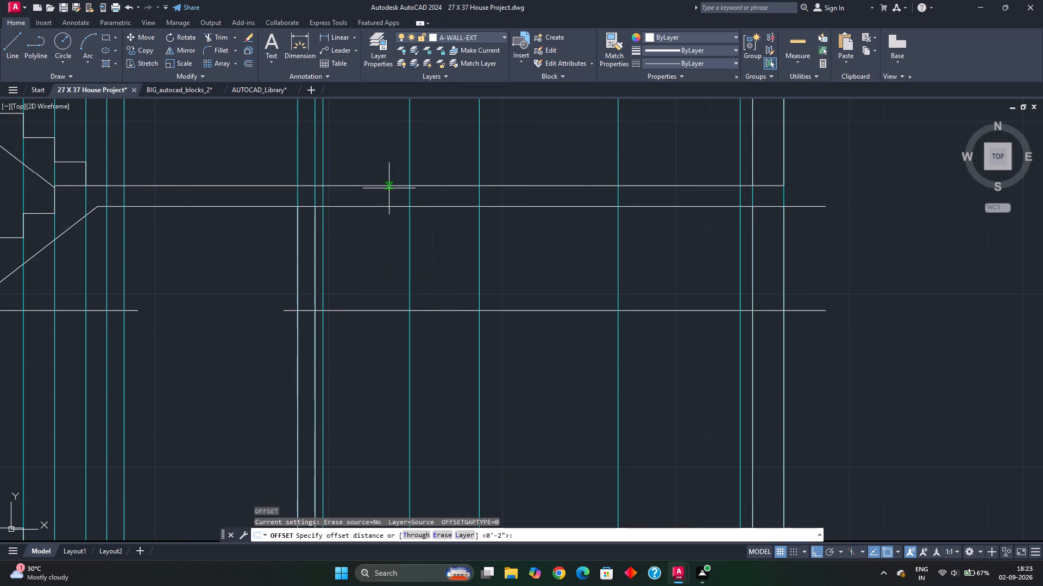
{"action": "key", "text": "Return"}
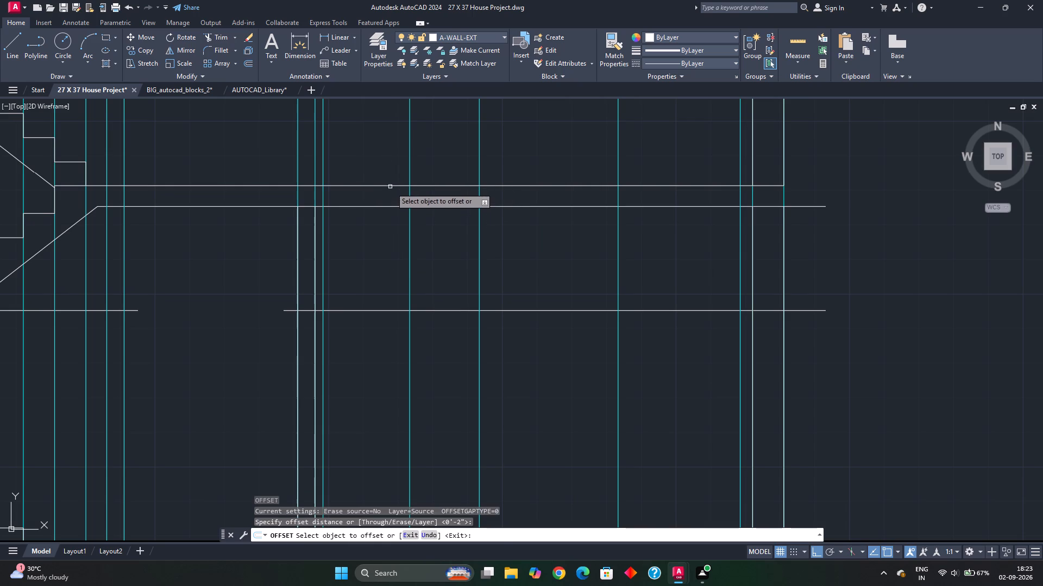
{"action": "left_click", "coordinate": [392, 185]}
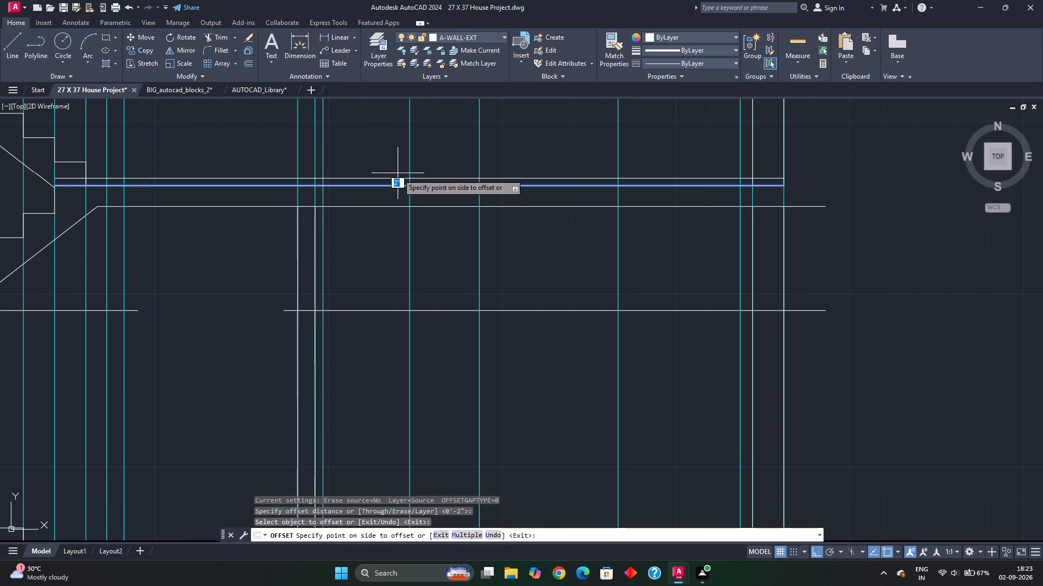
{"action": "left_click", "coordinate": [398, 174]}
{"action": "middle_click_drag", "start_coordinate": [197, 157], "coordinate": [269, 145]}
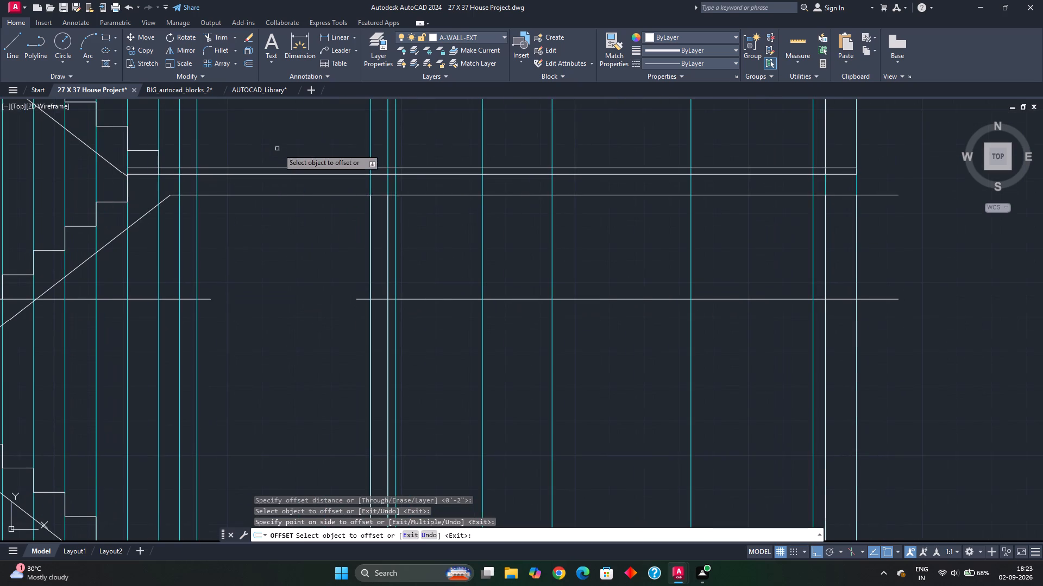
{"action": "key", "text": "Escape"}
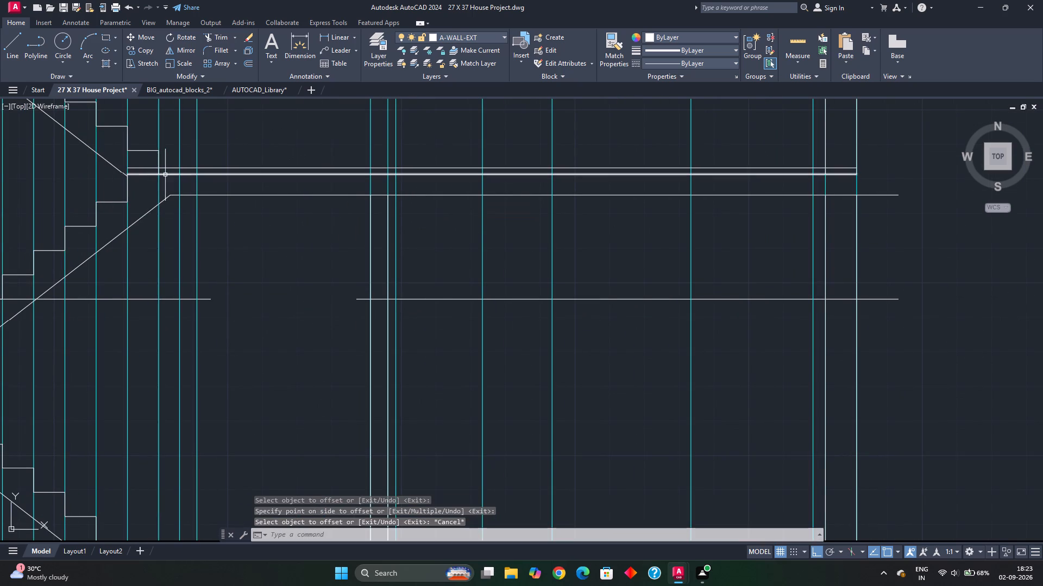
Turn off the A-SECT layer to hide the cyan projection lines.
{"action": "scroll", "coordinate": [316, 216], "scroll_direction": "down", "scroll_amount": 2}
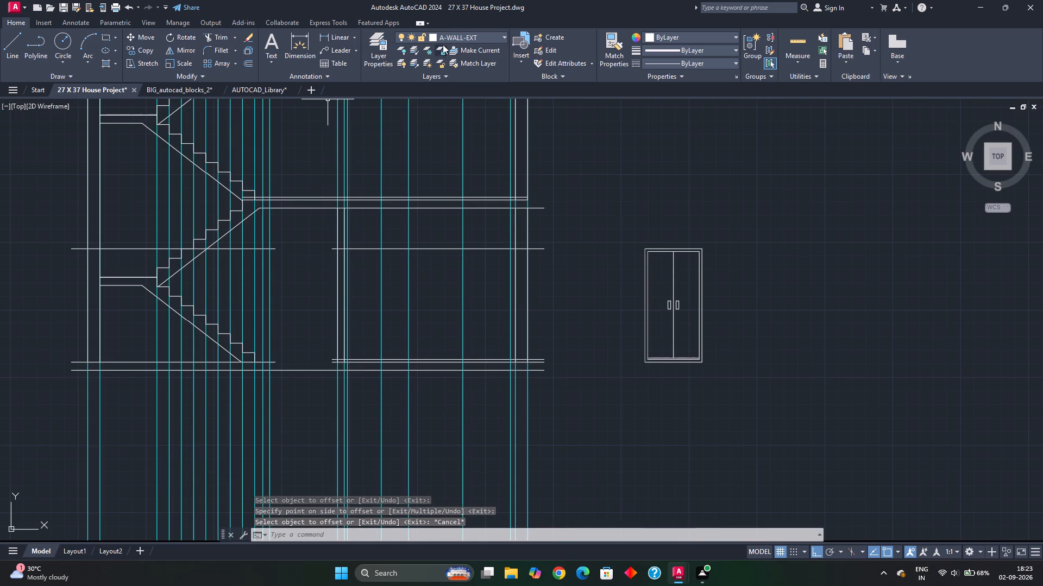
{"action": "left_click", "coordinate": [502, 37]}
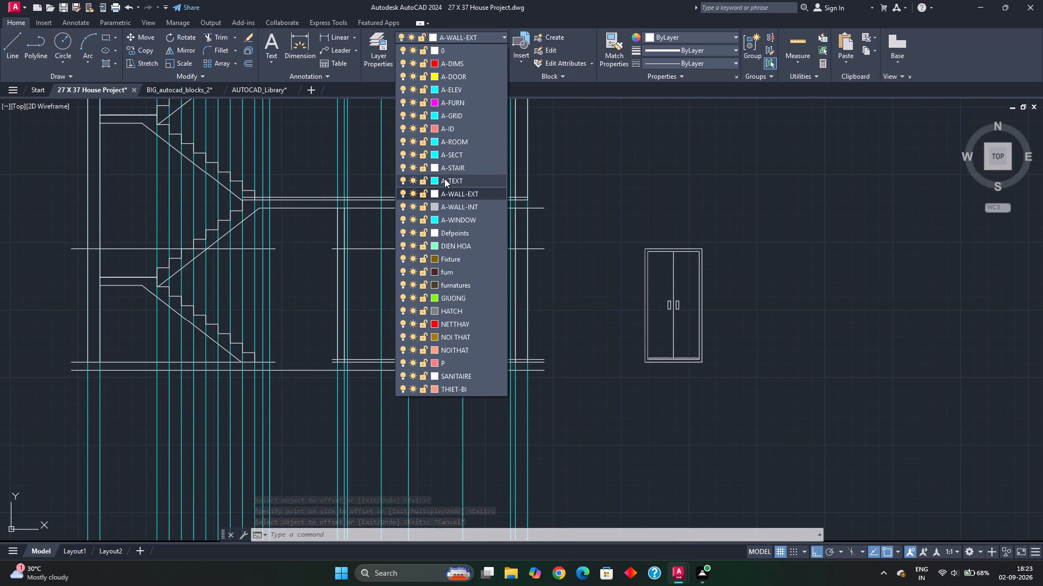
{"action": "left_click", "coordinate": [404, 152]}
{"action": "scroll", "coordinate": [285, 192], "scroll_direction": "up", "scroll_amount": 2}
{"action": "key", "text": "Escape"}
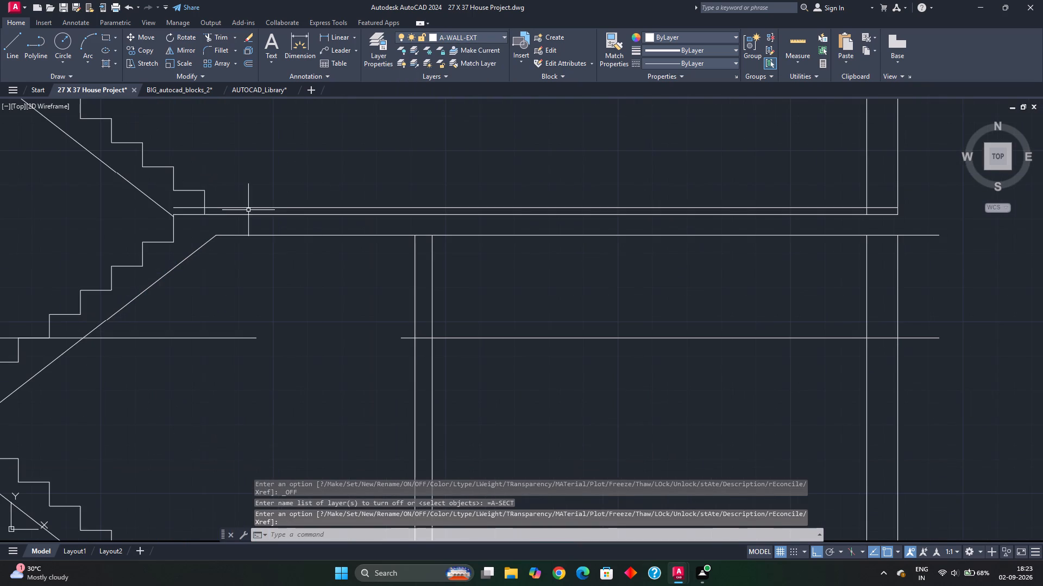
Trim the part of the offset first-floor line that runs inside the lowest step of the upper stair flight.
{"action": "type", "text": "tr"}
{"action": "key", "text": "space"}
{"action": "scroll", "coordinate": [204, 207], "scroll_direction": "up", "scroll_amount": 2}
{"action": "left_click", "coordinate": [188, 209]}
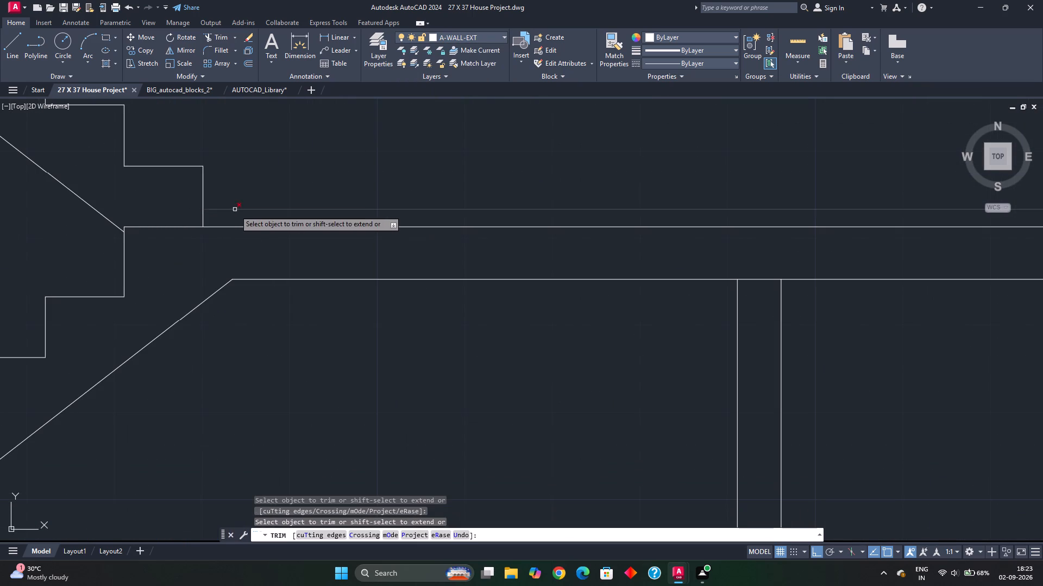
{"action": "scroll", "coordinate": [235, 210], "scroll_direction": "down", "scroll_amount": 2}
{"action": "key", "text": "Escape"}
Trim the far end of the offset first-floor line where it crosses the thickness of the outer wall.
{"action": "scroll", "coordinate": [368, 203], "scroll_direction": "down", "scroll_amount": 1}
{"action": "middle_click_drag", "start_coordinate": [368, 204], "coordinate": [322, 190]}
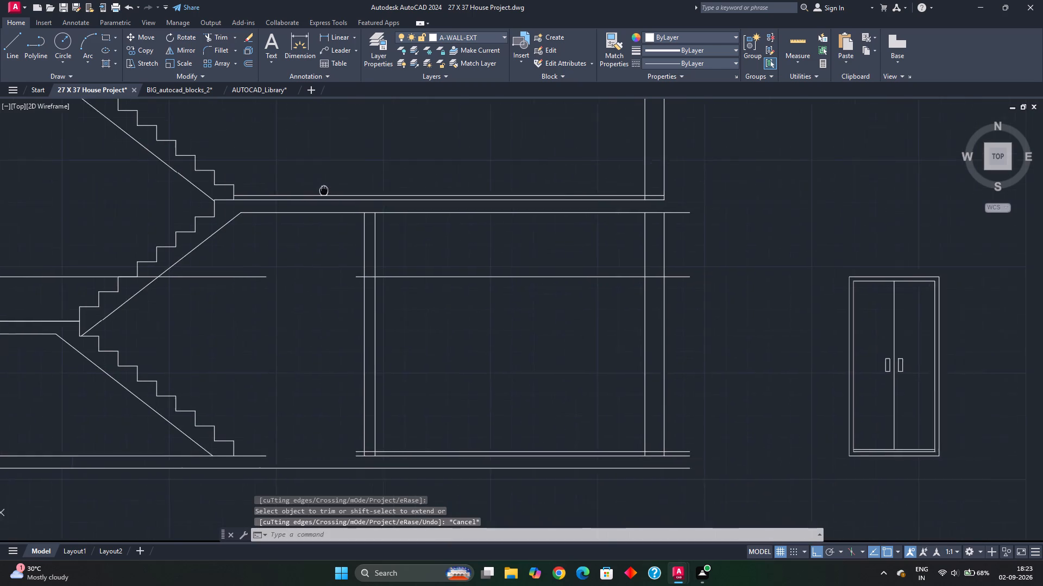
{"action": "middle_click_drag", "start_coordinate": [322, 190], "coordinate": [280, 181]}
{"action": "middle_click_drag", "start_coordinate": [566, 199], "coordinate": [363, 201]}
{"action": "scroll", "coordinate": [412, 194], "scroll_direction": "up", "scroll_amount": 3}
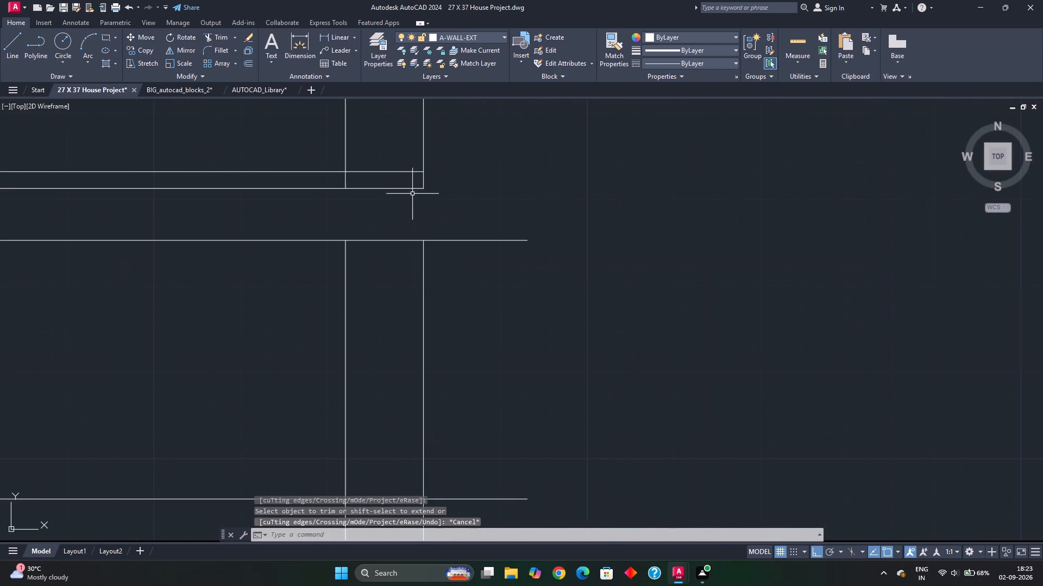
{"action": "type", "text": "tr"}
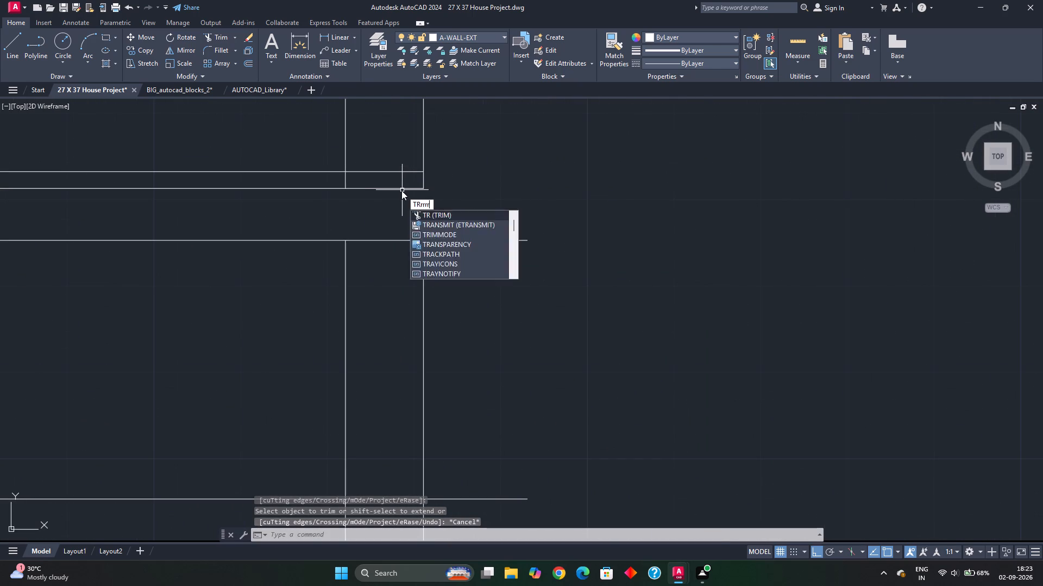
{"action": "key", "text": "BackSpace"}
{"action": "key", "text": "BackSpace"}
{"action": "key", "text": "BackSpace"}
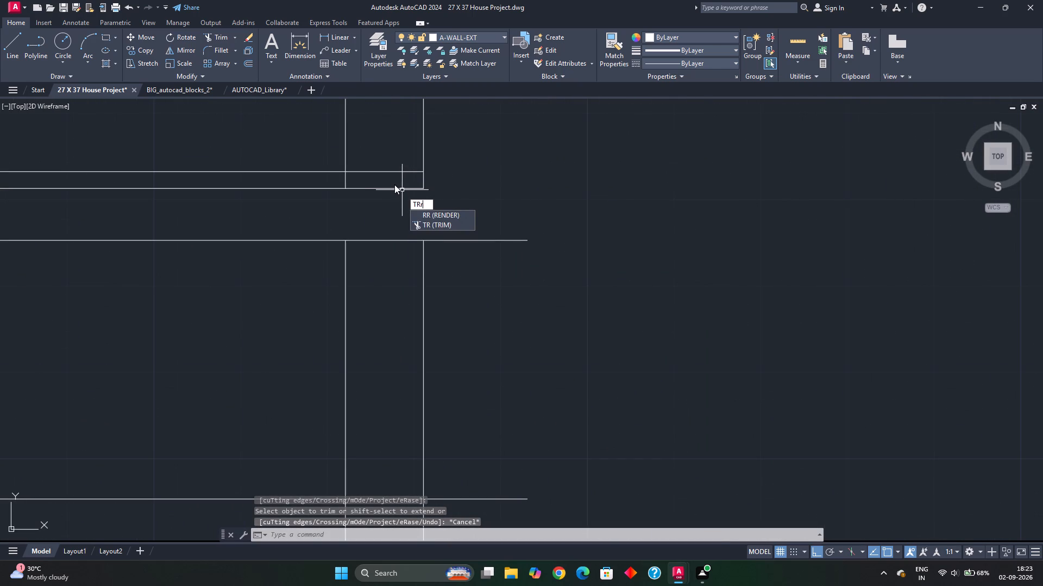
{"action": "key", "text": "BackSpace"}
{"action": "key", "text": "space"}
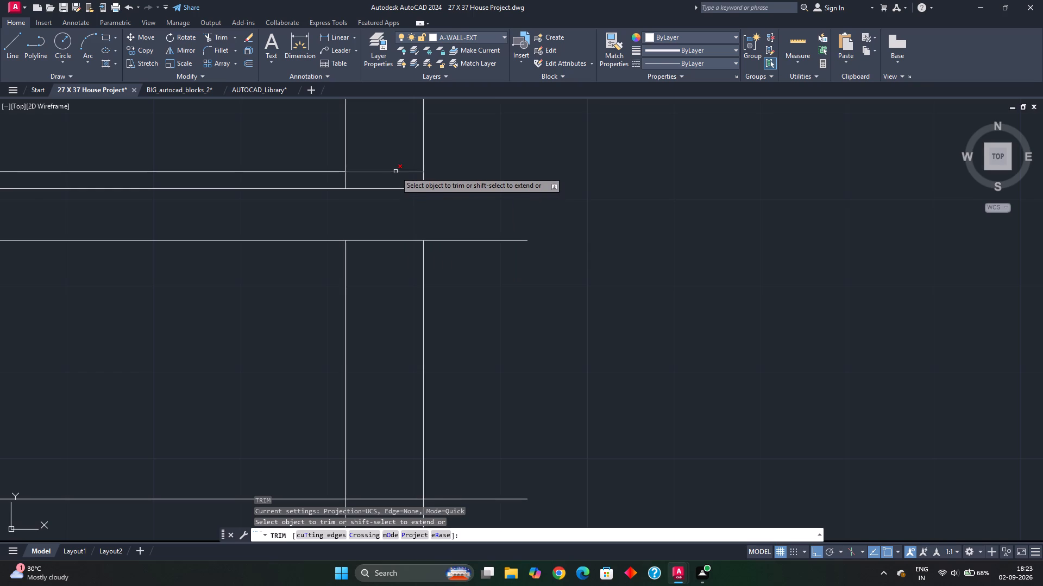
{"action": "left_click", "coordinate": [395, 171]}
{"action": "scroll", "coordinate": [393, 171], "scroll_direction": "down", "scroll_amount": 2}
{"action": "key", "text": "Escape"}
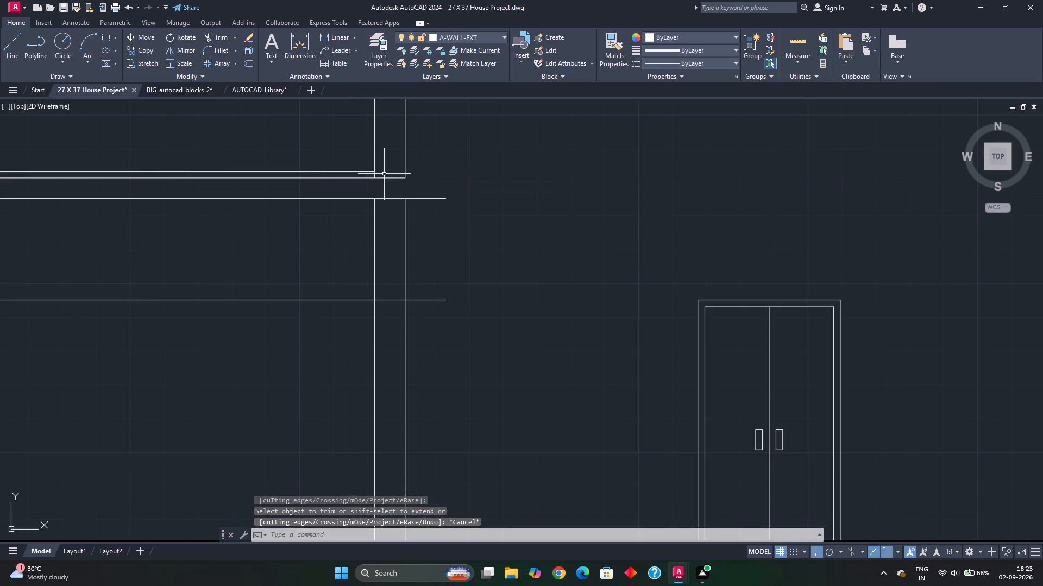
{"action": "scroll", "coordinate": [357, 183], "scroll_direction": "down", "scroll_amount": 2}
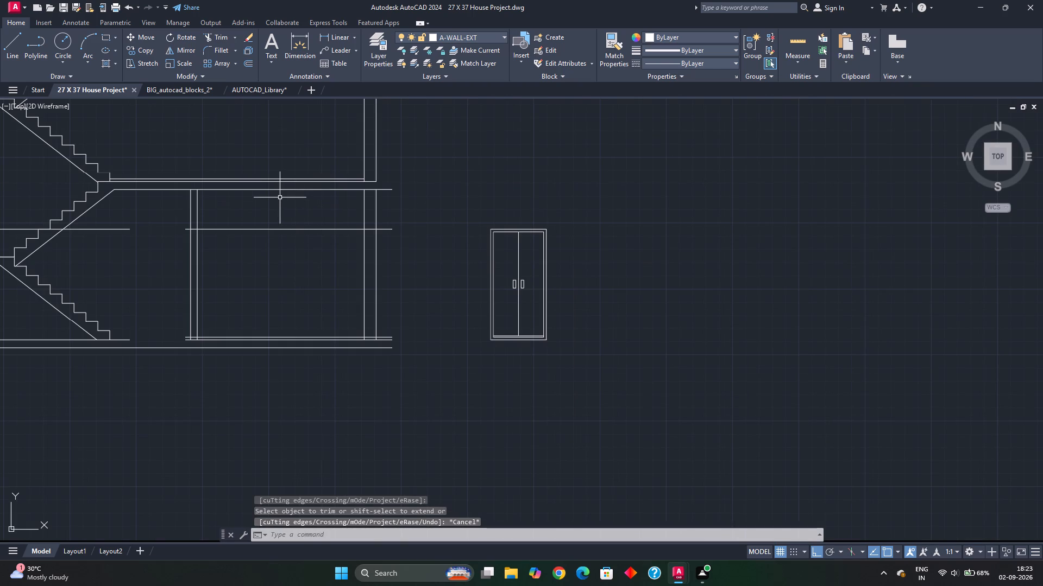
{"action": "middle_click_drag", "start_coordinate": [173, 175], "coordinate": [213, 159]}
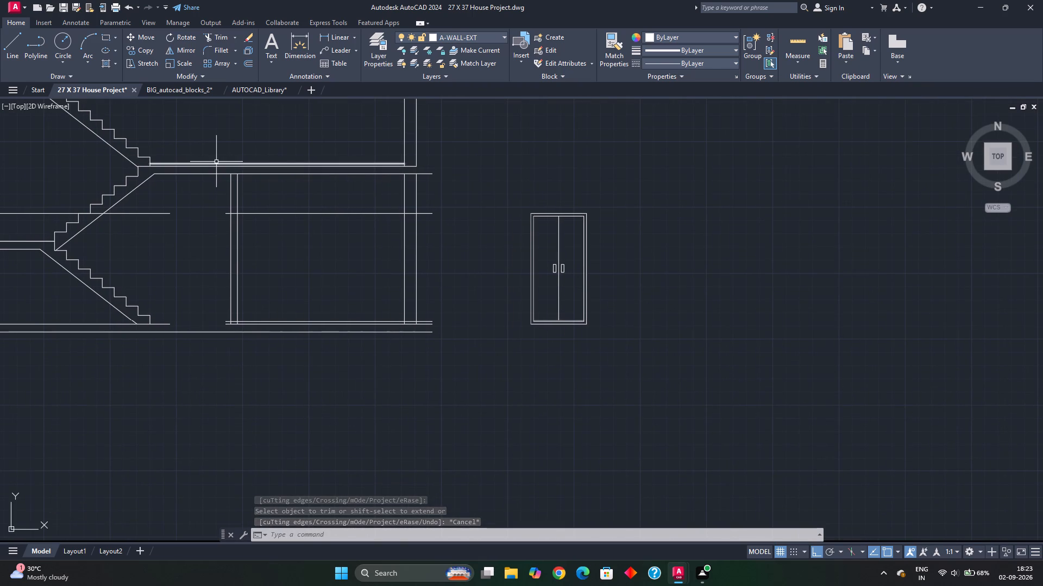
Examine the floor lines, slabs and wall junctions of the section across the ground and first floors.
{"action": "scroll", "coordinate": [252, 235], "scroll_direction": "up", "scroll_amount": 3}
{"action": "scroll", "coordinate": [254, 225], "scroll_direction": "down", "scroll_amount": 3}
{"action": "middle_click_drag", "start_coordinate": [254, 117], "coordinate": [254, 132]}
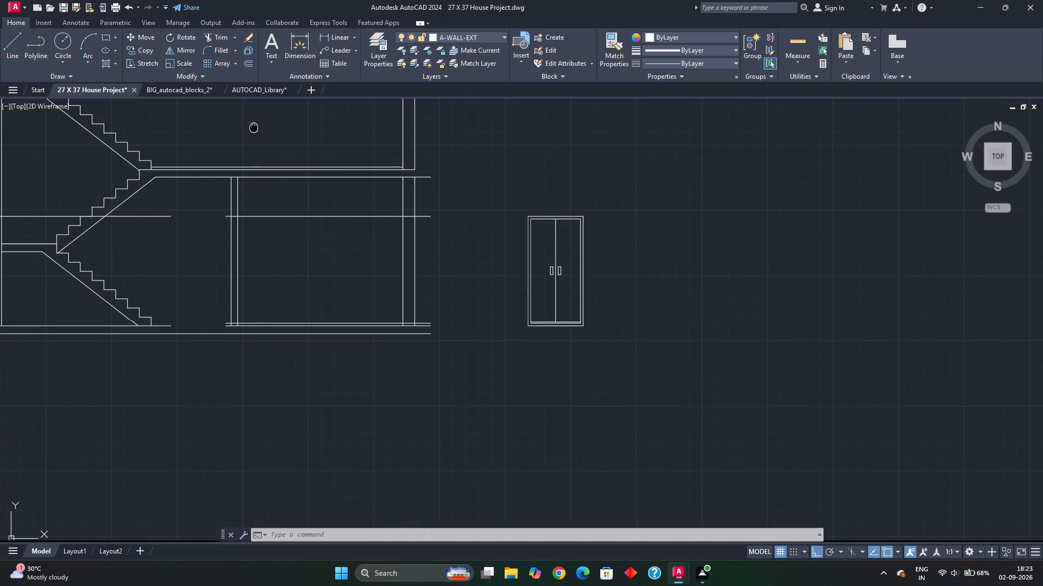
{"action": "middle_click_drag", "start_coordinate": [254, 132], "coordinate": [257, 218]}
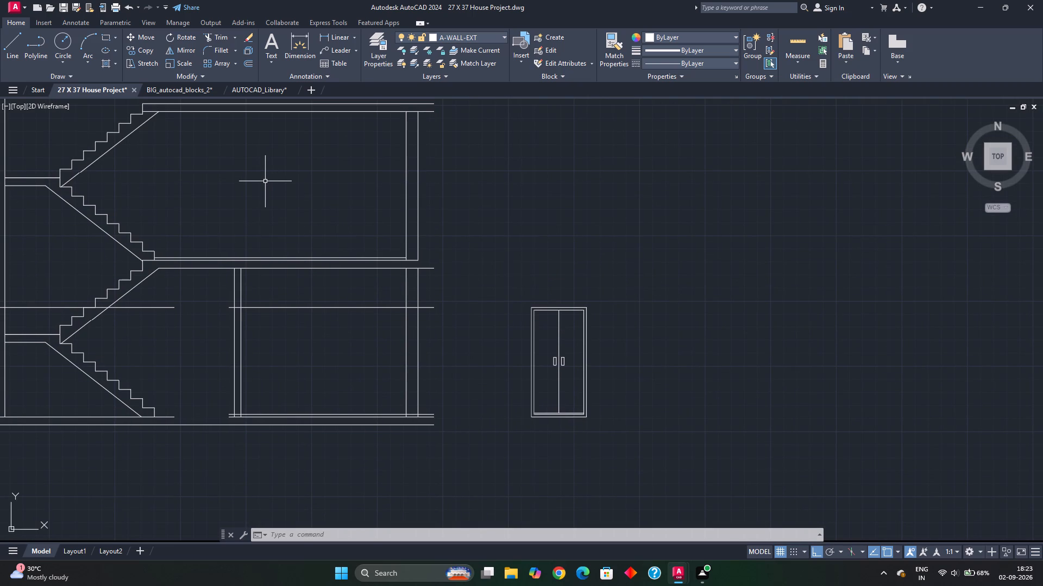
{"action": "middle_click_drag", "start_coordinate": [296, 334], "coordinate": [296, 279]}
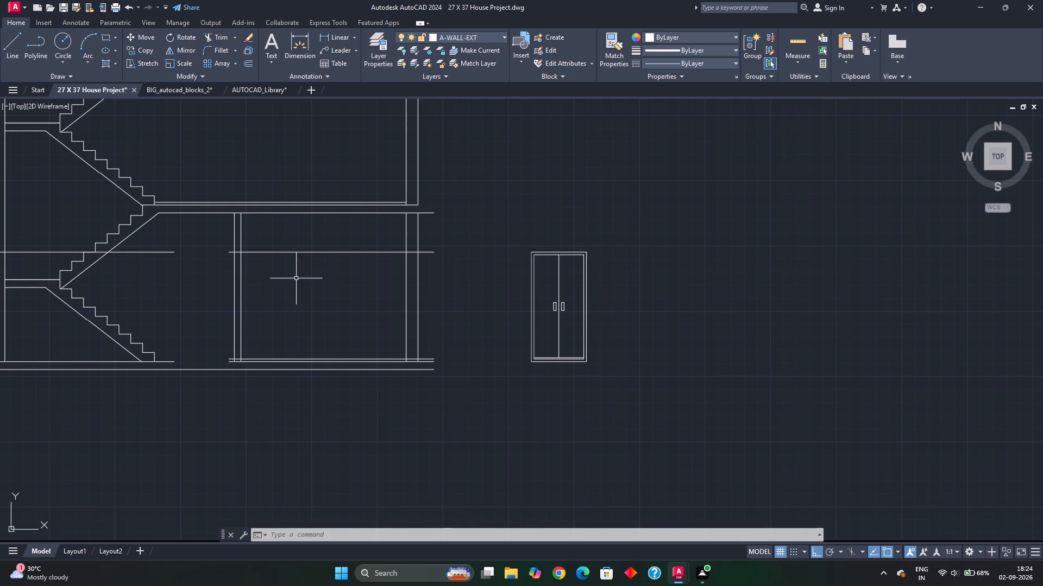
{"action": "middle_click_drag", "start_coordinate": [334, 316], "coordinate": [340, 271]}
{"action": "middle_click_drag", "start_coordinate": [374, 320], "coordinate": [494, 340]}
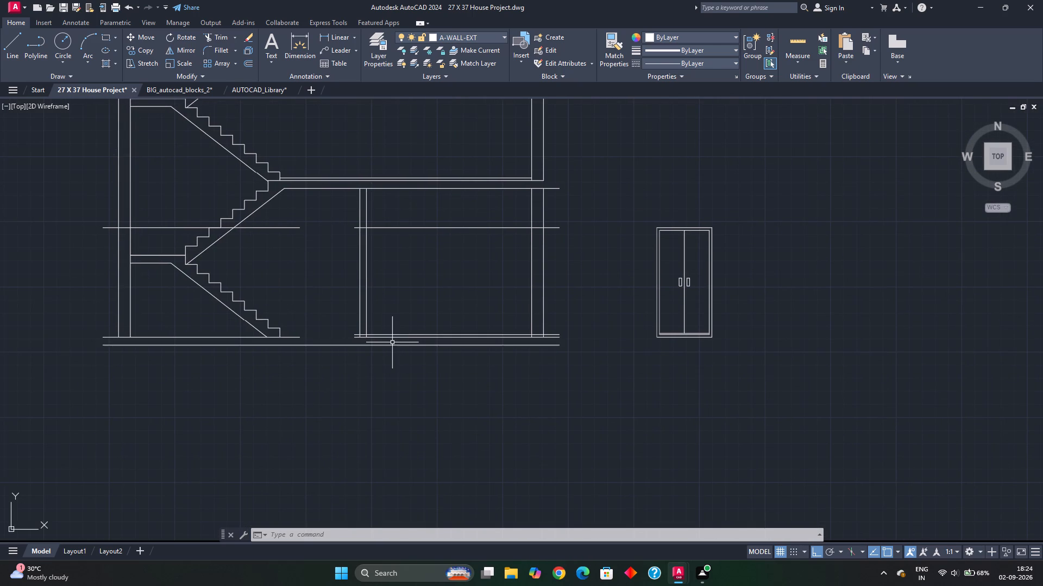
{"action": "scroll", "coordinate": [349, 335], "scroll_direction": "up", "scroll_amount": 2}
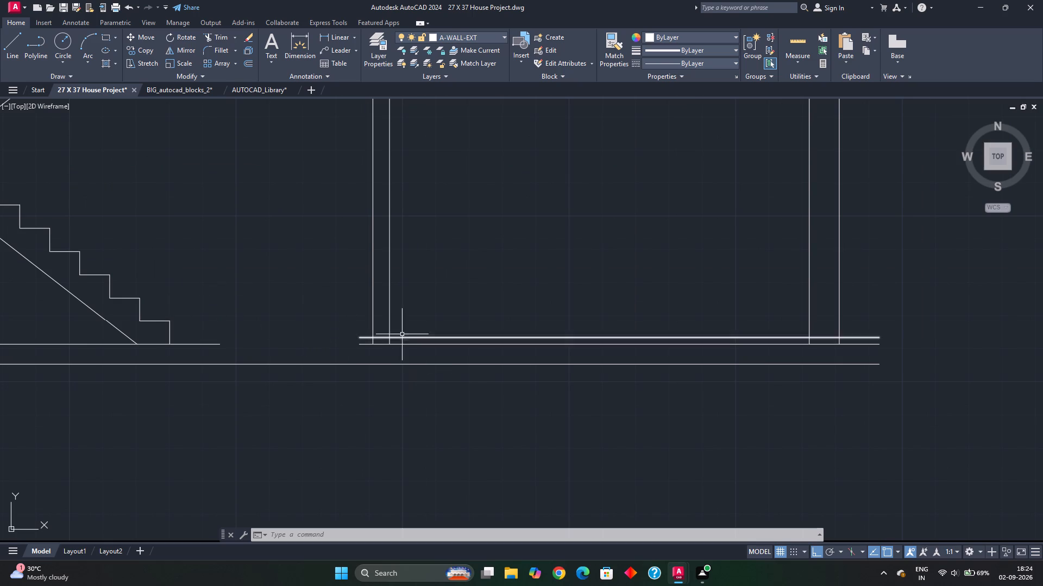
{"action": "scroll", "coordinate": [459, 240], "scroll_direction": "down", "scroll_amount": 2}
{"action": "middle_click_drag", "start_coordinate": [463, 239], "coordinate": [466, 285]}
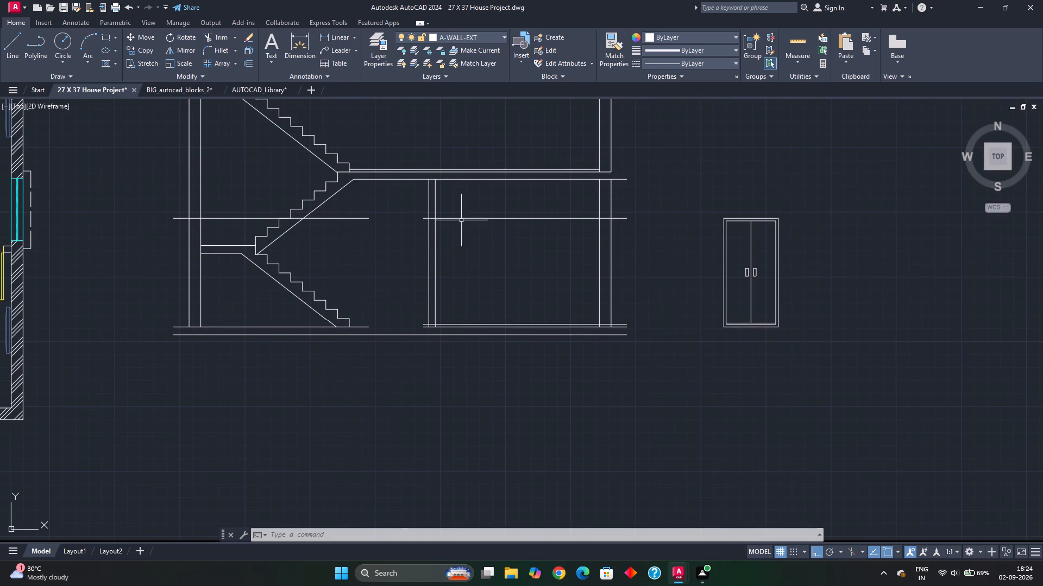
{"action": "scroll", "coordinate": [590, 175], "scroll_direction": "up", "scroll_amount": 1}
{"action": "middle_click_drag", "start_coordinate": [591, 177], "coordinate": [580, 258]}
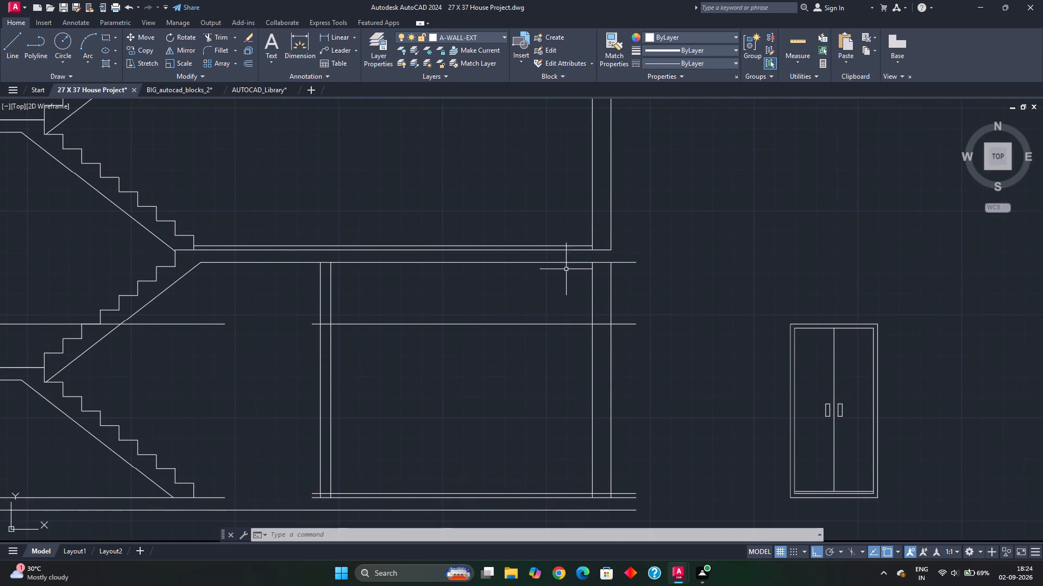
{"action": "middle_click_drag", "start_coordinate": [430, 206], "coordinate": [435, 228]}
{"action": "scroll", "coordinate": [425, 215], "scroll_direction": "down", "scroll_amount": 1}
{"action": "middle_click_drag", "start_coordinate": [423, 209], "coordinate": [423, 261]}
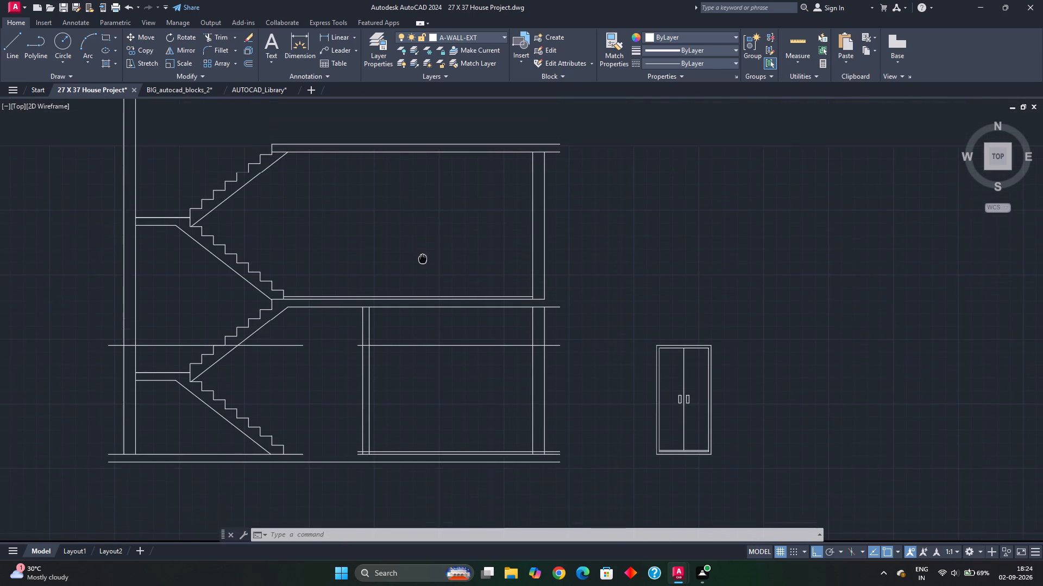
{"action": "middle_click_drag", "start_coordinate": [423, 261], "coordinate": [423, 267]}
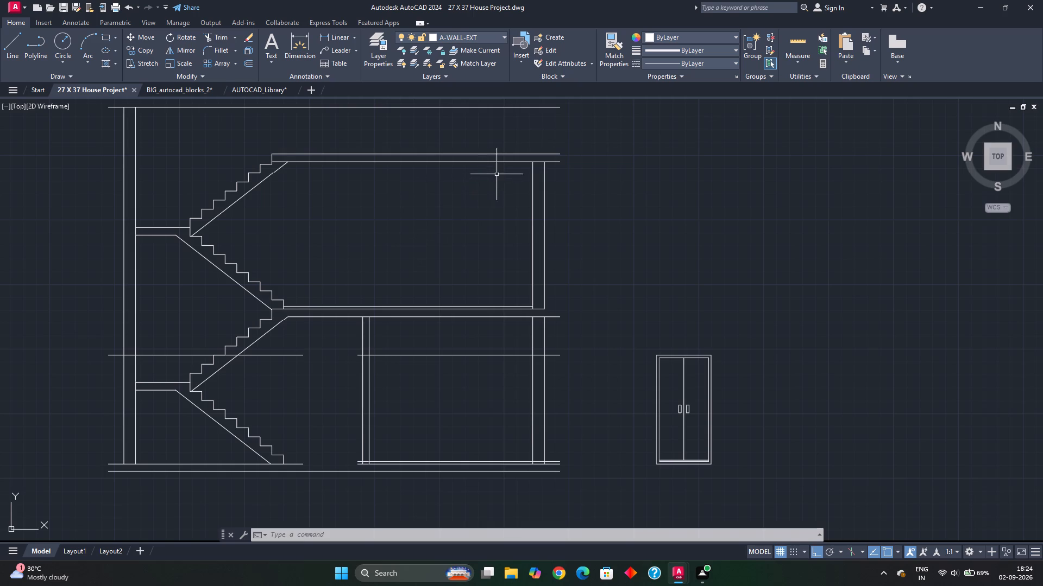
{"action": "scroll", "coordinate": [378, 154], "scroll_direction": "up", "scroll_amount": 2}
{"action": "scroll", "coordinate": [378, 154], "scroll_direction": "down", "scroll_amount": 2}
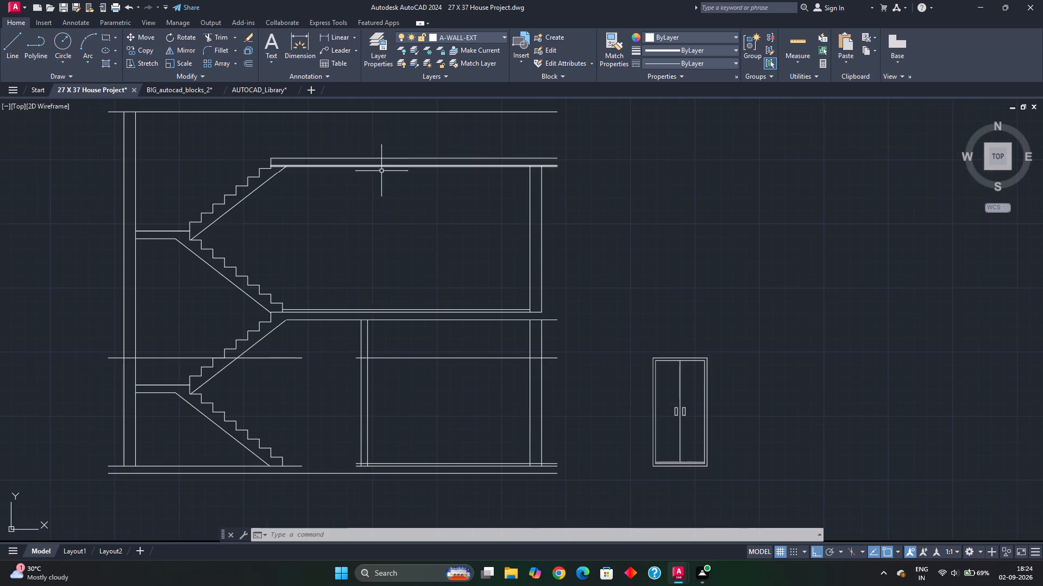
Trim the offset ground-floor finish line where it crosses and projects past the interior wall facing the staircase.
{"action": "middle_click_drag", "start_coordinate": [400, 283], "coordinate": [398, 182]}
{"action": "scroll", "coordinate": [364, 252], "scroll_direction": "up", "scroll_amount": 1}
{"action": "middle_click_drag", "start_coordinate": [392, 268], "coordinate": [397, 239]}
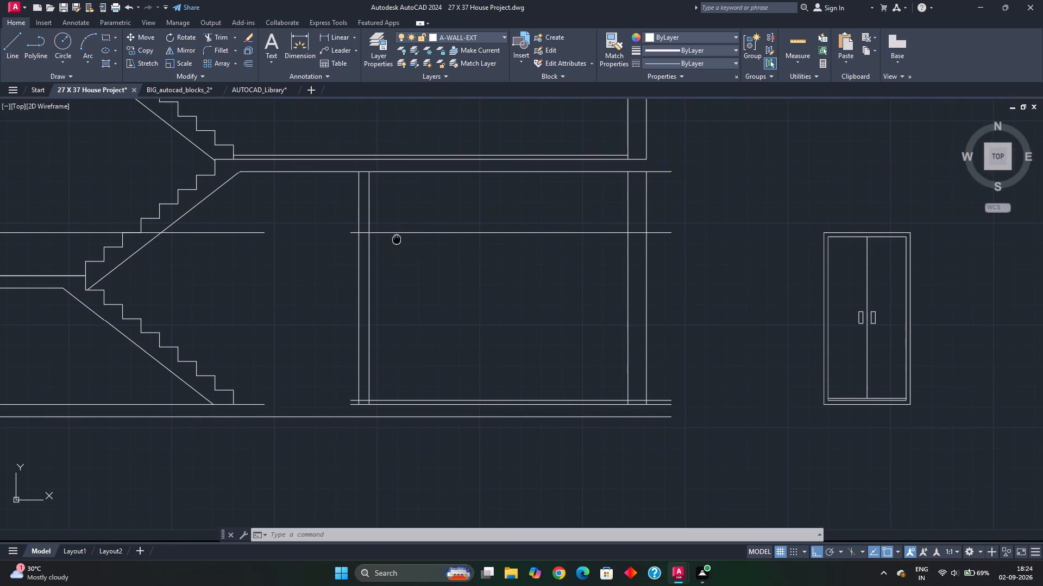
{"action": "middle_click_drag", "start_coordinate": [397, 239], "coordinate": [397, 238]}
{"action": "middle_click_drag", "start_coordinate": [401, 286], "coordinate": [399, 233]}
{"action": "scroll", "coordinate": [401, 333], "scroll_direction": "up", "scroll_amount": 1}
{"action": "middle_click_drag", "start_coordinate": [398, 335], "coordinate": [385, 285]}
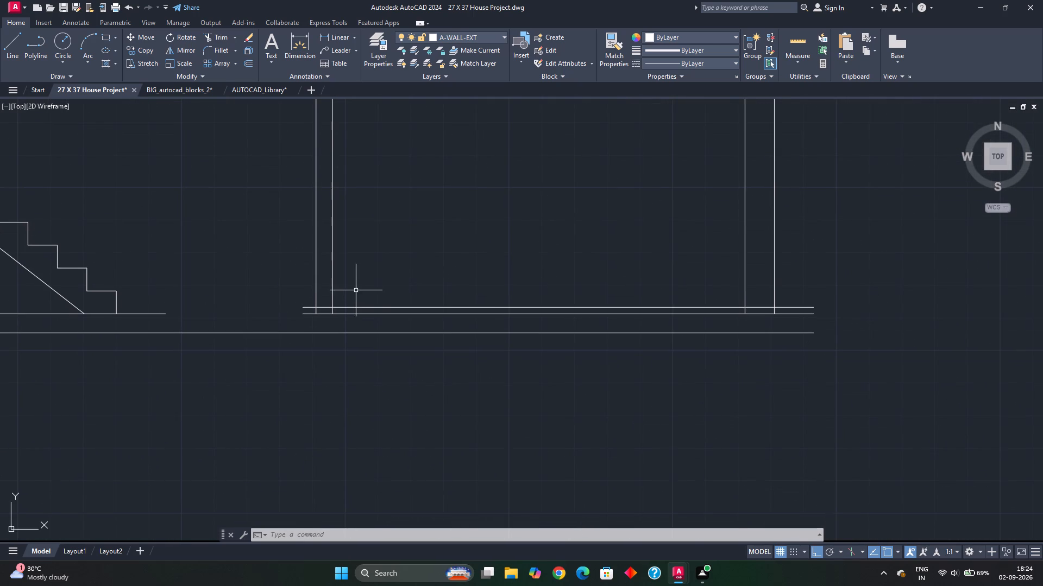
{"action": "key", "text": "t"}
{"action": "type", "text": "r"}
{"action": "key", "text": "space"}
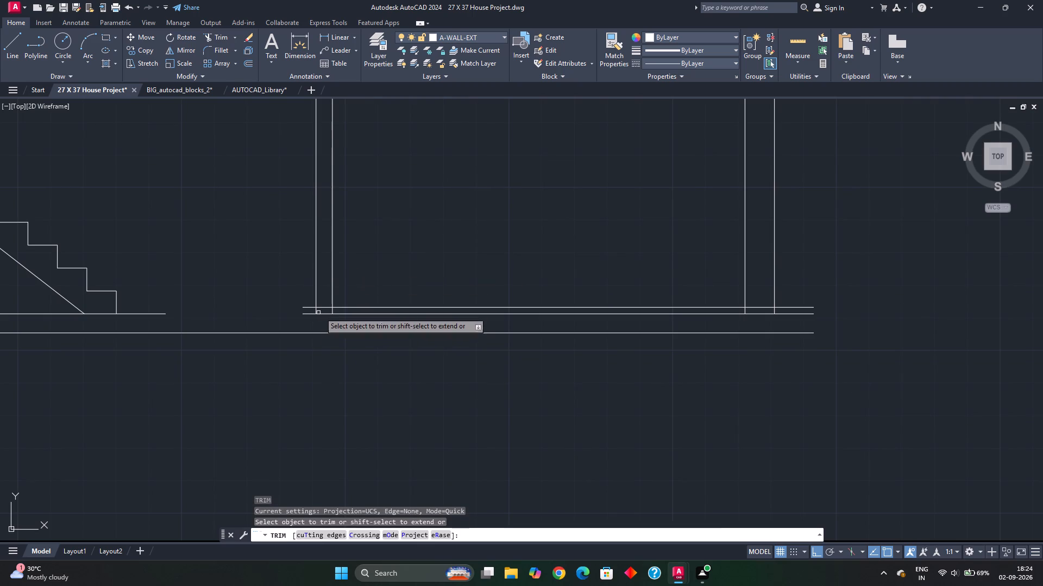
{"action": "scroll", "coordinate": [322, 309], "scroll_direction": "up", "scroll_amount": 2}
{"action": "left_click", "coordinate": [324, 305]}
{"action": "left_click", "coordinate": [297, 305]}
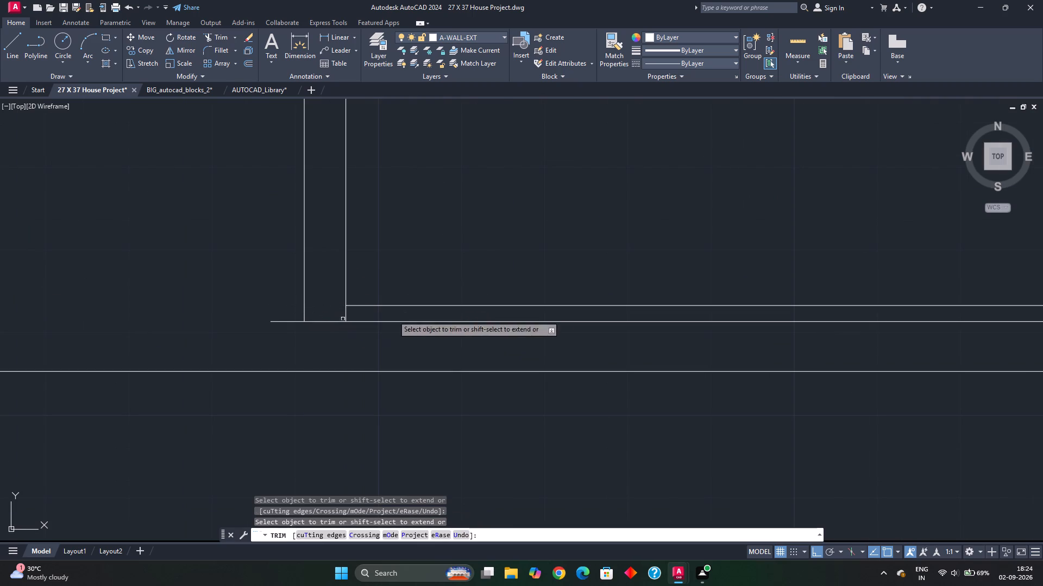
Trim the other end of the ground-floor finish line where it crosses and projects past the outer wall.
{"action": "scroll", "coordinate": [407, 314], "scroll_direction": "down", "scroll_amount": 2}
{"action": "scroll", "coordinate": [553, 317], "scroll_direction": "down", "scroll_amount": 1}
{"action": "middle_click_drag", "start_coordinate": [581, 319], "coordinate": [374, 264]}
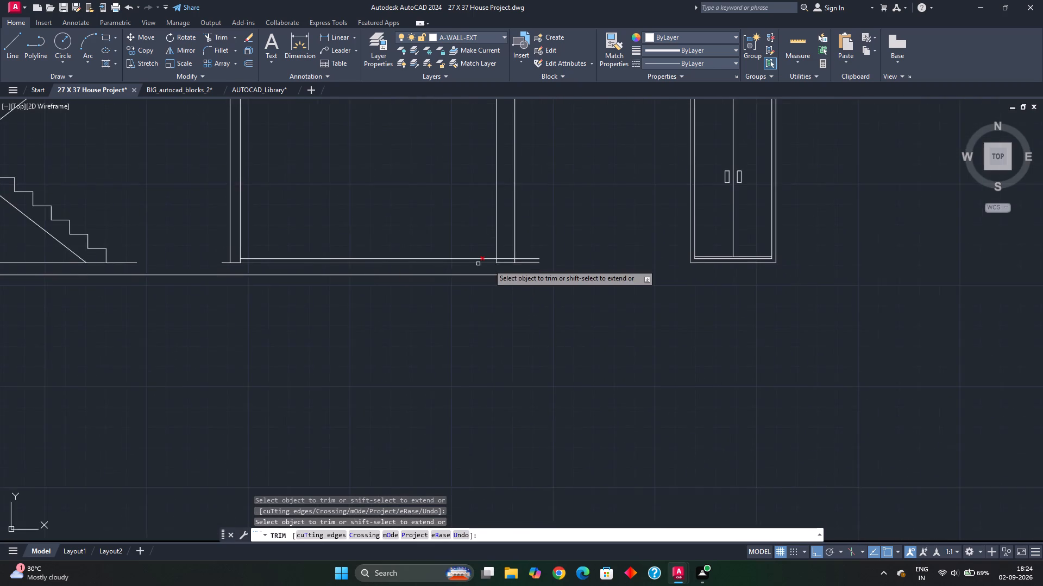
{"action": "scroll", "coordinate": [495, 264], "scroll_direction": "up", "scroll_amount": 3}
{"action": "left_click", "coordinate": [513, 240]}
{"action": "left_click", "coordinate": [604, 241]}
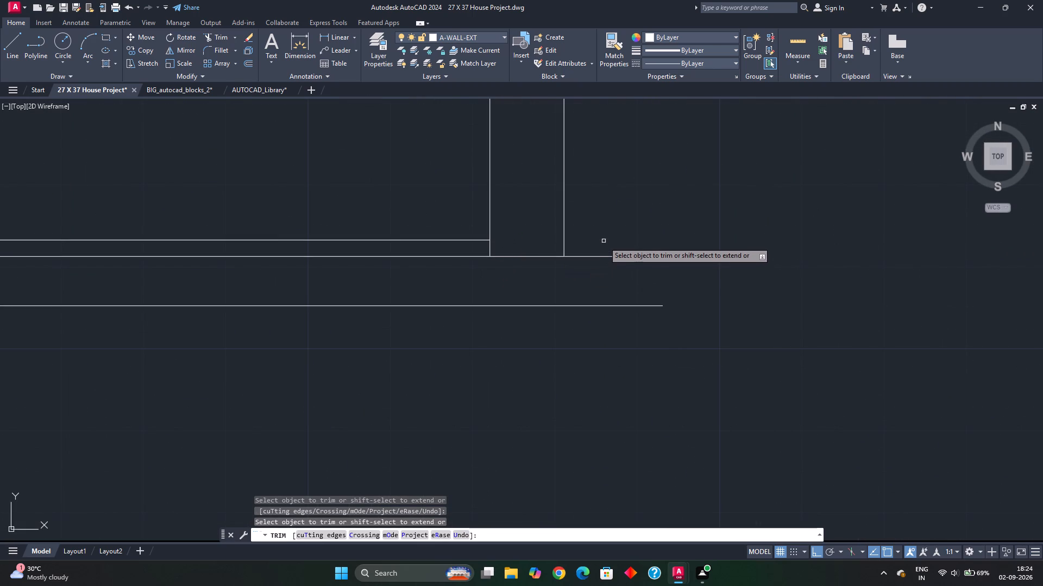
Erase the short ground-floor line running under the lower stair flight and the stair-side outer wall.
{"action": "scroll", "coordinate": [602, 240], "scroll_direction": "down", "scroll_amount": 3}
{"action": "scroll", "coordinate": [516, 177], "scroll_direction": "down", "scroll_amount": 2}
{"action": "middle_click_drag", "start_coordinate": [516, 187], "coordinate": [519, 282]}
{"action": "scroll", "coordinate": [495, 300], "scroll_direction": "up", "scroll_amount": 2}
{"action": "middle_click_drag", "start_coordinate": [458, 179], "coordinate": [457, 286]}
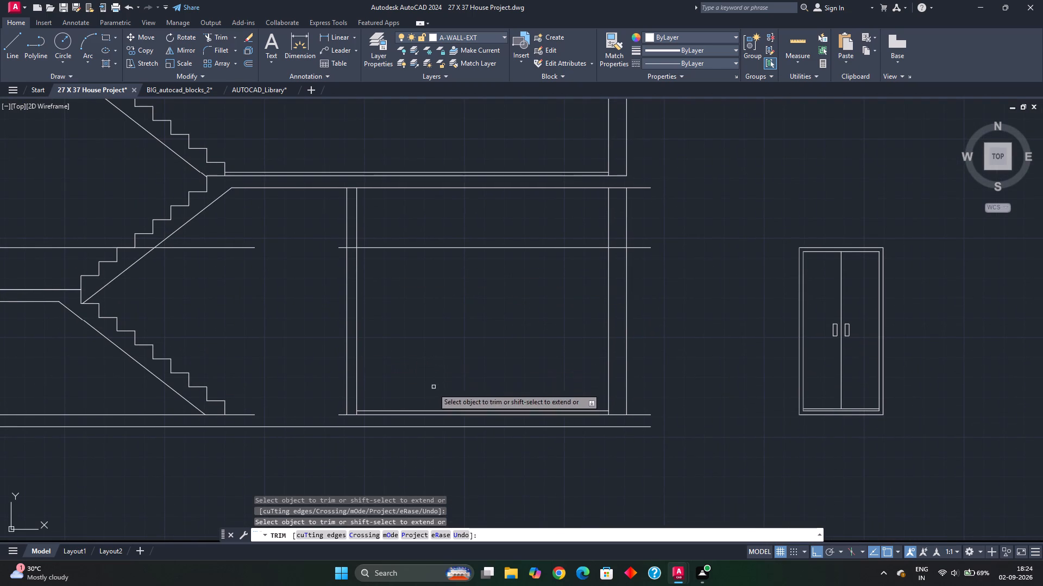
{"action": "middle_click_drag", "start_coordinate": [270, 361], "coordinate": [324, 335]}
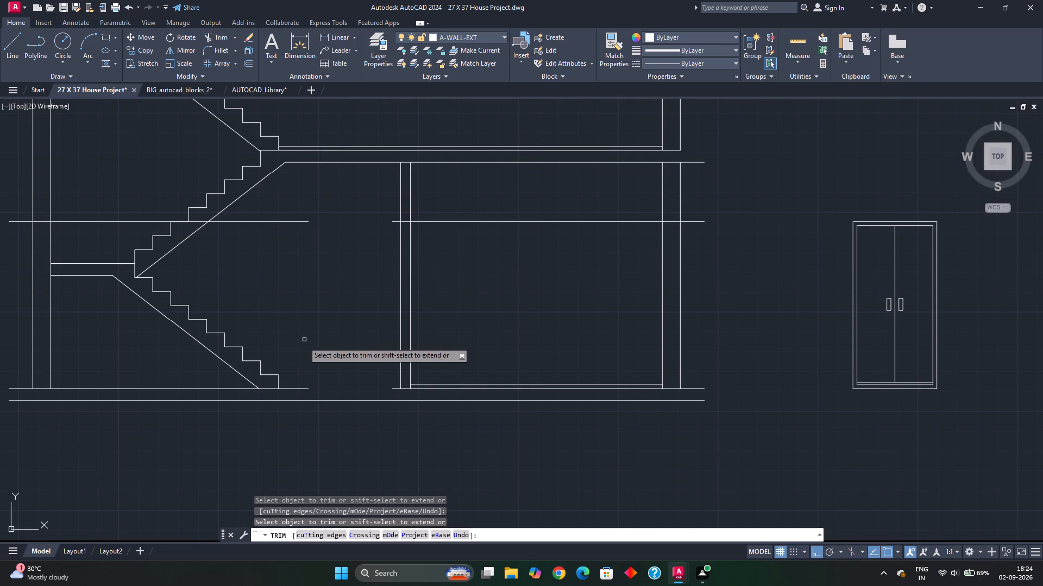
{"action": "middle_click_drag", "start_coordinate": [338, 380], "coordinate": [384, 301]}
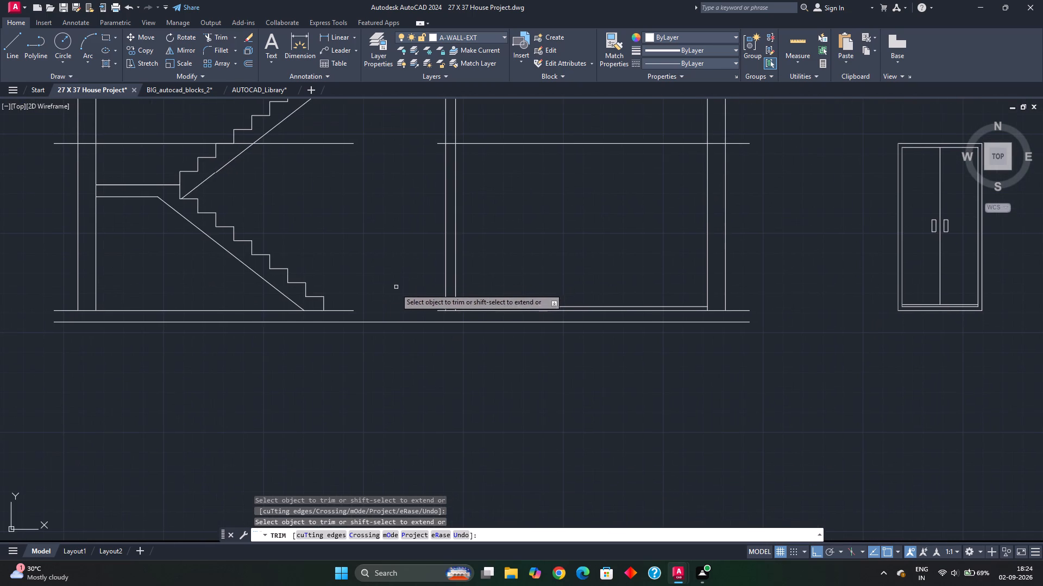
{"action": "key", "text": "Escape"}
{"action": "left_click", "coordinate": [125, 310]}
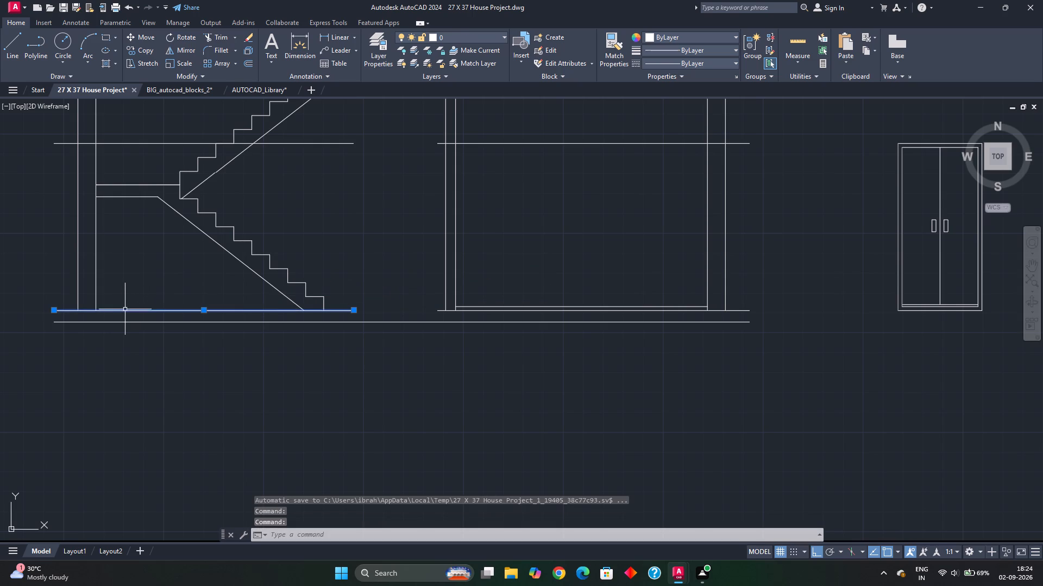
{"action": "key", "text": "Delete"}
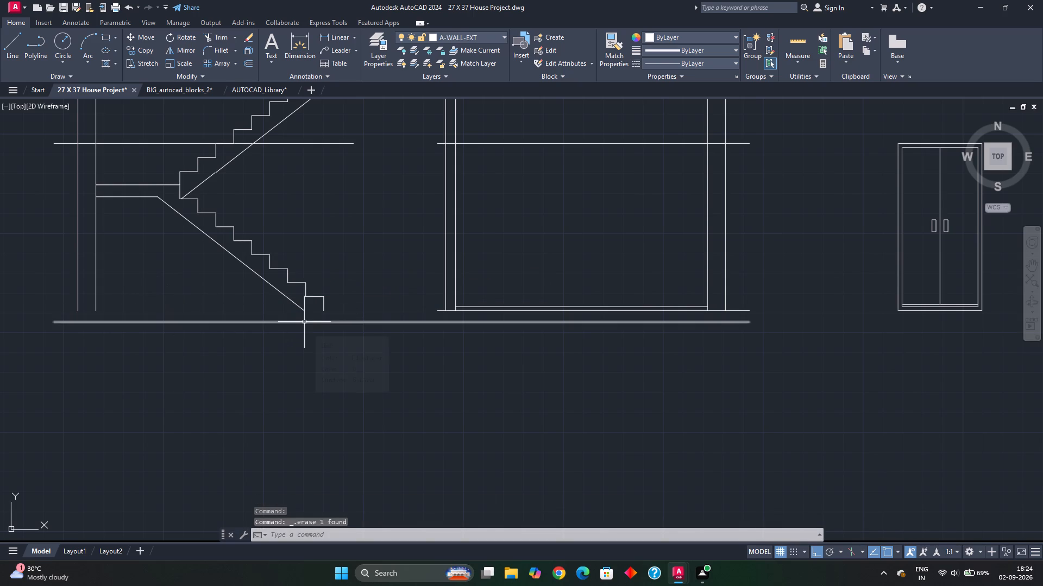
Extend the room's ground-floor slab top line beneath the staircase to the outer face of the stair-side outer wall.
{"action": "type", "text": "ex"}
{"action": "key", "text": "space"}
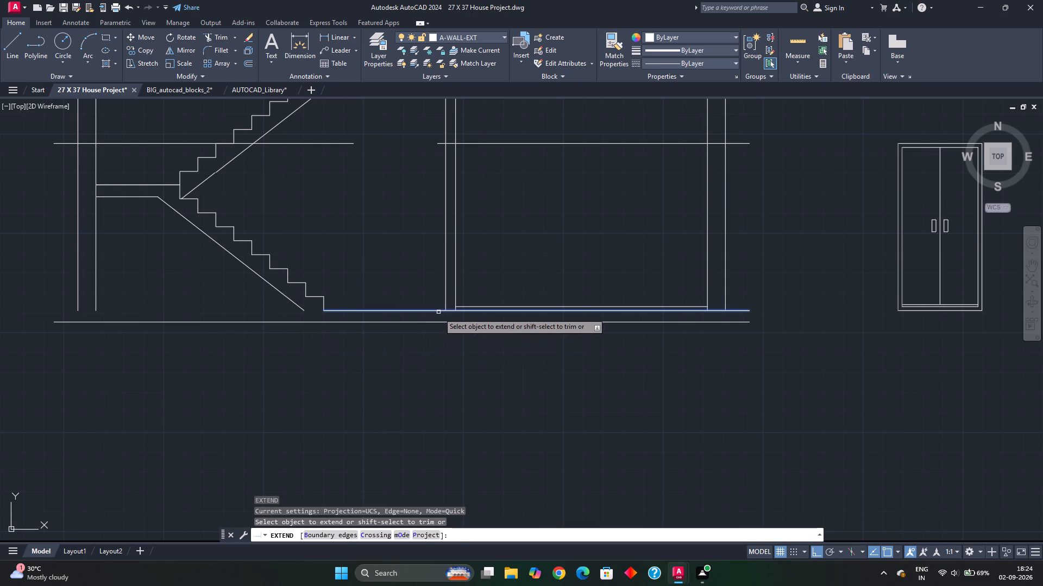
{"action": "left_click", "coordinate": [438, 313]}
{"action": "left_click", "coordinate": [367, 310]}
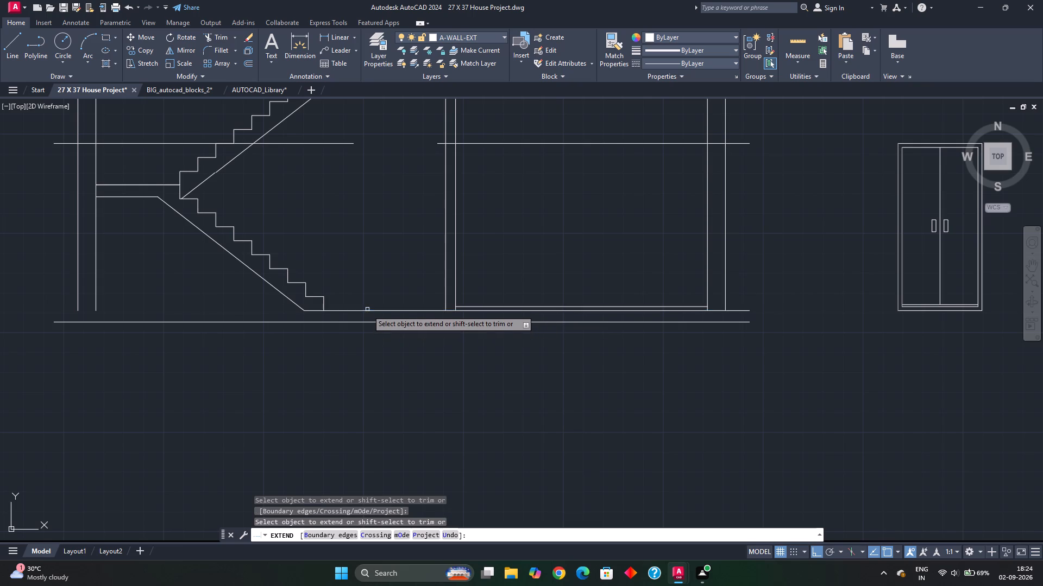
{"action": "left_click", "coordinate": [320, 311]}
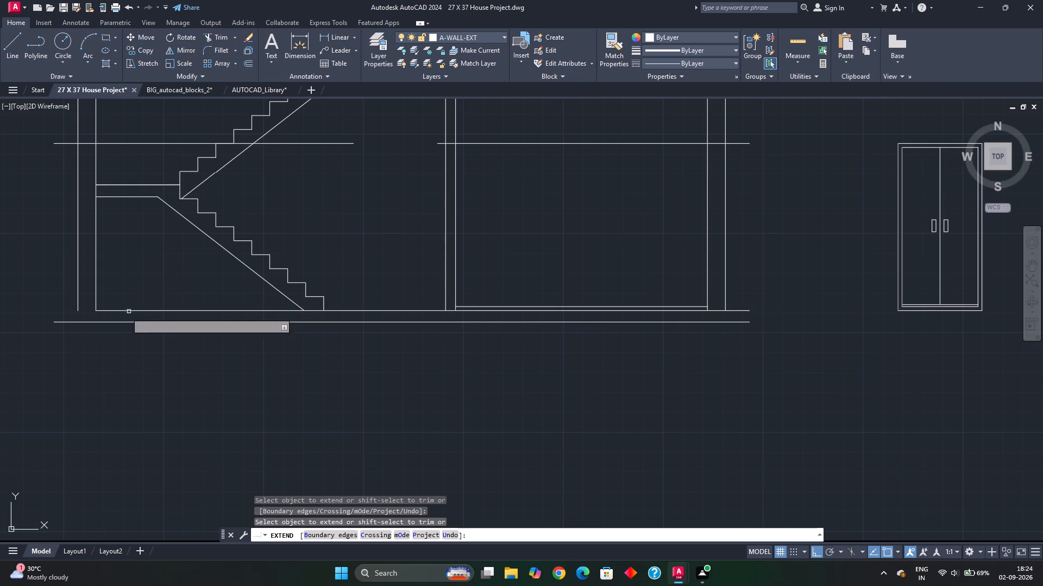
{"action": "left_click", "coordinate": [110, 310]}
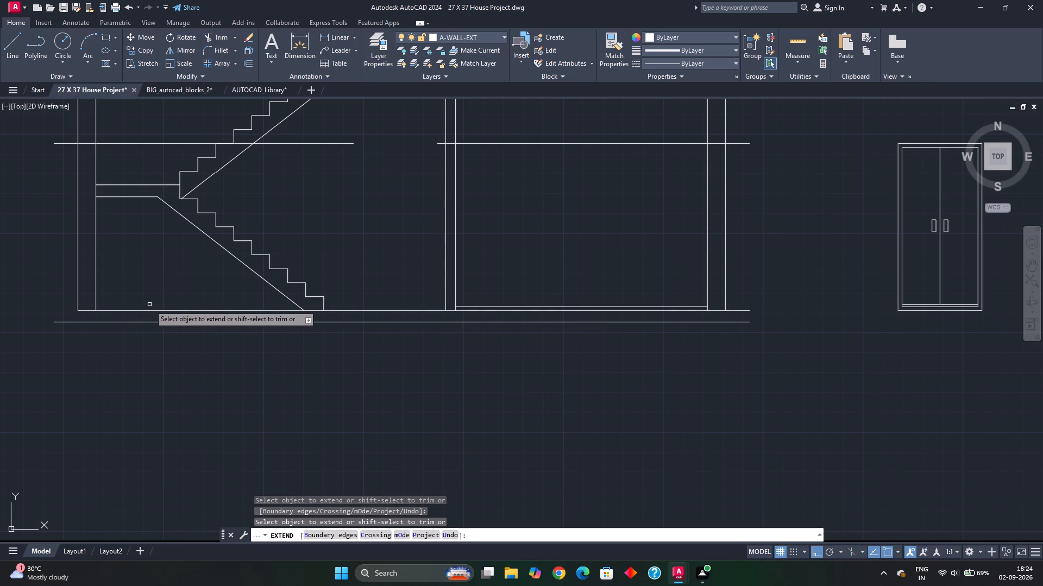
{"action": "key", "text": "Escape"}
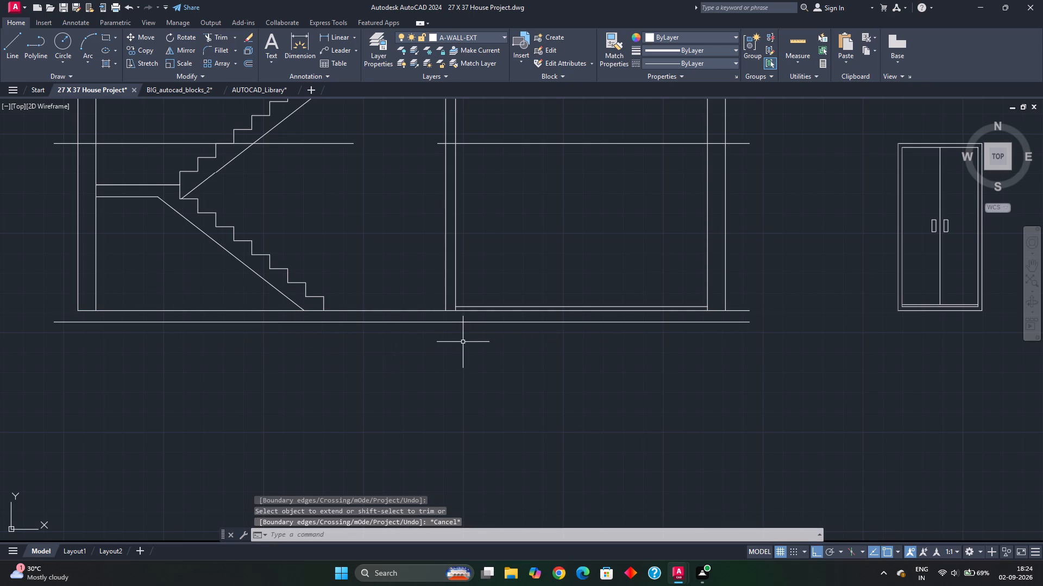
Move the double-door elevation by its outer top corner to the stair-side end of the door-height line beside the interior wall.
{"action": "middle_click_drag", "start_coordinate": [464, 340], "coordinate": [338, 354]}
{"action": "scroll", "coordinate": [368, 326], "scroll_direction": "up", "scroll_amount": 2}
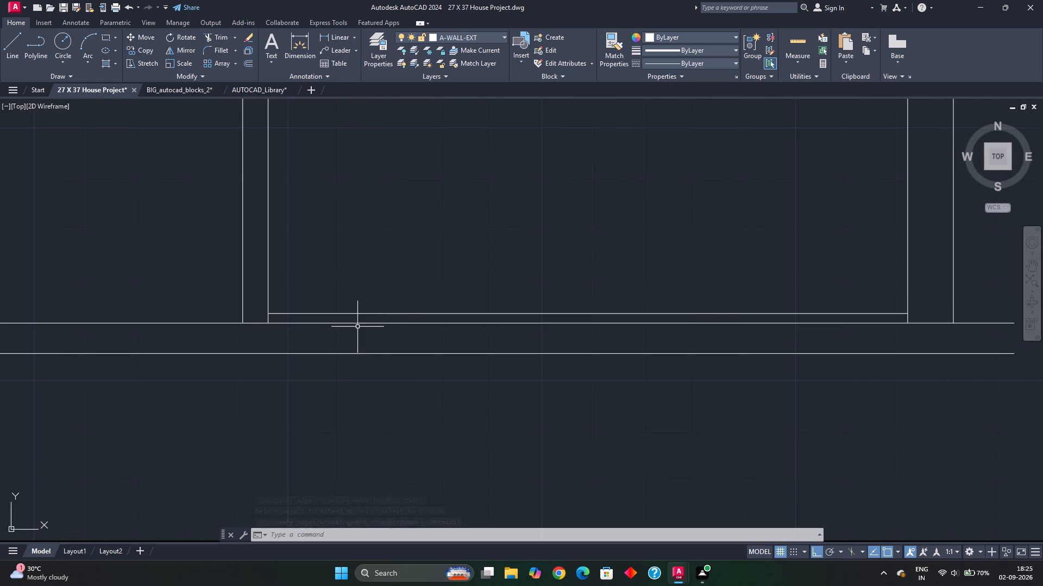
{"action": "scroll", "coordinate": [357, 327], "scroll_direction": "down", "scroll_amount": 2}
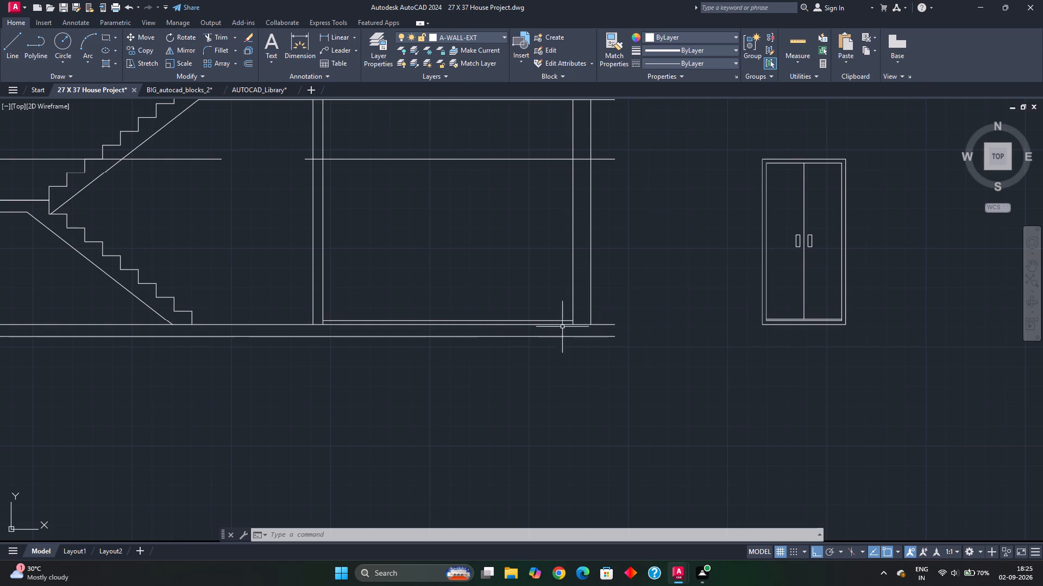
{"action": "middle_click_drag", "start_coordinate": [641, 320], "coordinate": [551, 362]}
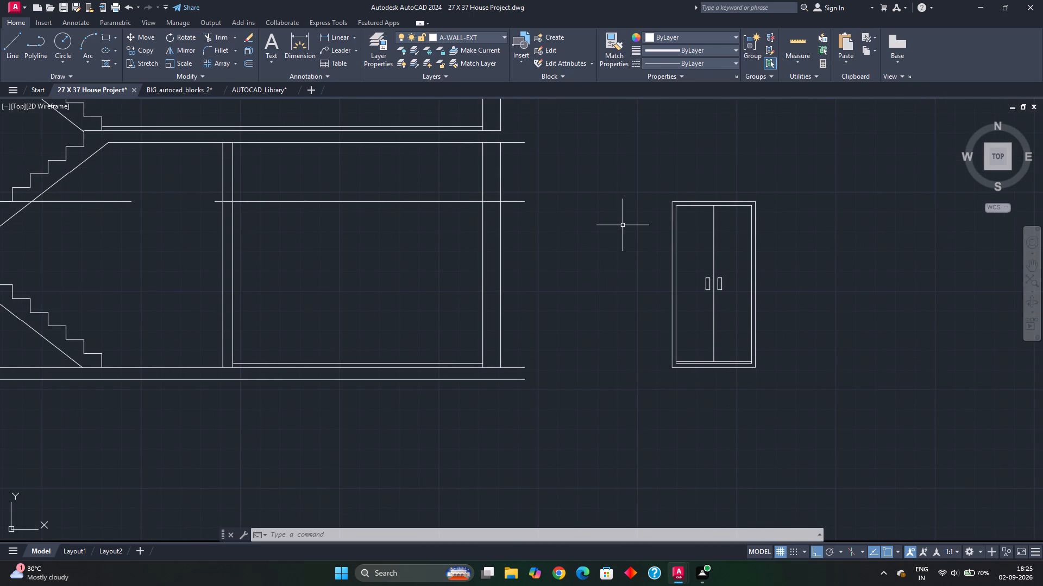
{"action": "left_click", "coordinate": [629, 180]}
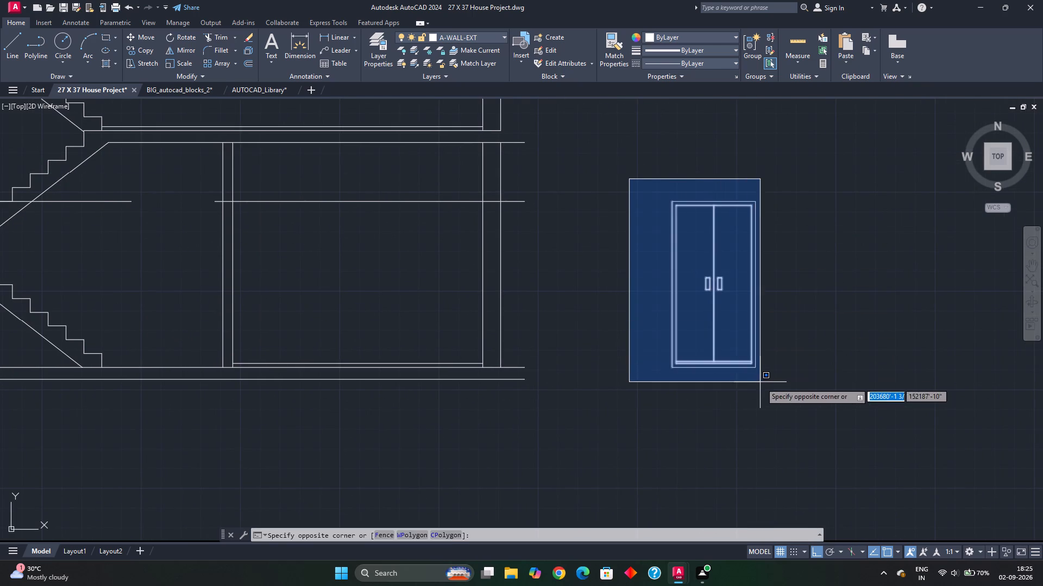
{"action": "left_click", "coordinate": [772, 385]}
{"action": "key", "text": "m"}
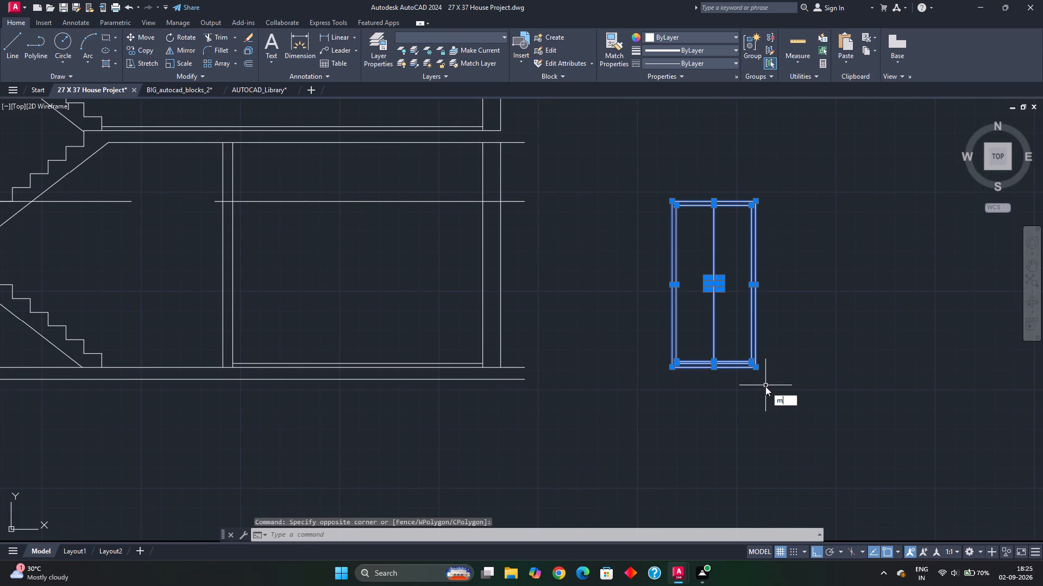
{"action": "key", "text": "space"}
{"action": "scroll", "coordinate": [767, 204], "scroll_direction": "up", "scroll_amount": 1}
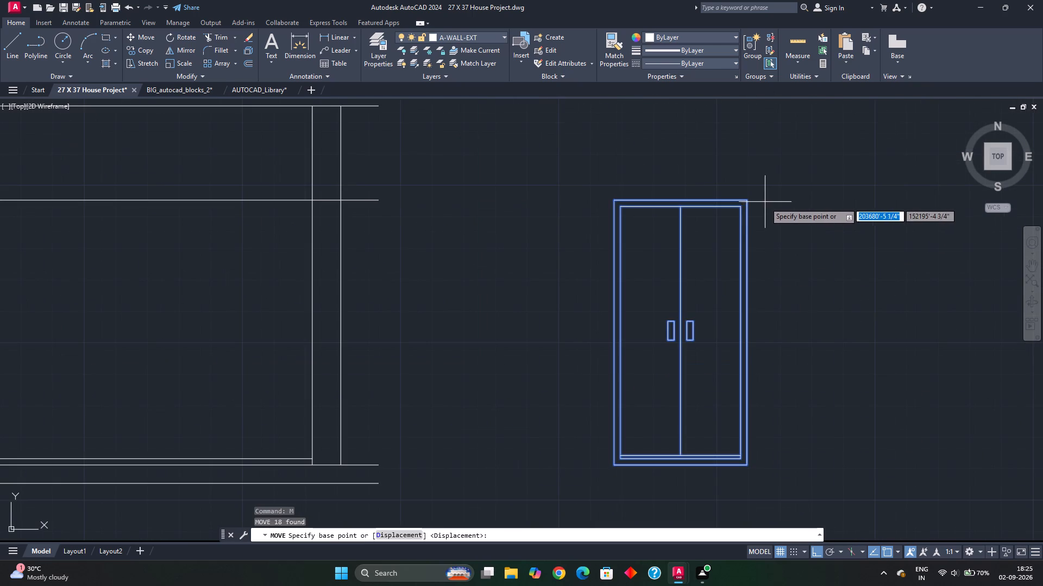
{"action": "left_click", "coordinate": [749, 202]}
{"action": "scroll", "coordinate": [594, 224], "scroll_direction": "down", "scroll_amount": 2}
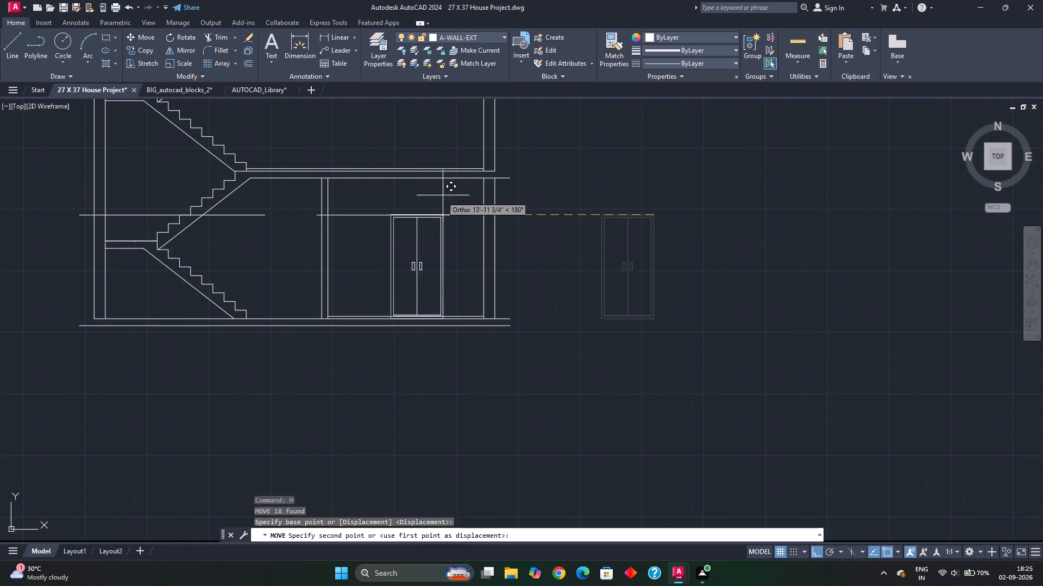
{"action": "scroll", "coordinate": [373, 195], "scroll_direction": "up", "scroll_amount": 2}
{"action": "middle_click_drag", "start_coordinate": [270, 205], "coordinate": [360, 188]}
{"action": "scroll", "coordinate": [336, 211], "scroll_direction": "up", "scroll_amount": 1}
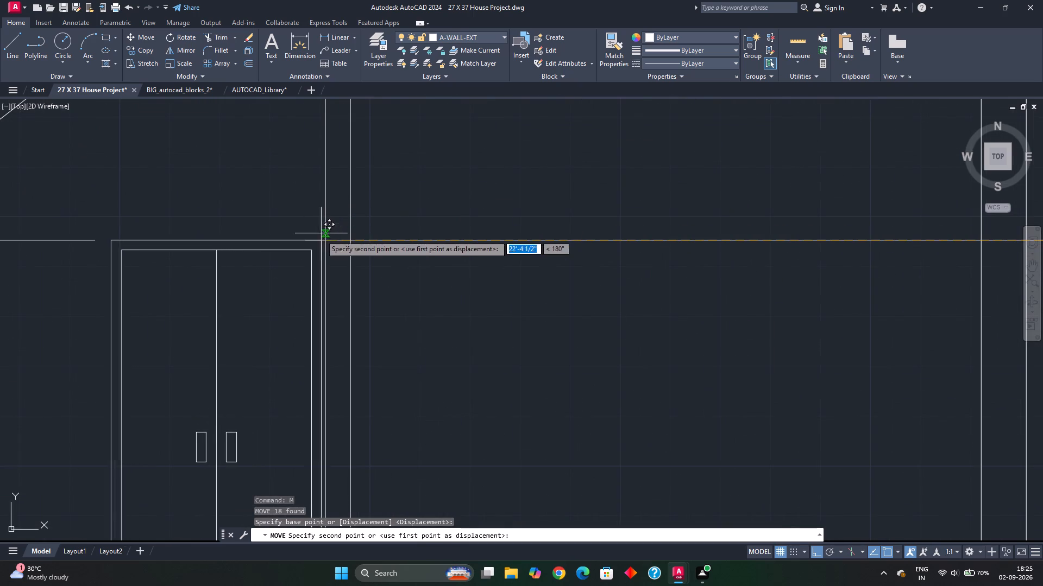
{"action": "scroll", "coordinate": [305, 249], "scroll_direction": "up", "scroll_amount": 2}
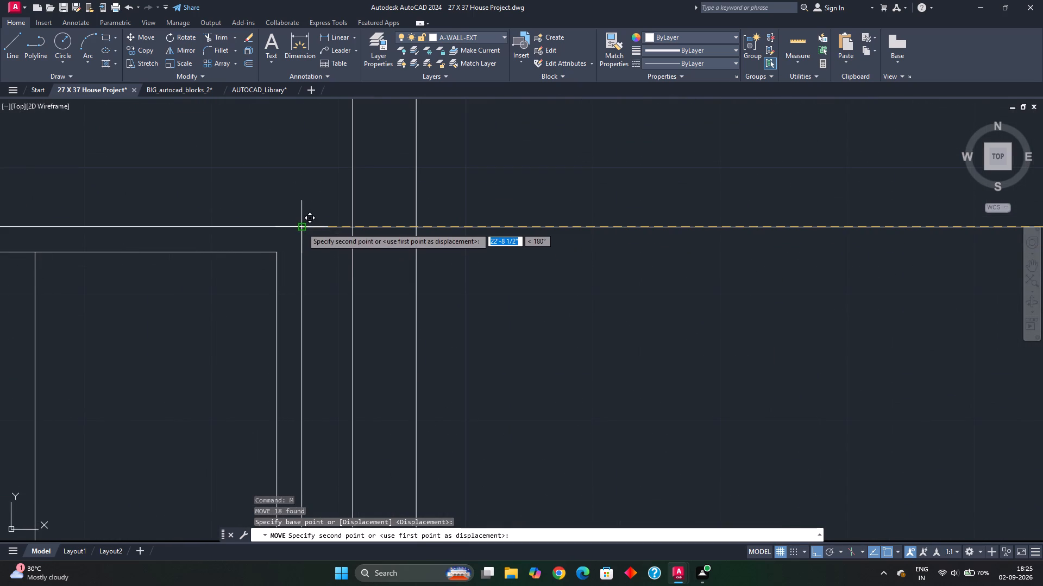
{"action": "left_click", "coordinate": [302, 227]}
Examine the placed double door against the ground-floor finish line, interior wall and staircase in the section.
{"action": "scroll", "coordinate": [326, 264], "scroll_direction": "down", "scroll_amount": 2}
{"action": "middle_click_drag", "start_coordinate": [329, 264], "coordinate": [332, 240]}
{"action": "scroll", "coordinate": [382, 337], "scroll_direction": "down", "scroll_amount": 2}
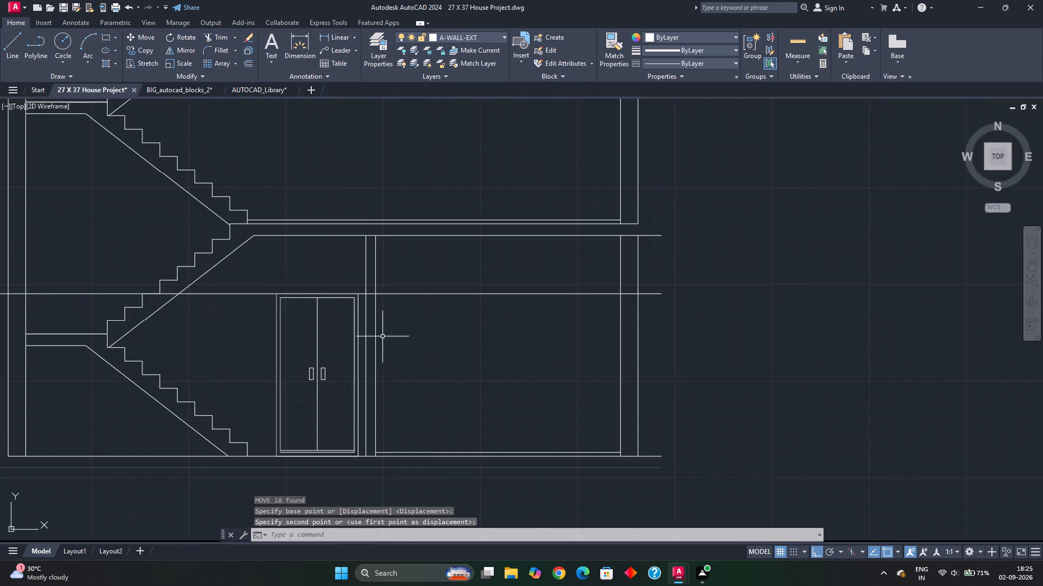
{"action": "middle_click_drag", "start_coordinate": [408, 379], "coordinate": [410, 337]}
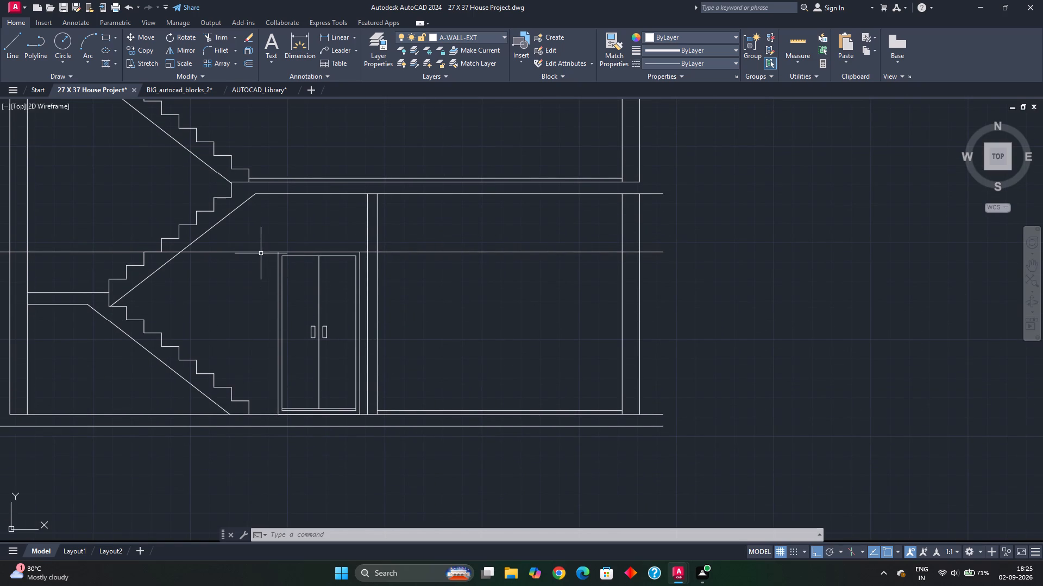
{"action": "scroll", "coordinate": [462, 291], "scroll_direction": "down", "scroll_amount": 1}
{"action": "middle_click_drag", "start_coordinate": [451, 283], "coordinate": [450, 293]}
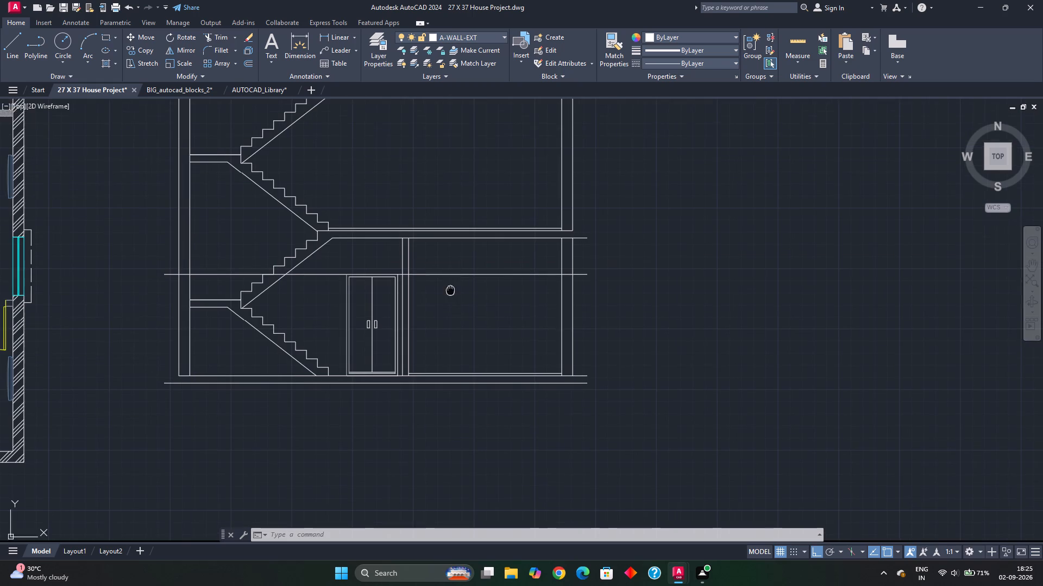
{"action": "middle_click_drag", "start_coordinate": [450, 293], "coordinate": [449, 299]}
{"action": "scroll", "coordinate": [403, 381], "scroll_direction": "up", "scroll_amount": 2}
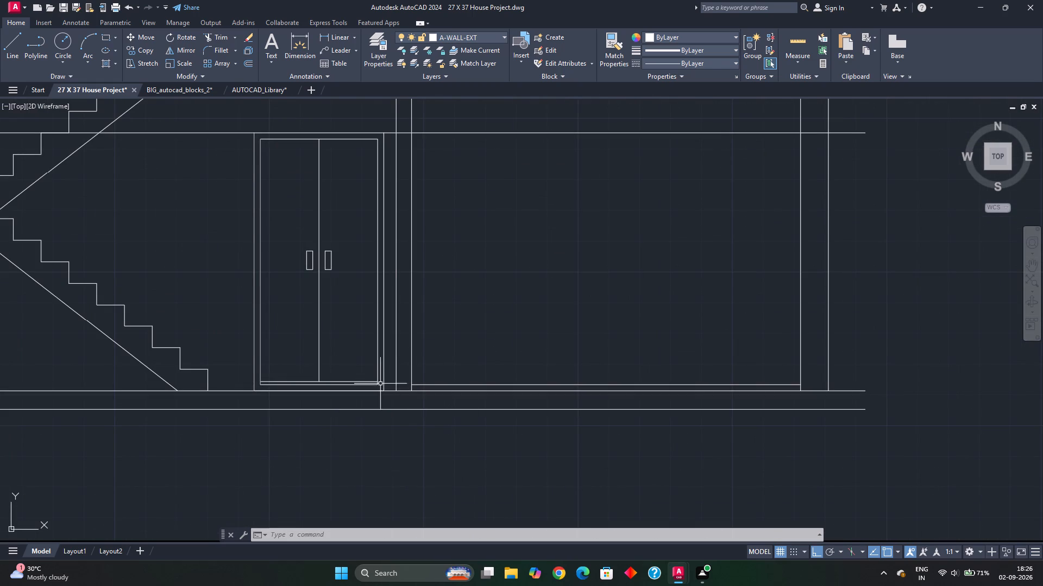
{"action": "scroll", "coordinate": [386, 355], "scroll_direction": "down", "scroll_amount": 2}
{"action": "middle_click_drag", "start_coordinate": [399, 342], "coordinate": [401, 378]}
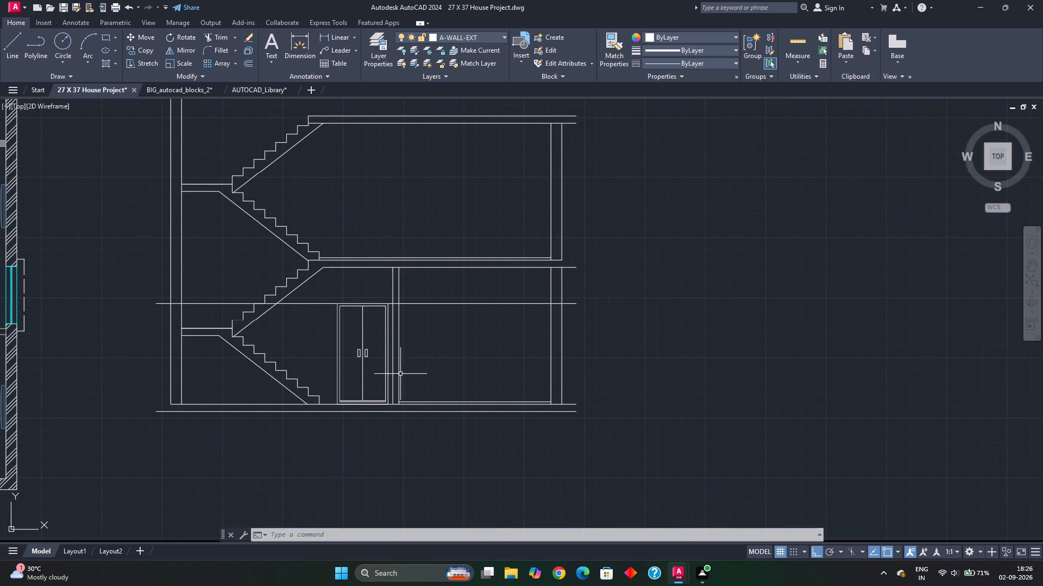
{"action": "scroll", "coordinate": [412, 387], "scroll_direction": "up", "scroll_amount": 1}
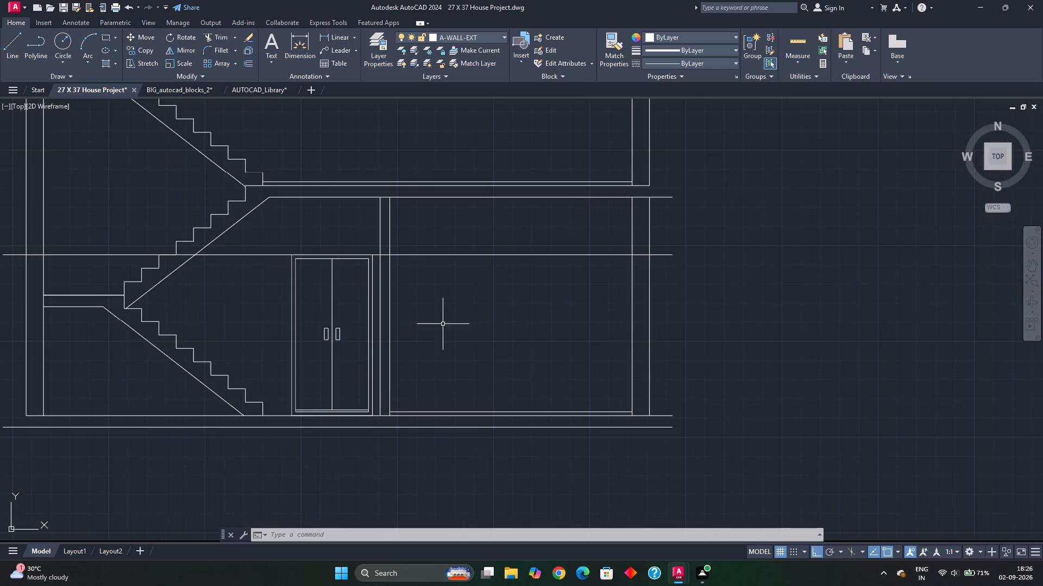
{"action": "scroll", "coordinate": [445, 324], "scroll_direction": "down", "scroll_amount": 2}
{"action": "middle_click_drag", "start_coordinate": [448, 297], "coordinate": [437, 350]}
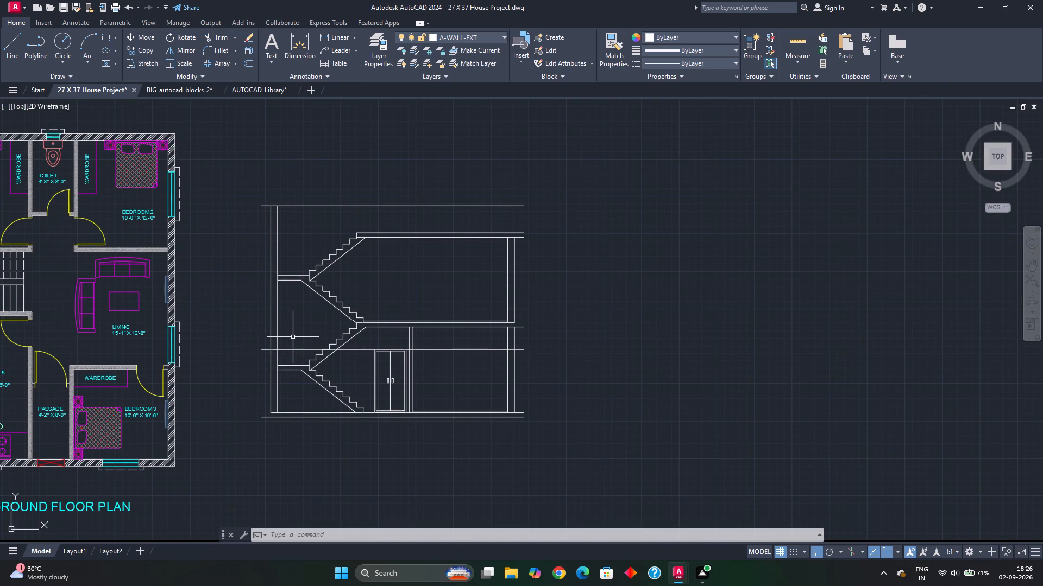
{"action": "middle_click_drag", "start_coordinate": [385, 393], "coordinate": [401, 348]}
{"action": "scroll", "coordinate": [405, 347], "scroll_direction": "up", "scroll_amount": 1}
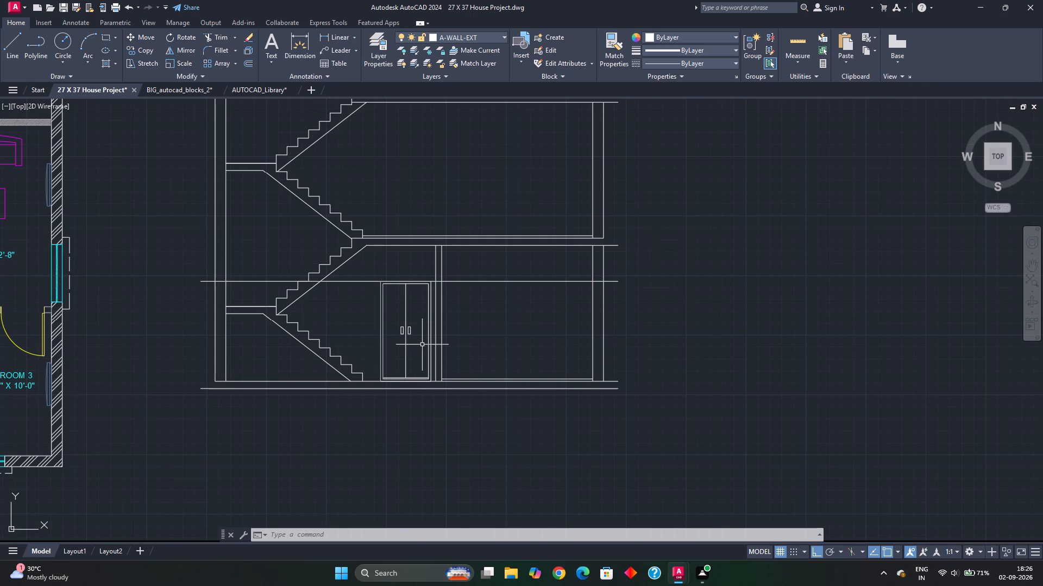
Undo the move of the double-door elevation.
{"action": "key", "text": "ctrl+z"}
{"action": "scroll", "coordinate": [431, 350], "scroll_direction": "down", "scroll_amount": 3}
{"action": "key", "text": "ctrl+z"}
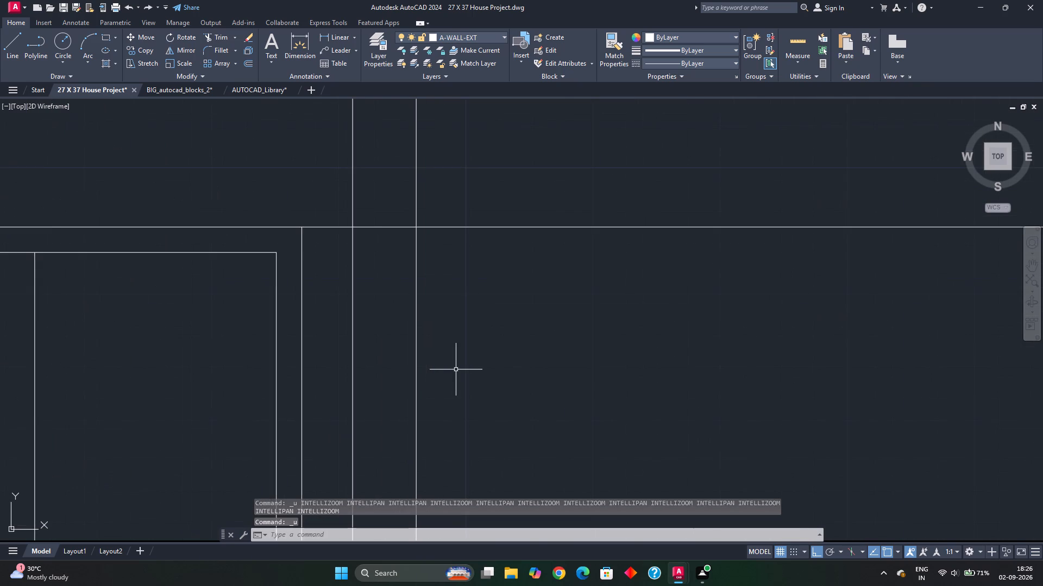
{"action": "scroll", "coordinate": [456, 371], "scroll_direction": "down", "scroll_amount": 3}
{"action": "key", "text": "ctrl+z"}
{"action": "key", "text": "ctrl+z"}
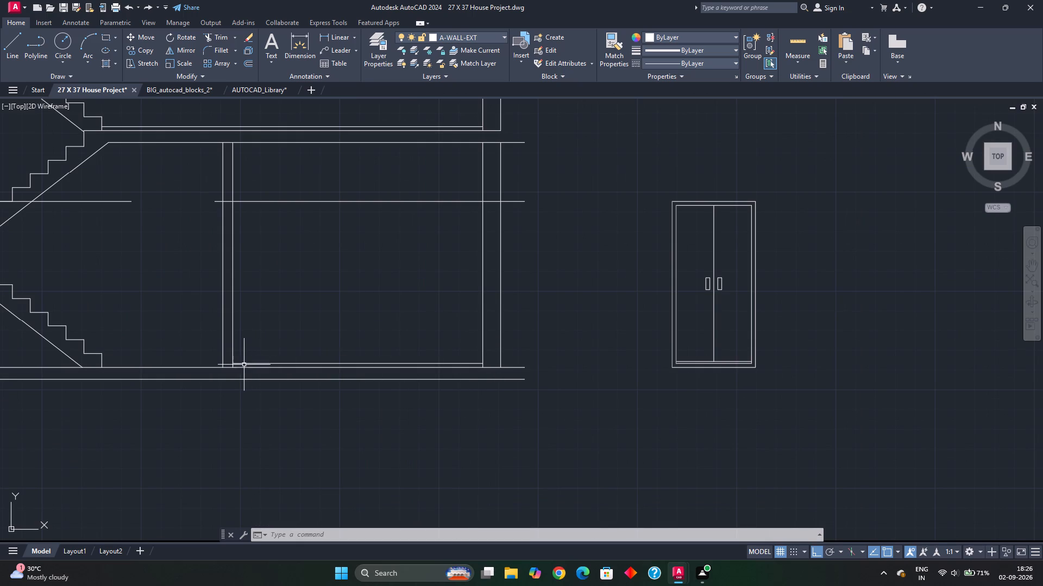
Extend the room's ground-floor finish line through the interior wall to the lowest riser of the staircase.
{"action": "key", "text": "e"}
{"action": "key", "text": "x"}
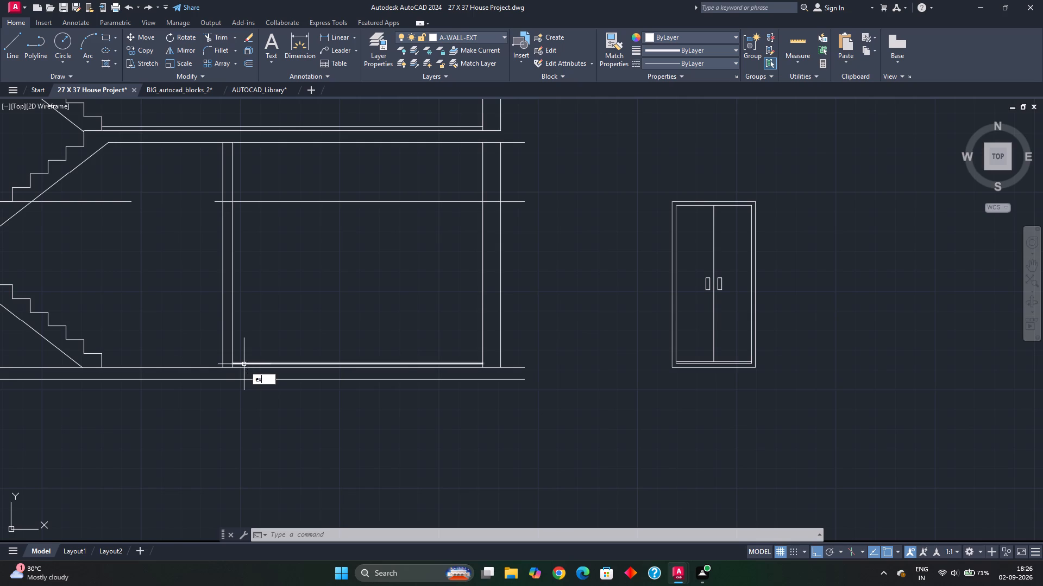
{"action": "key", "text": "space"}
{"action": "scroll", "coordinate": [247, 361], "scroll_direction": "up", "scroll_amount": 2}
{"action": "left_click", "coordinate": [226, 371]}
{"action": "scroll", "coordinate": [226, 370], "scroll_direction": "down", "scroll_amount": 2}
{"action": "middle_click_drag", "start_coordinate": [232, 372], "coordinate": [338, 317]}
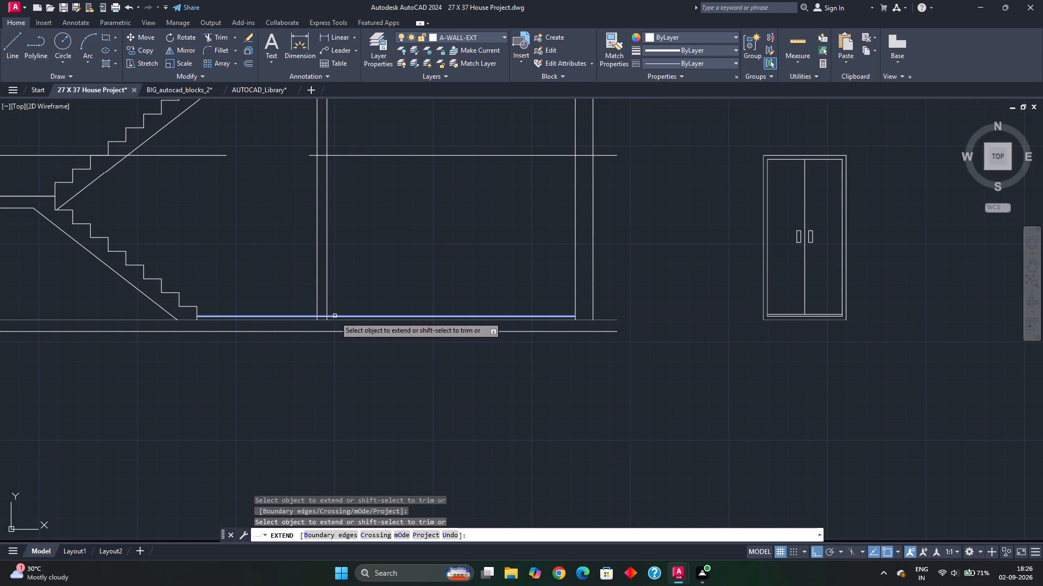
{"action": "left_click", "coordinate": [337, 316]}
{"action": "key", "text": "Escape"}
{"action": "key", "text": "Escape"}
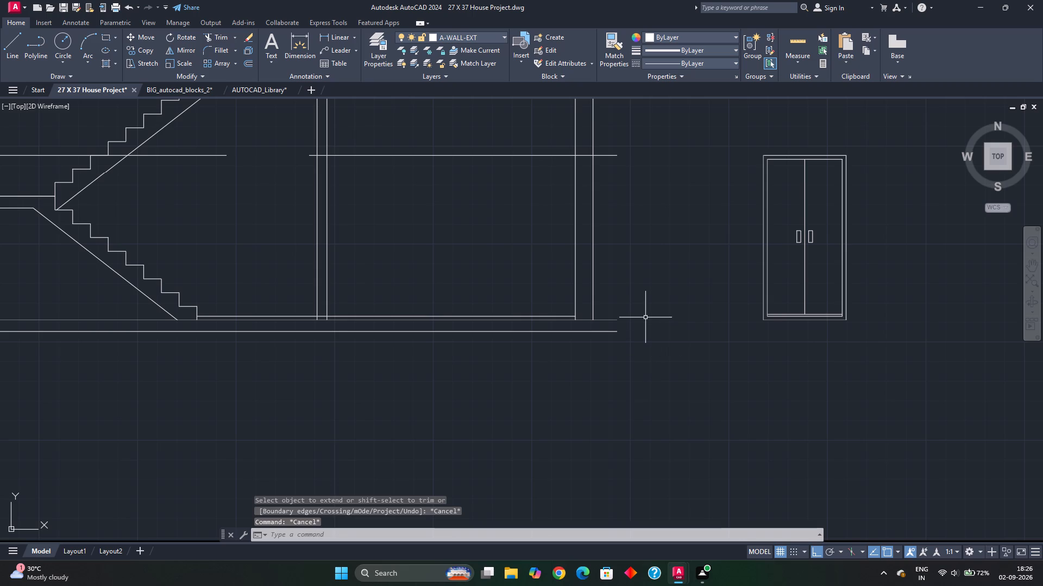
{"action": "key", "text": "Escape"}
Erase the two horizontal door-height lines crossing the ground-floor room and the staircase.
{"action": "middle_click_drag", "start_coordinate": [411, 265], "coordinate": [420, 301]}
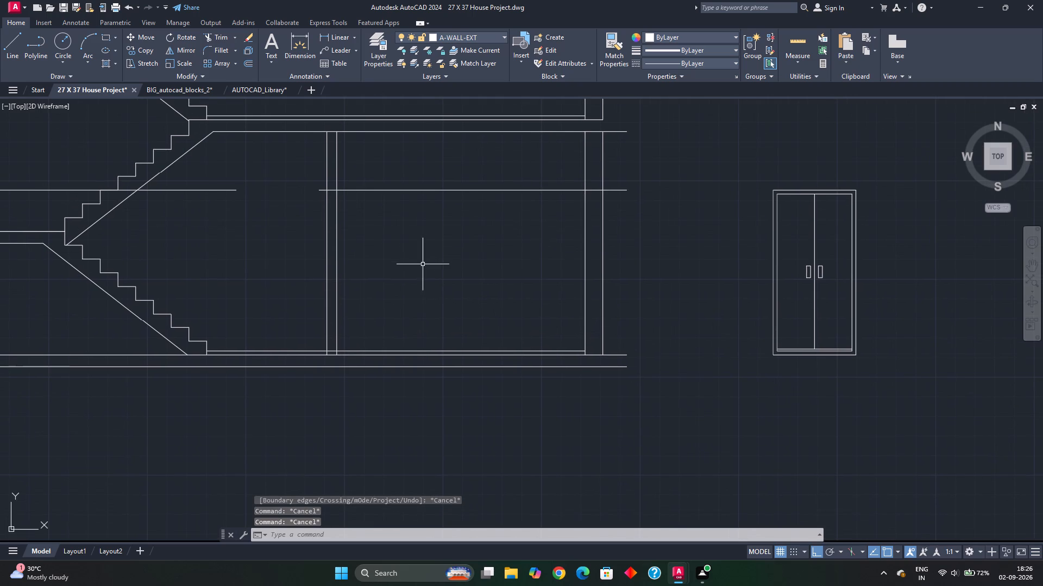
{"action": "left_click", "coordinate": [420, 189]}
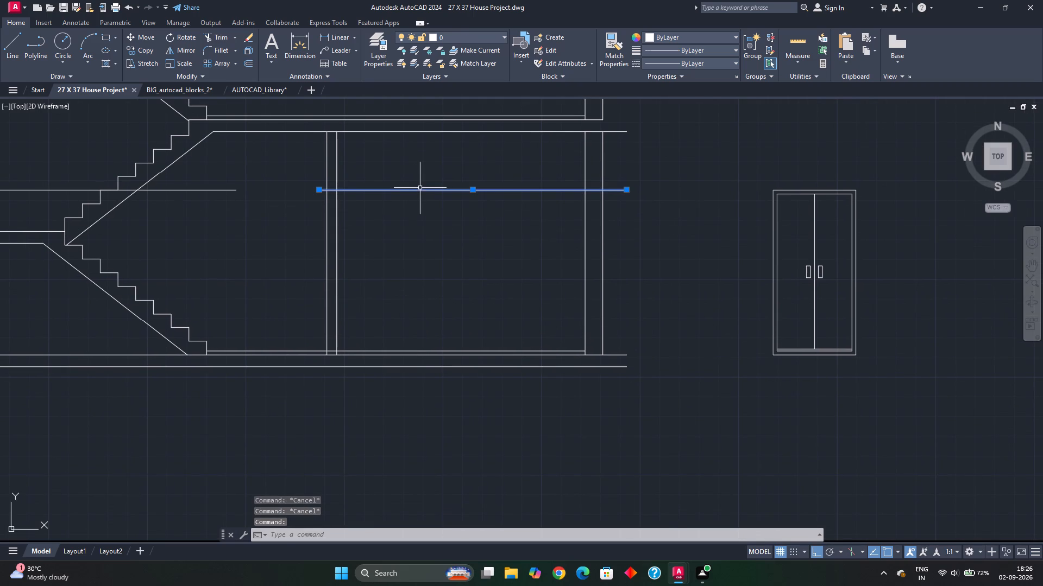
{"action": "key", "text": "Delete"}
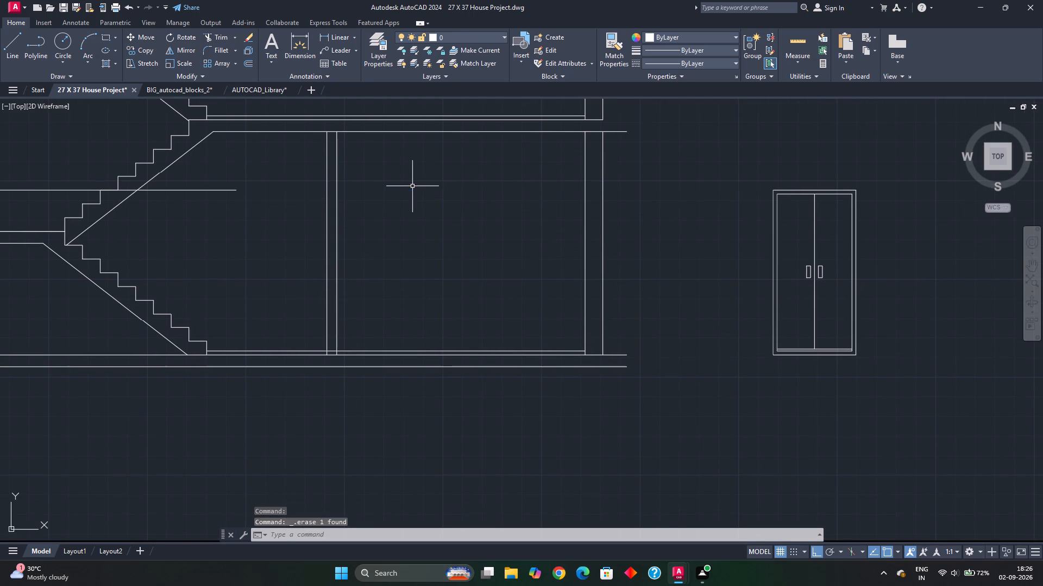
{"action": "left_click", "coordinate": [216, 188]}
{"action": "left_click", "coordinate": [200, 209]}
{"action": "key", "text": "Delete"}
Offset the extended ground-floor finish line 7' upward to mark the door height.
{"action": "scroll", "coordinate": [230, 267], "scroll_direction": "down", "scroll_amount": 1}
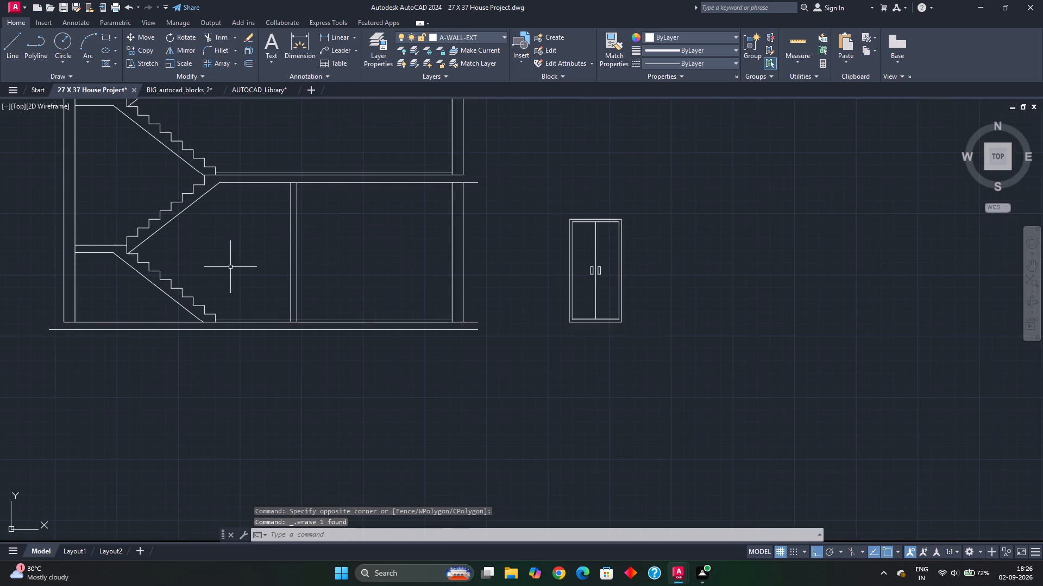
{"action": "middle_click", "coordinate": [233, 267]}
{"action": "scroll", "coordinate": [343, 308], "scroll_direction": "up", "scroll_amount": 2}
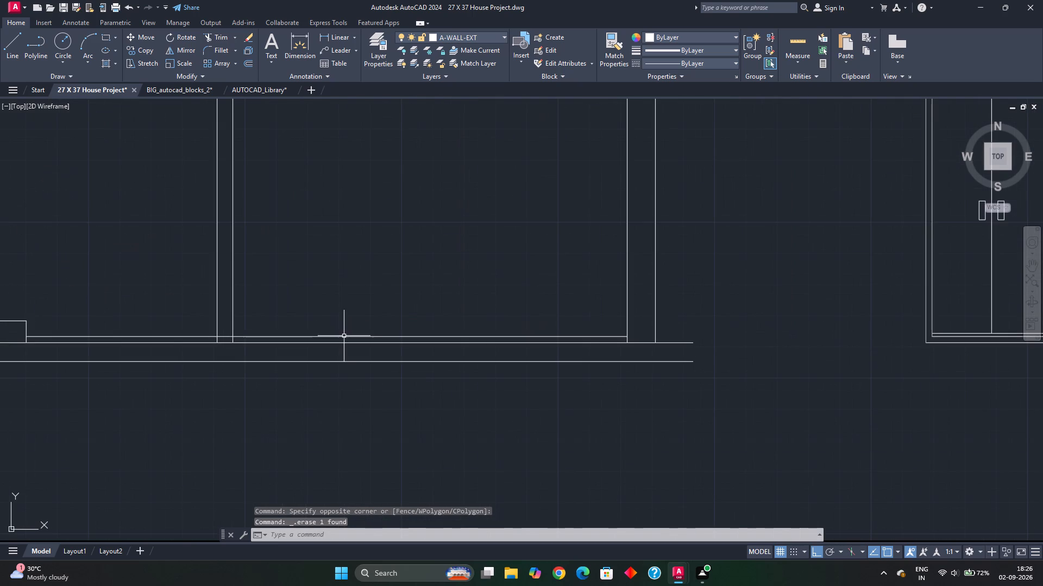
{"action": "left_click", "coordinate": [343, 337]}
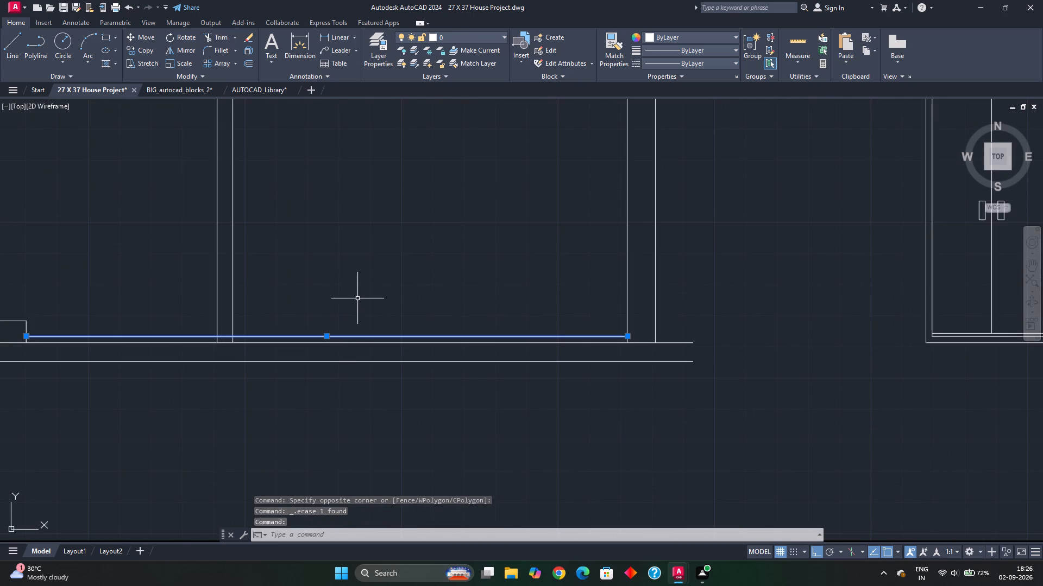
{"action": "key", "text": "o"}
{"action": "key", "text": "Return"}
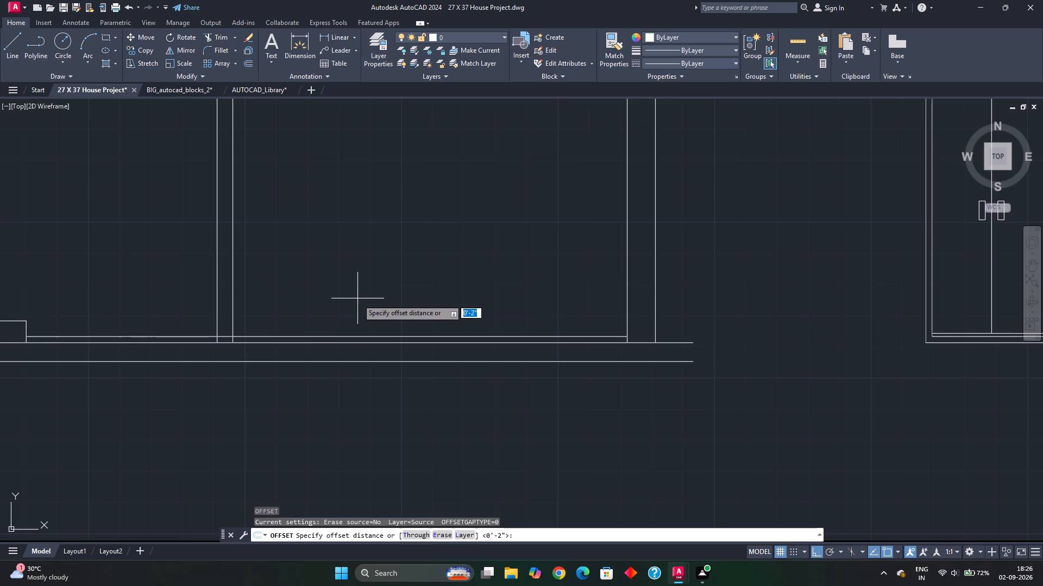
{"action": "key", "text": "7"}
{"action": "key", "text": "apostrophe"}
{"action": "key", "text": "Return"}
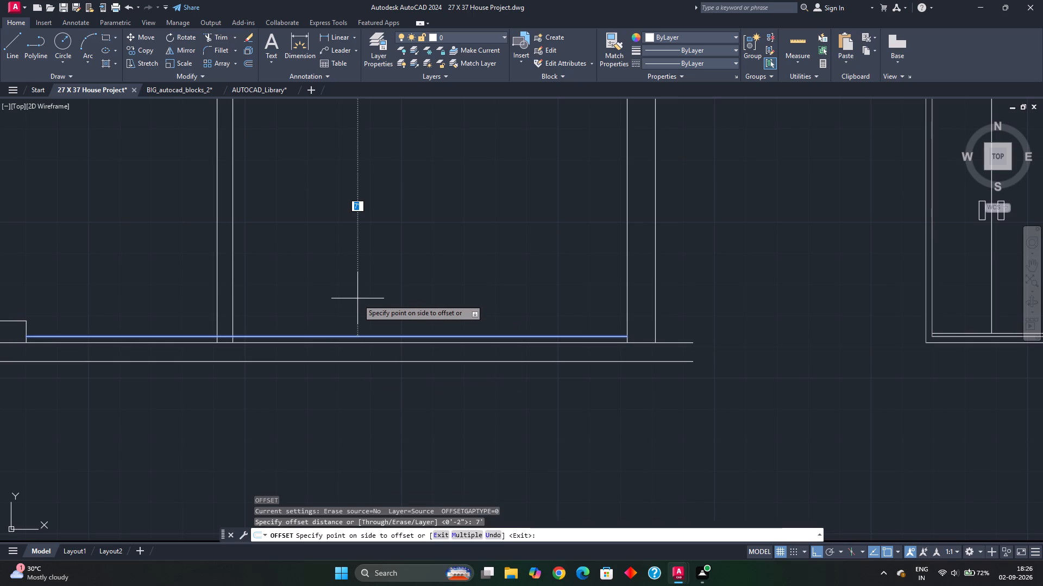
{"action": "scroll", "coordinate": [374, 271], "scroll_direction": "down", "scroll_amount": 2}
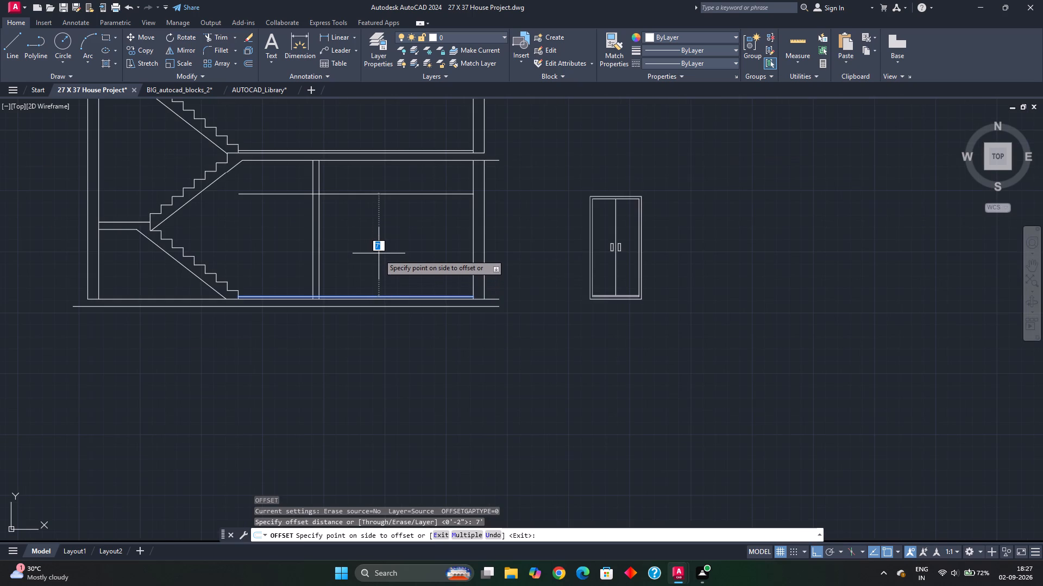
{"action": "left_click", "coordinate": [377, 247]}
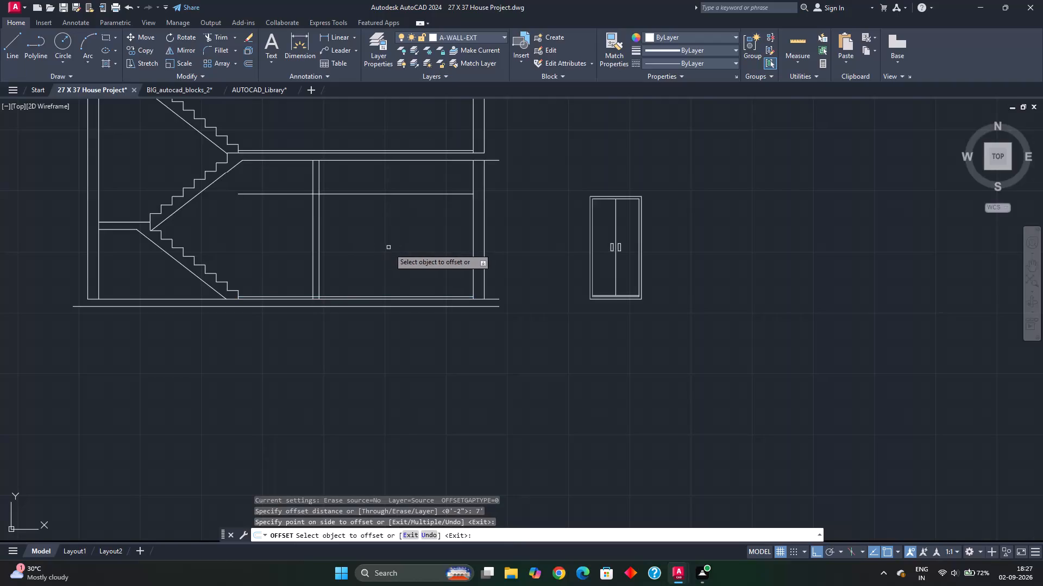
{"action": "middle_click_drag", "start_coordinate": [398, 247], "coordinate": [330, 283]}
{"action": "key", "text": "Escape"}
{"action": "key", "text": "Escape"}
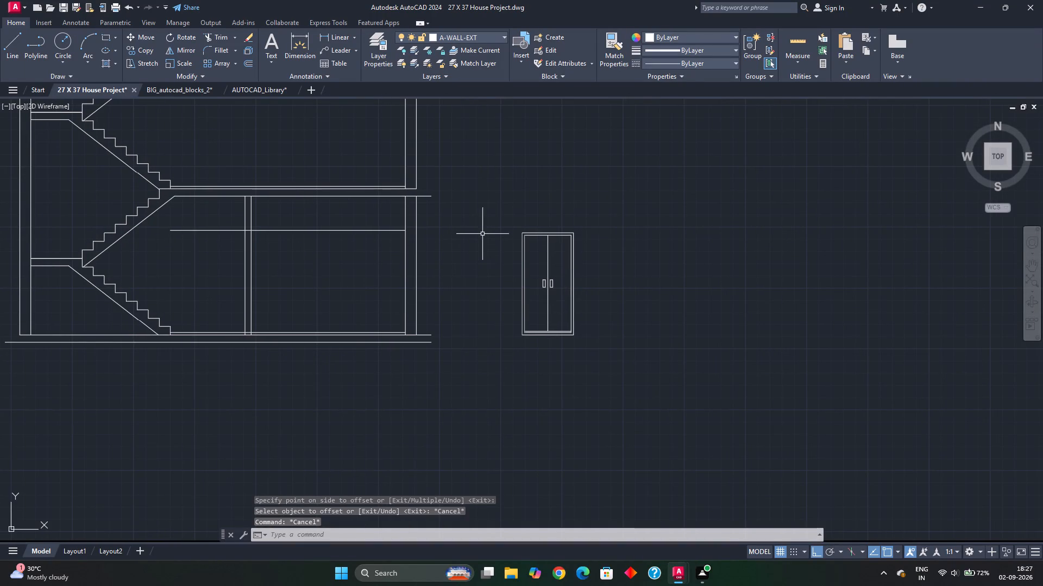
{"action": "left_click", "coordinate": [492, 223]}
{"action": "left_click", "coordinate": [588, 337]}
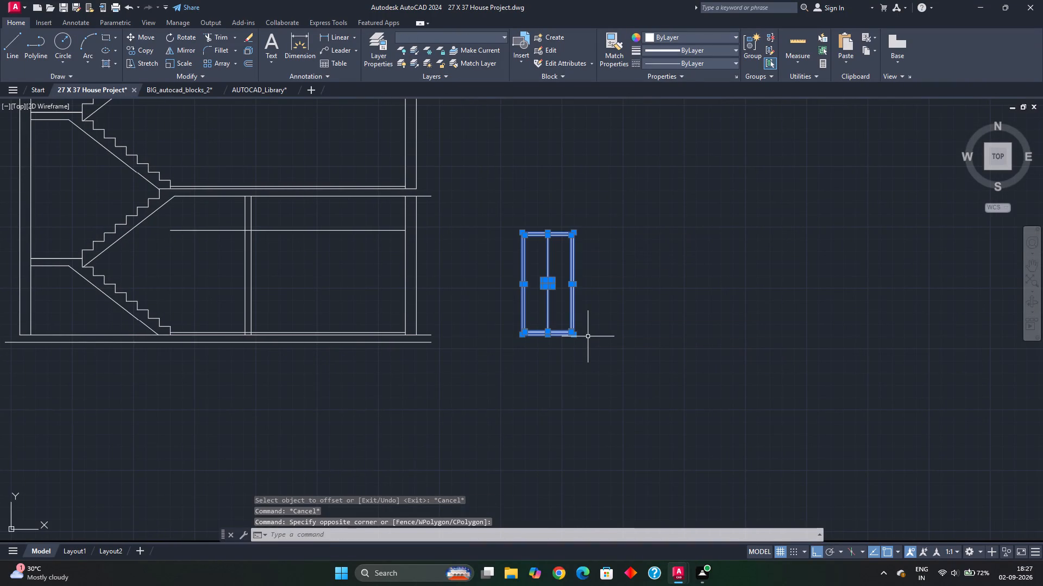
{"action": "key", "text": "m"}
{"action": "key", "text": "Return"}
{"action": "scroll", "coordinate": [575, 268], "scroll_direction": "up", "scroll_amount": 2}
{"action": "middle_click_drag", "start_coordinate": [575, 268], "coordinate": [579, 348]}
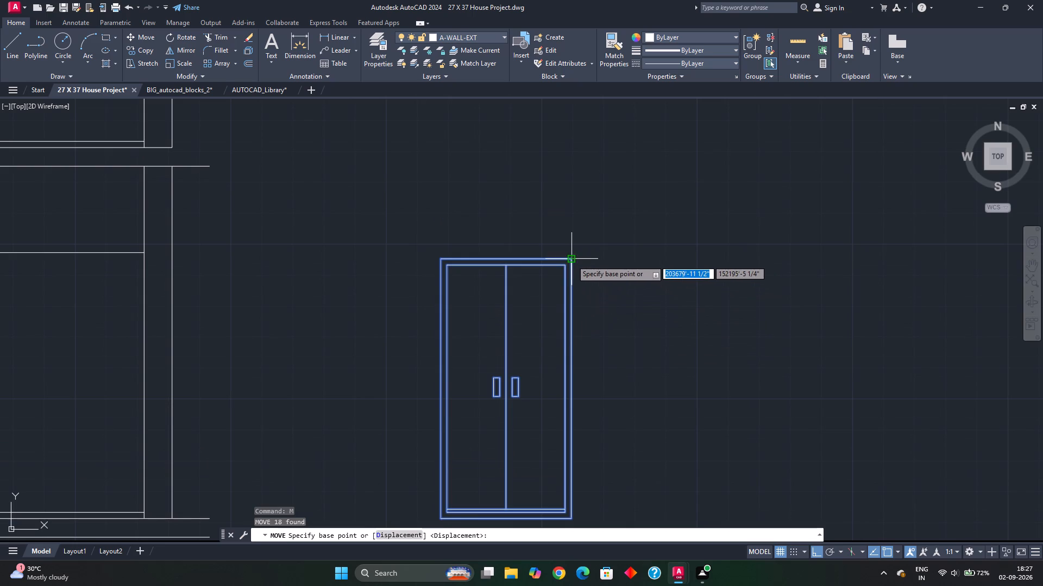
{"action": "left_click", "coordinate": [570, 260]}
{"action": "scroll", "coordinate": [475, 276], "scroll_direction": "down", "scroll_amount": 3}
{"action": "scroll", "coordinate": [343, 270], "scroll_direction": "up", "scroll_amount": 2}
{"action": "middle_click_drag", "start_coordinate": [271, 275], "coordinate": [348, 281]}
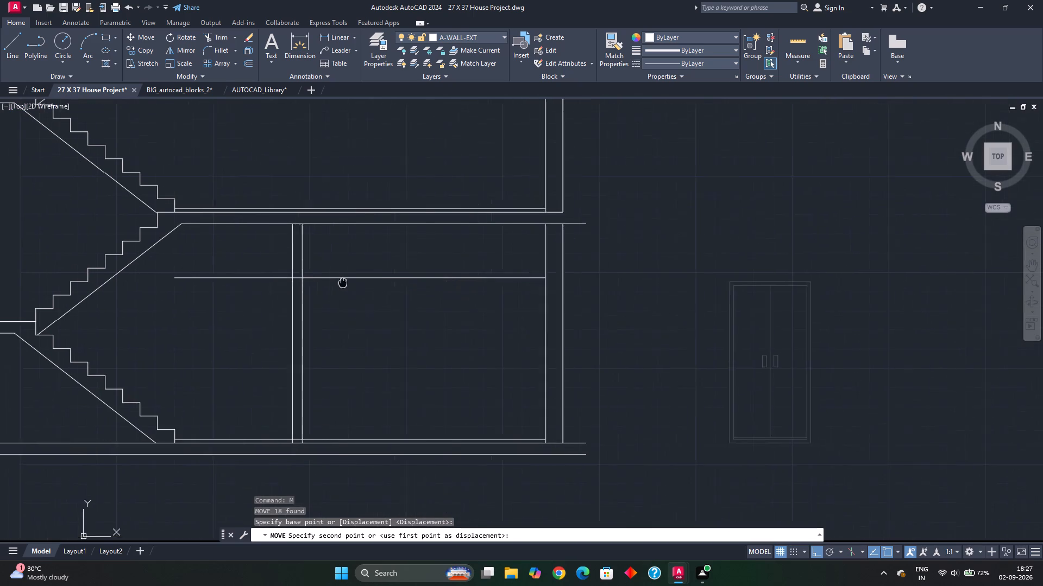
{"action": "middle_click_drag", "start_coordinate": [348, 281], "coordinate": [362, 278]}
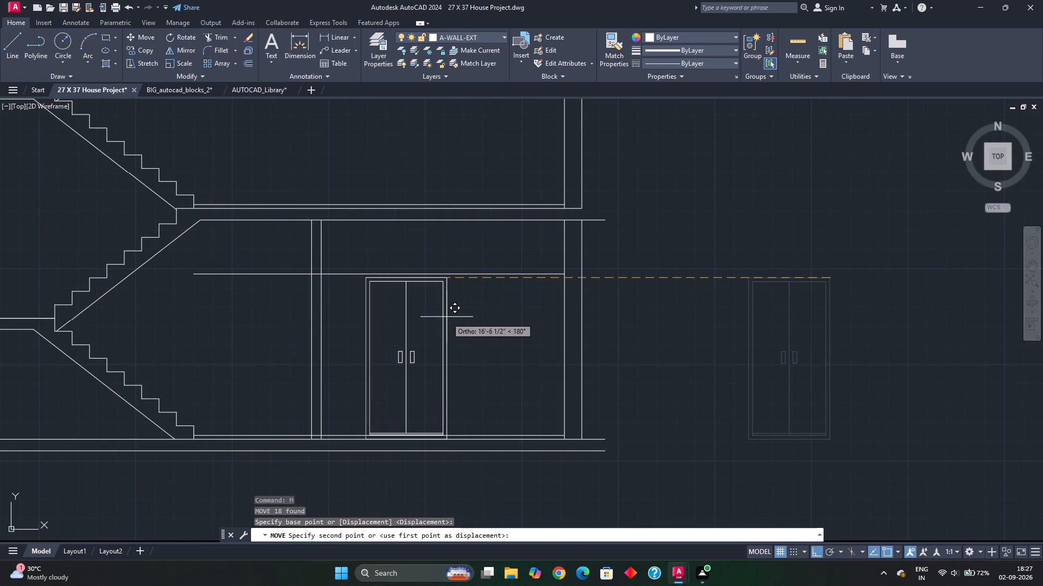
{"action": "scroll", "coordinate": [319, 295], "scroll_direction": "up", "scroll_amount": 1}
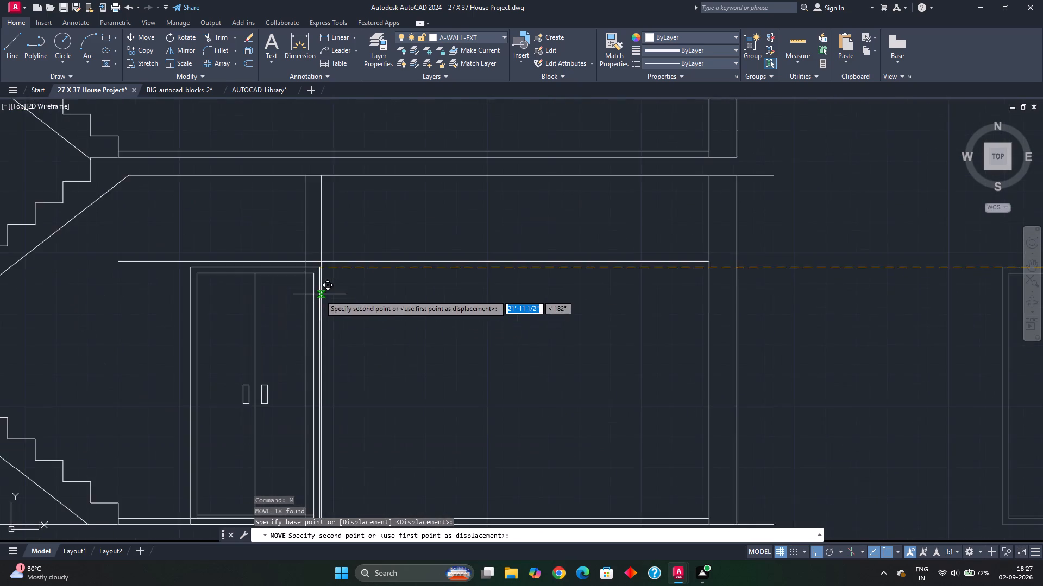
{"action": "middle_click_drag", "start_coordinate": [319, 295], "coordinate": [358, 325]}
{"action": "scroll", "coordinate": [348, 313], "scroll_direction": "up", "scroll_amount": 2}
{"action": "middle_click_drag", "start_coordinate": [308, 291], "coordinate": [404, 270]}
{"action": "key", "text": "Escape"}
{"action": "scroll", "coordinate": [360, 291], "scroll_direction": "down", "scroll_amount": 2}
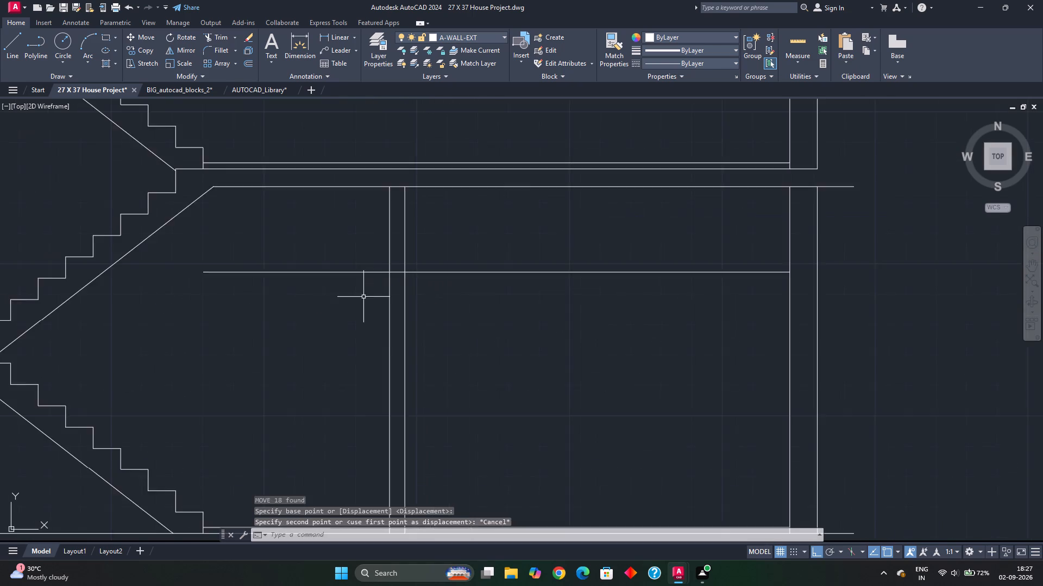
Trim the ground-floor finish line out of the thickness of the interior wall.
{"action": "middle_click_drag", "start_coordinate": [363, 298], "coordinate": [368, 237]}
{"action": "middle_click_drag", "start_coordinate": [370, 332], "coordinate": [371, 311]}
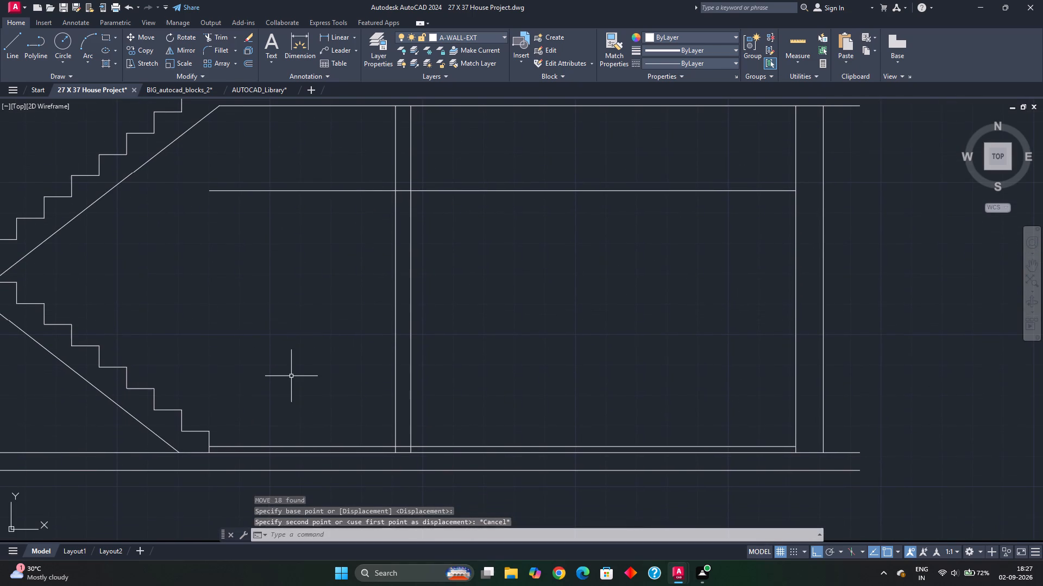
{"action": "middle_click_drag", "start_coordinate": [376, 422], "coordinate": [372, 410]}
{"action": "key", "text": "t"}
{"action": "key", "text": "r"}
{"action": "key", "text": "space"}
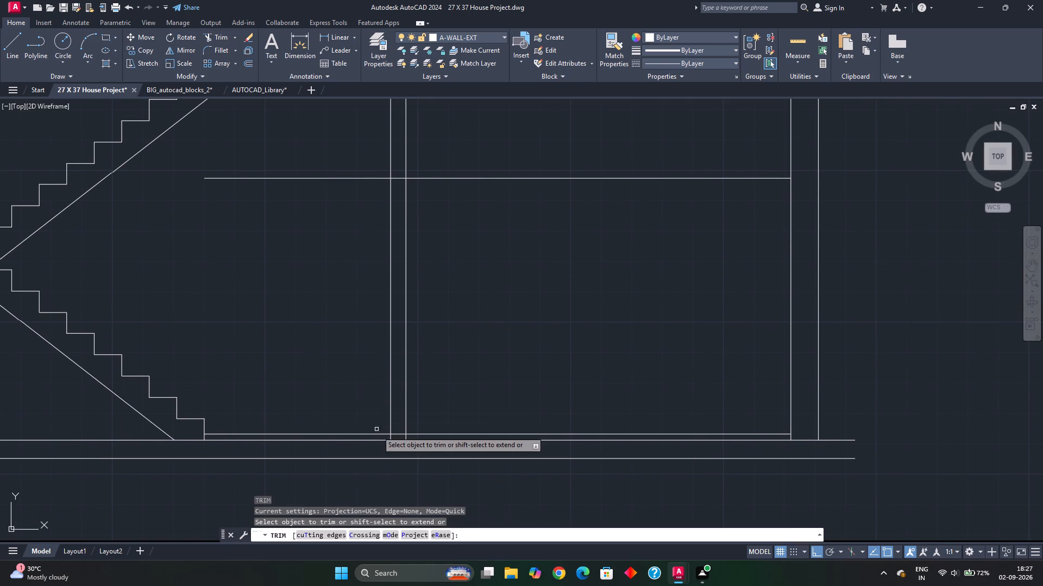
{"action": "scroll", "coordinate": [385, 442], "scroll_direction": "up", "scroll_amount": 2}
{"action": "left_click", "coordinate": [414, 423]}
{"action": "left_click", "coordinate": [412, 432]}
{"action": "scroll", "coordinate": [441, 417], "scroll_direction": "down", "scroll_amount": 1}
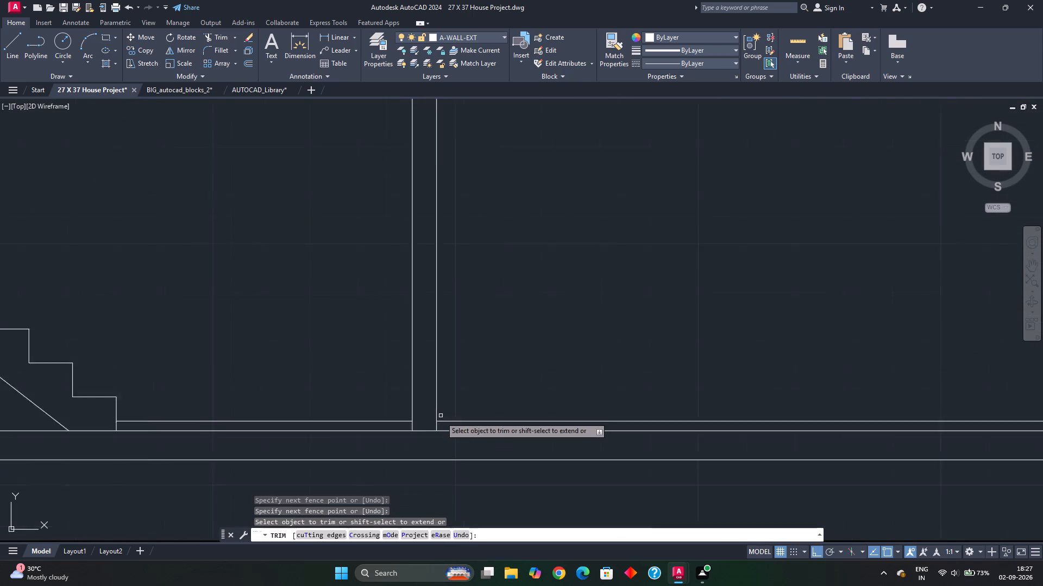
{"action": "scroll", "coordinate": [441, 417], "scroll_direction": "down", "scroll_amount": 1}
{"action": "key", "text": "Escape"}
{"action": "scroll", "coordinate": [470, 382], "scroll_direction": "down", "scroll_amount": 1}
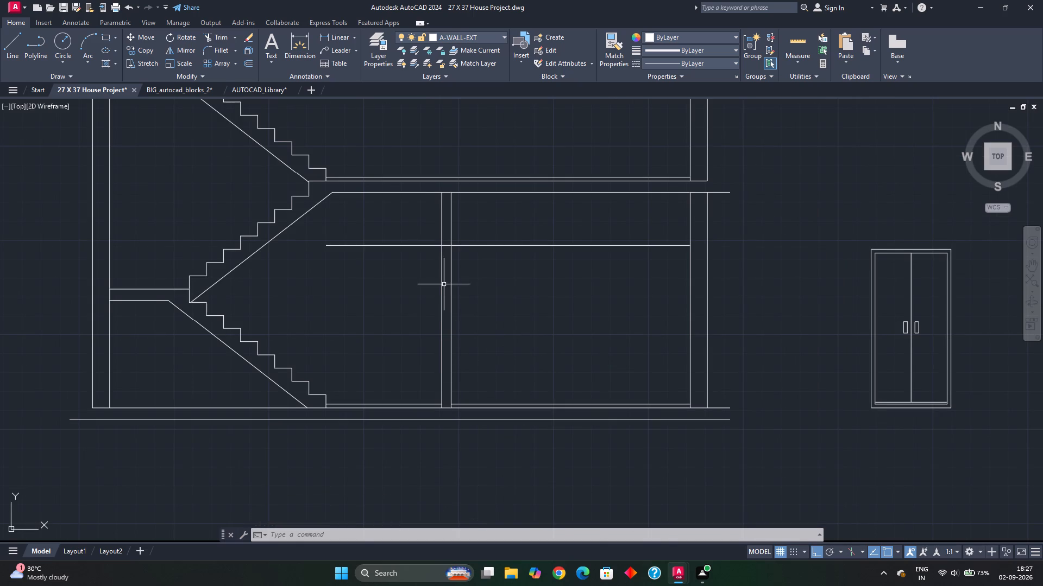
Offset the staircase-side face line of the ground-floor interior wall 4" toward the staircase.
{"action": "middle_click_drag", "start_coordinate": [447, 287], "coordinate": [441, 303]}
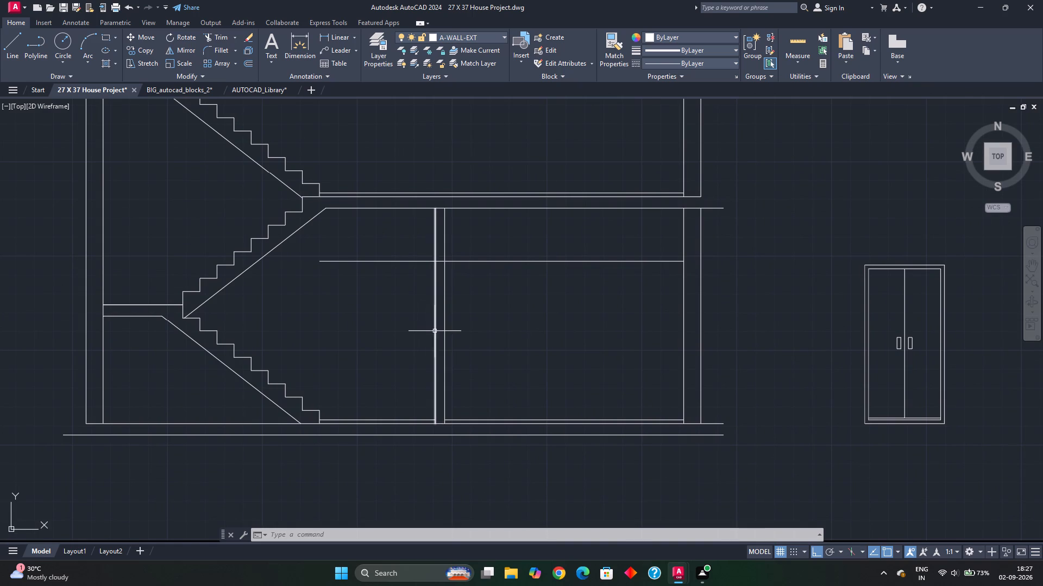
{"action": "left_click", "coordinate": [437, 333]}
{"action": "left_click", "coordinate": [429, 333]}
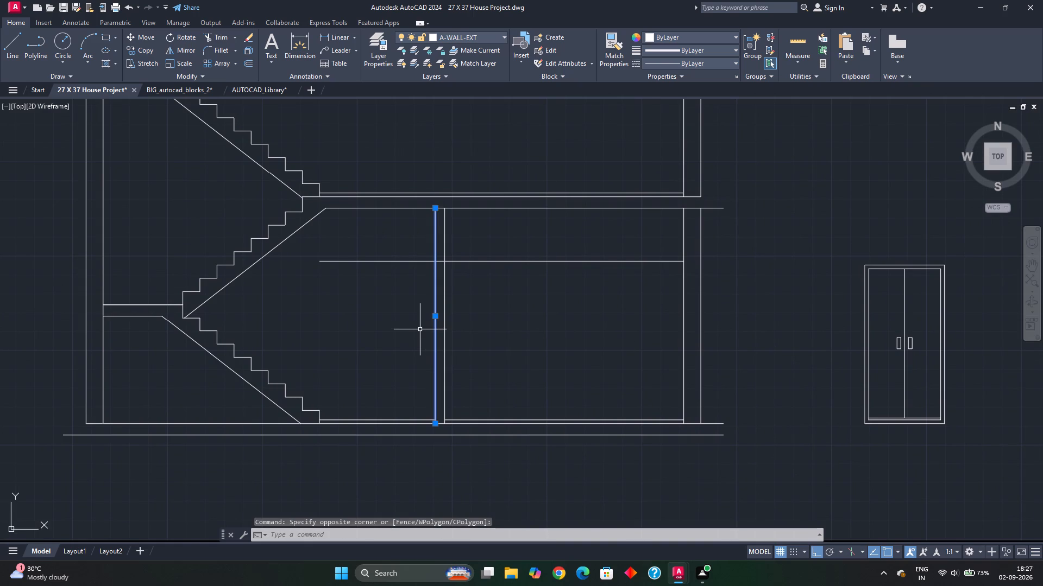
{"action": "key", "text": "o"}
{"action": "key", "text": "Return"}
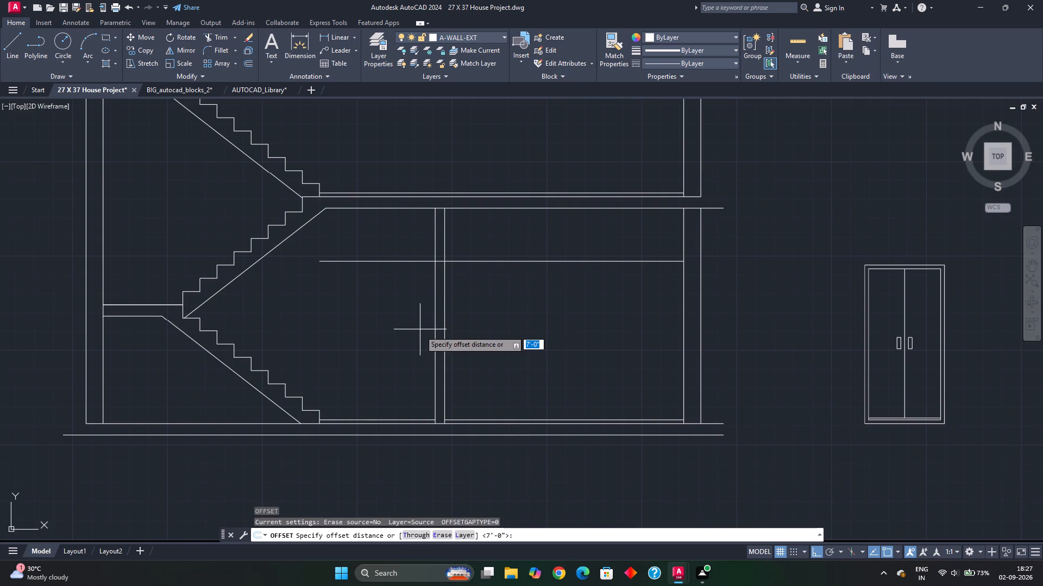
{"action": "key", "text": "4"}
{"action": "key", "text": "shift+quotedbl"}
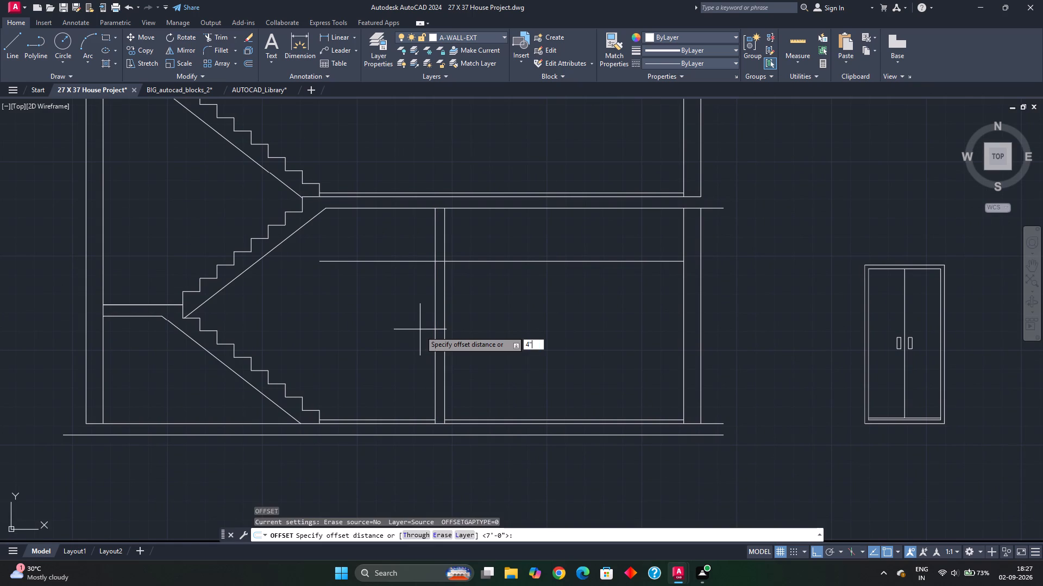
{"action": "key", "text": "Return"}
{"action": "left_click", "coordinate": [410, 324]}
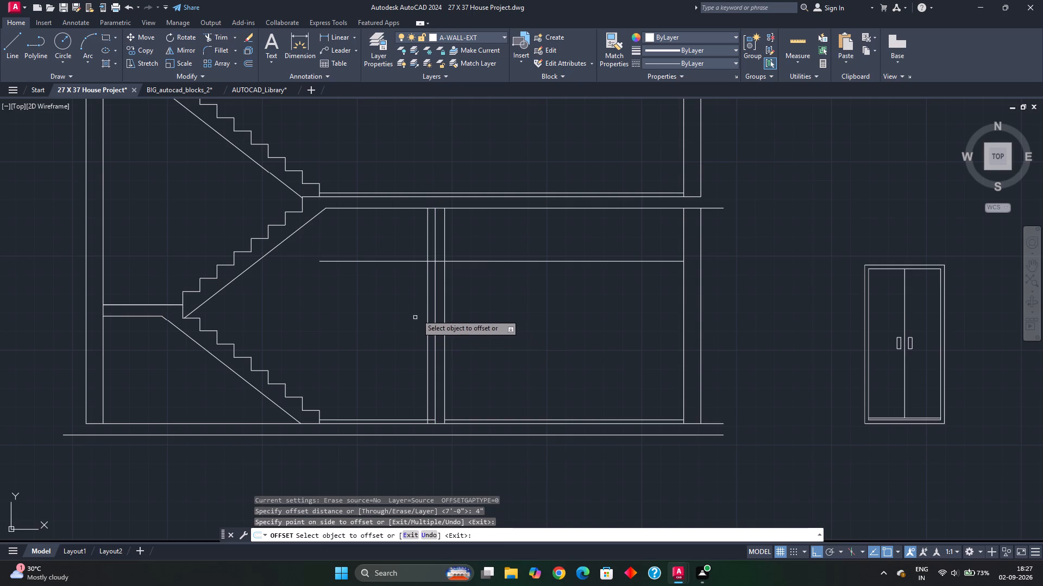
{"action": "key", "text": "Escape"}
Trim the door-height line's staircase side back to the 4" offset line, and trim away the offset line above and below it.
{"action": "type", "text": "tr"}
{"action": "key", "text": "space"}
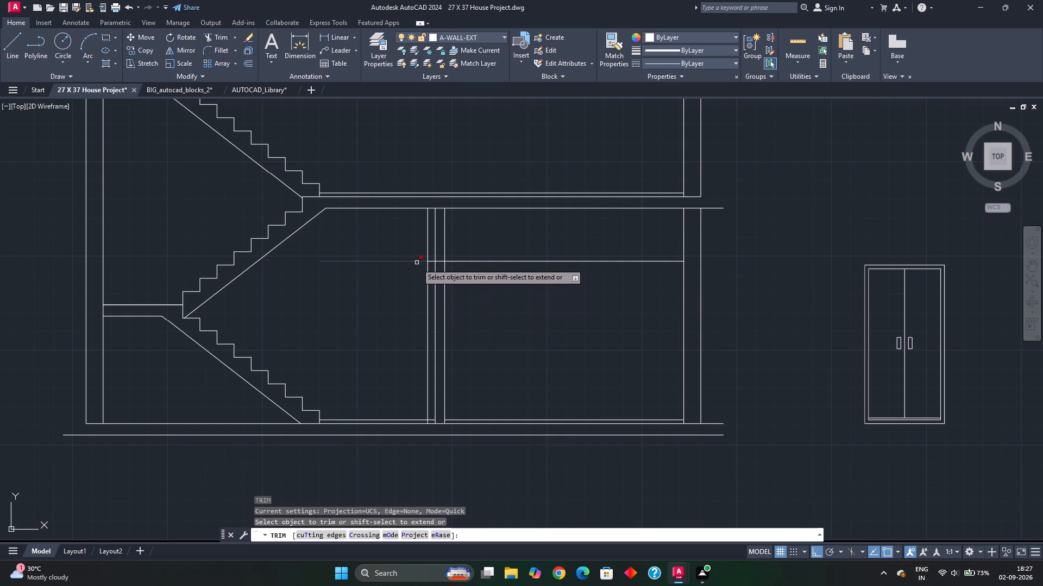
{"action": "left_click", "coordinate": [417, 263]}
{"action": "left_click", "coordinate": [428, 290]}
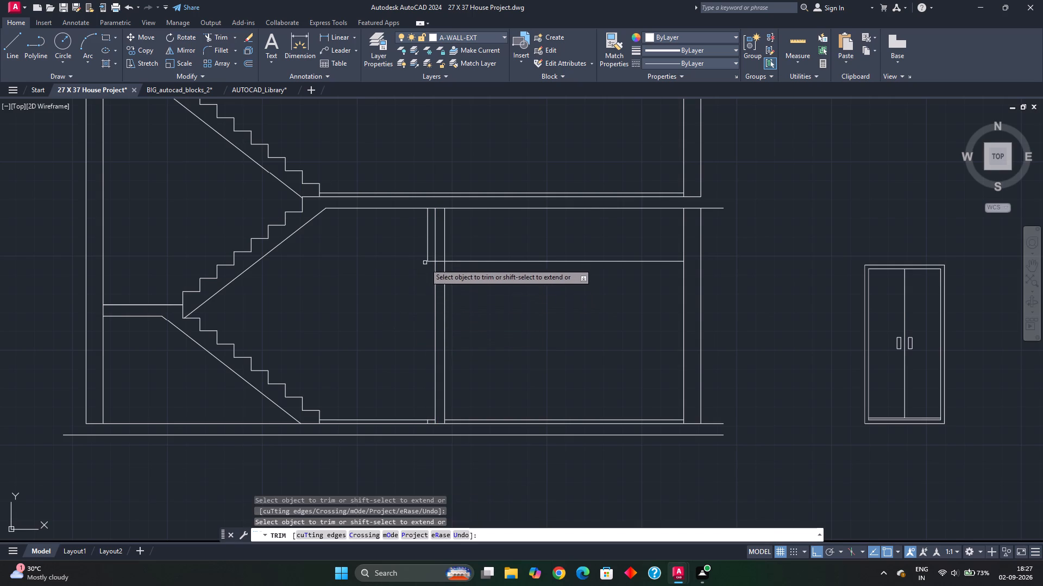
{"action": "left_click", "coordinate": [426, 248]}
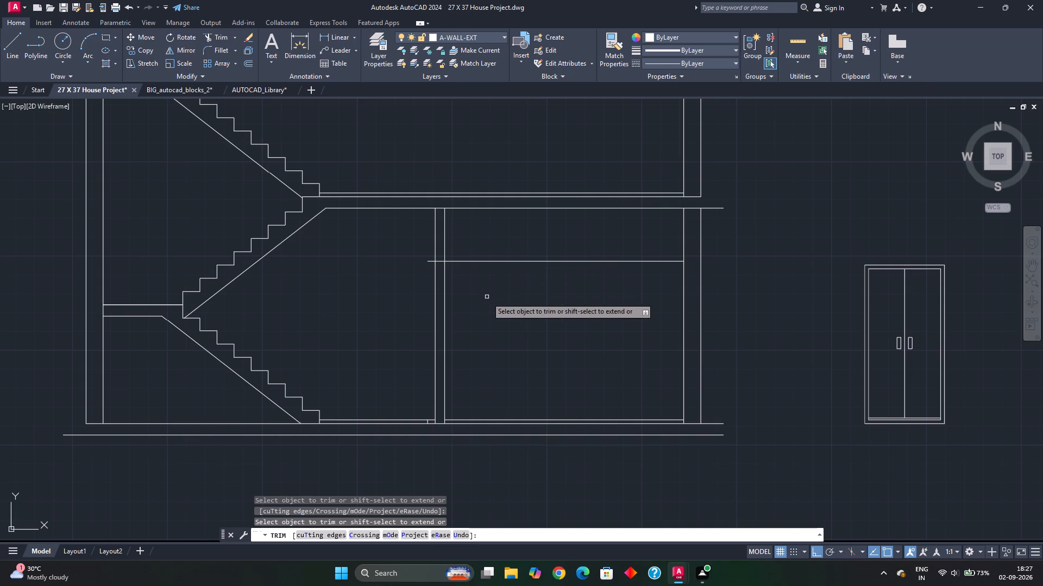
{"action": "key", "text": "Escape"}
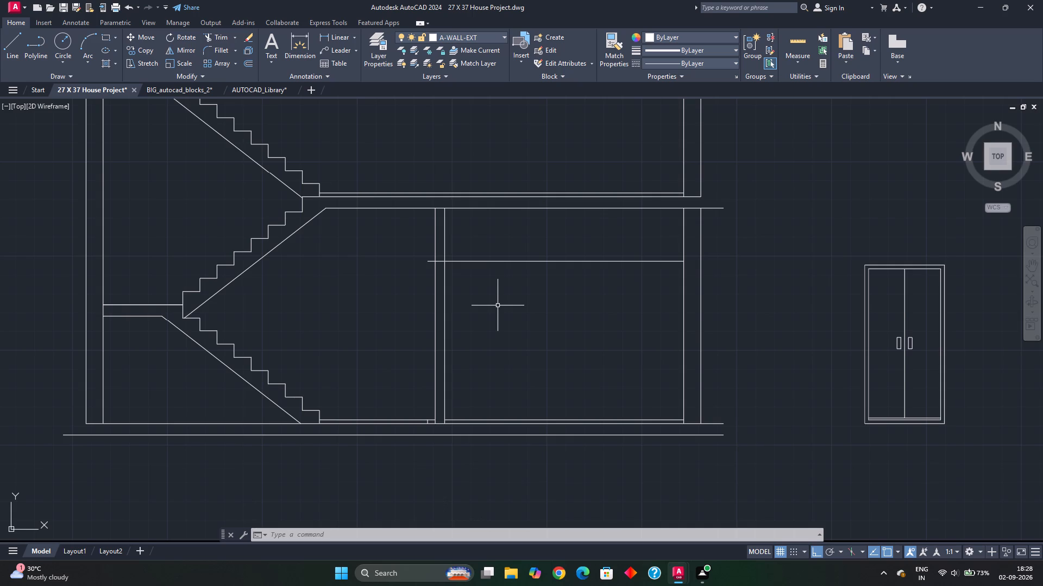
Move the double-door elevation by its top corner nearest the interior wall onto the trimmed staircase-side end of the door-height line.
{"action": "left_click", "coordinate": [843, 253]}
{"action": "left_click", "coordinate": [969, 457]}
{"action": "key", "text": "m"}
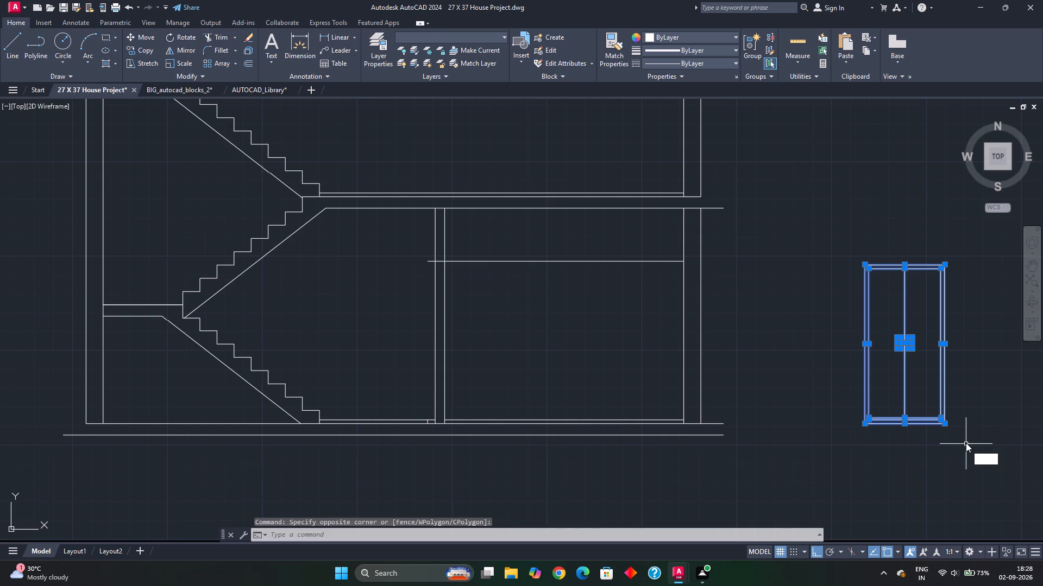
{"action": "key", "text": "space"}
{"action": "middle_click_drag", "start_coordinate": [965, 381], "coordinate": [853, 419]}
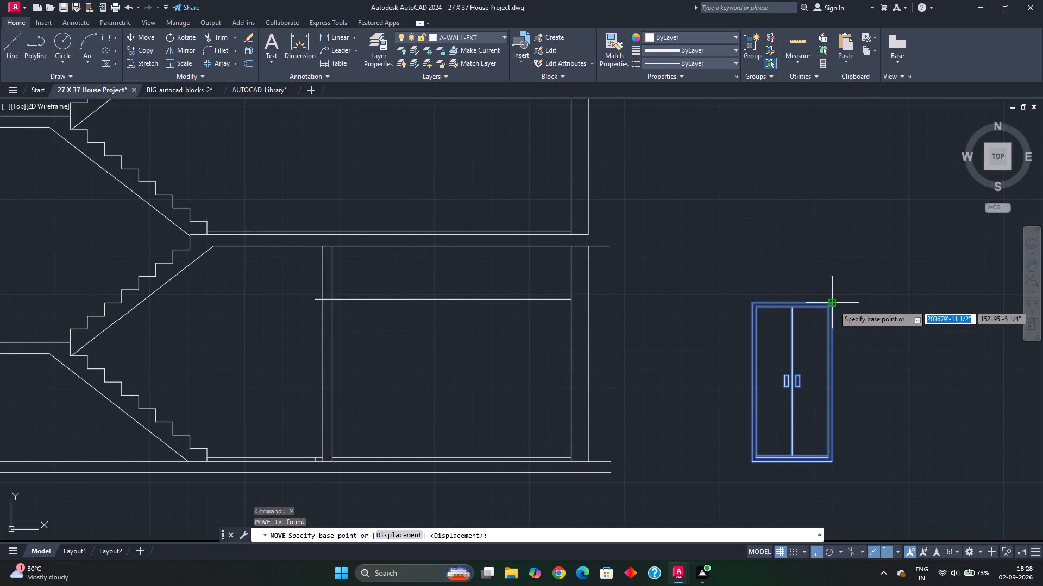
{"action": "left_click", "coordinate": [833, 305]}
{"action": "scroll", "coordinate": [392, 295], "scroll_direction": "up", "scroll_amount": 3}
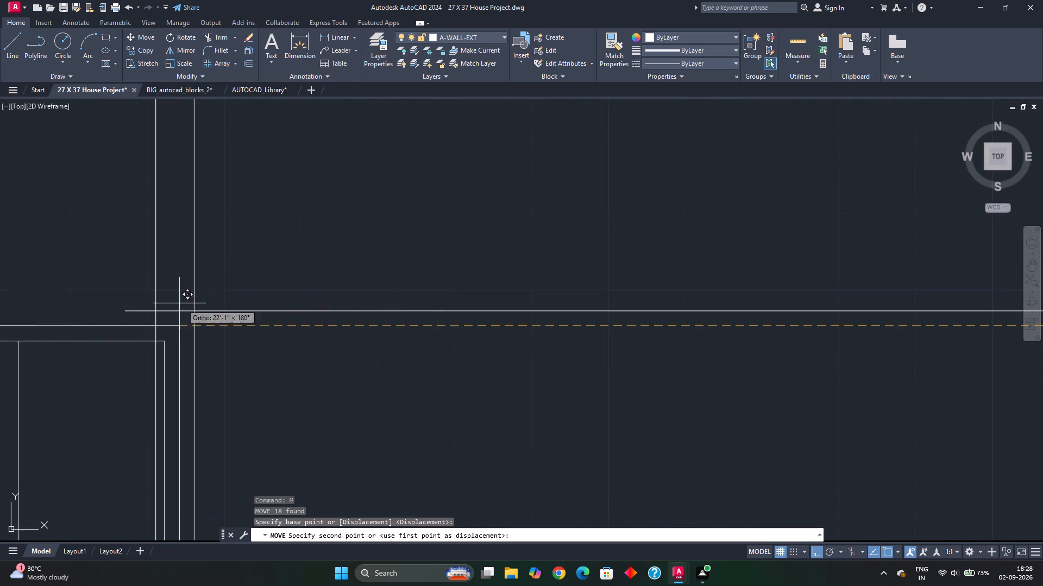
{"action": "left_click", "coordinate": [127, 313]}
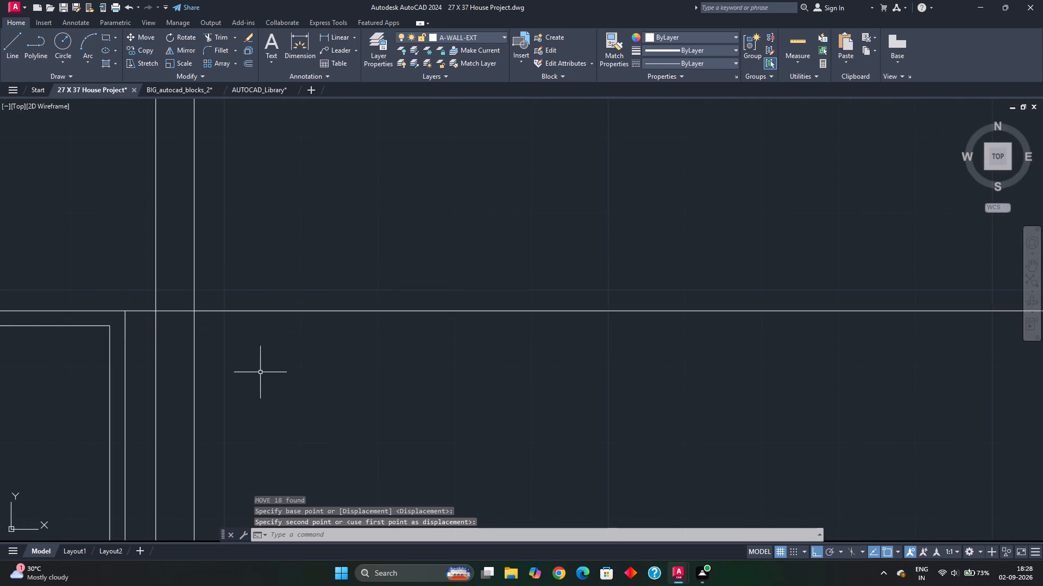
{"action": "scroll", "coordinate": [262, 382], "scroll_direction": "down", "scroll_amount": 3}
{"action": "middle_click_drag", "start_coordinate": [295, 411], "coordinate": [321, 310]}
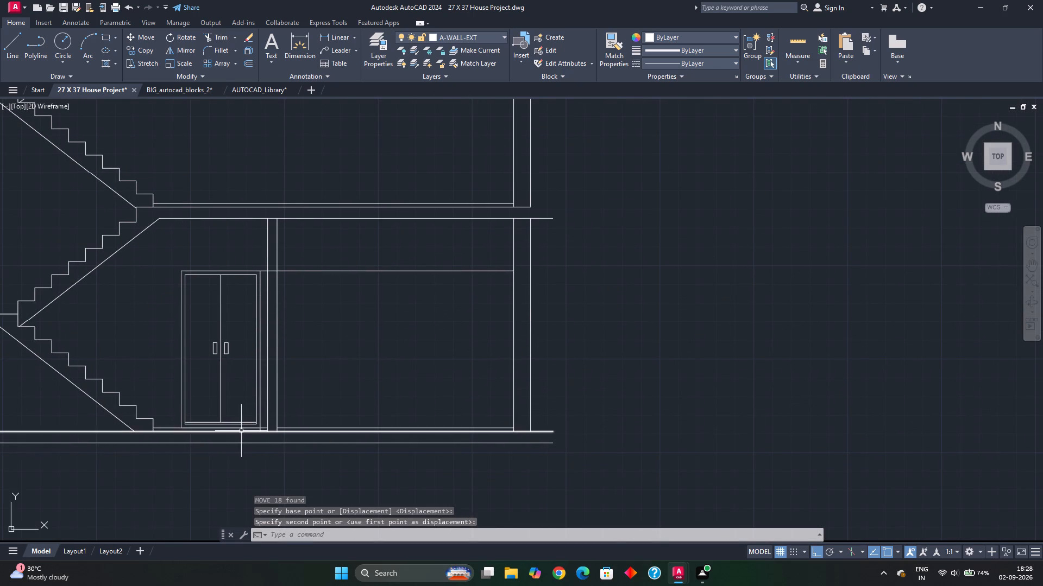
Examine the placed double door's wall-side frame edge where it meets the floor finish and the door-height line.
{"action": "middle_click_drag", "start_coordinate": [254, 429], "coordinate": [315, 393]}
{"action": "scroll", "coordinate": [325, 392], "scroll_direction": "up", "scroll_amount": 2}
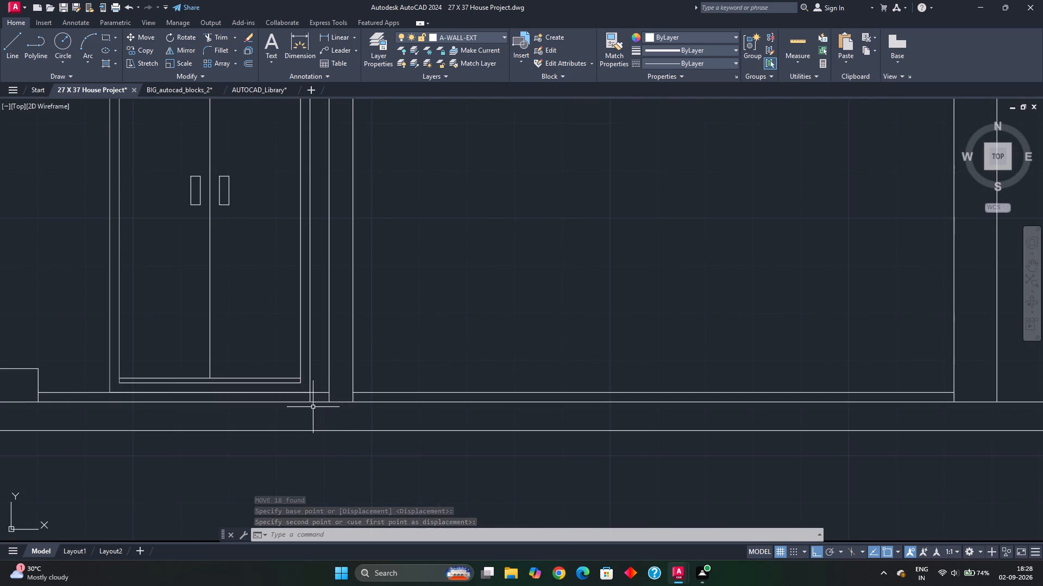
{"action": "middle_click_drag", "start_coordinate": [313, 408], "coordinate": [406, 380]}
{"action": "scroll", "coordinate": [412, 390], "scroll_direction": "down", "scroll_amount": 1}
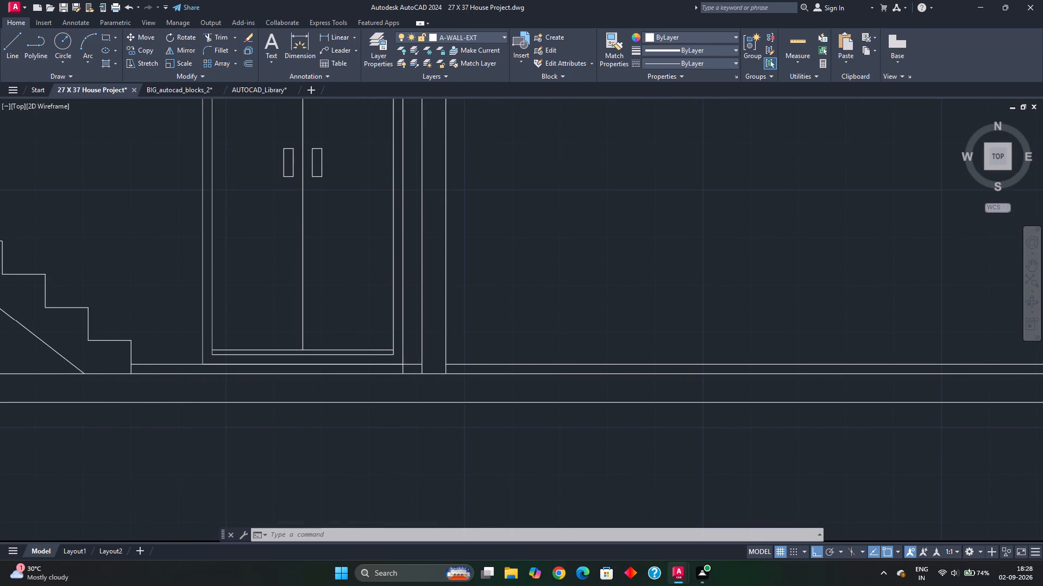
{"action": "key", "text": "Escape"}
{"action": "key", "text": "Escape"}
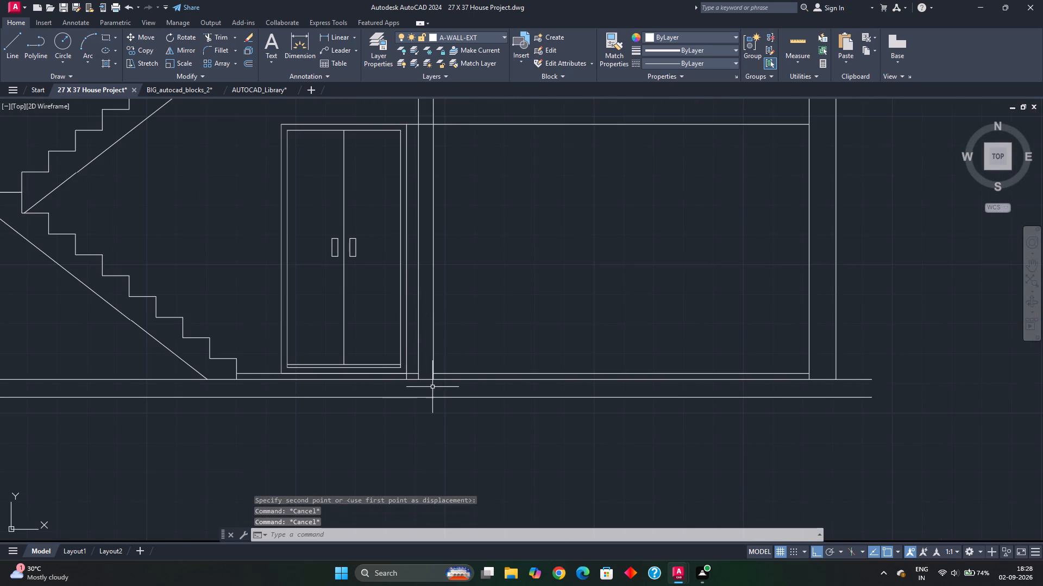
{"action": "scroll", "coordinate": [390, 377], "scroll_direction": "up", "scroll_amount": 2}
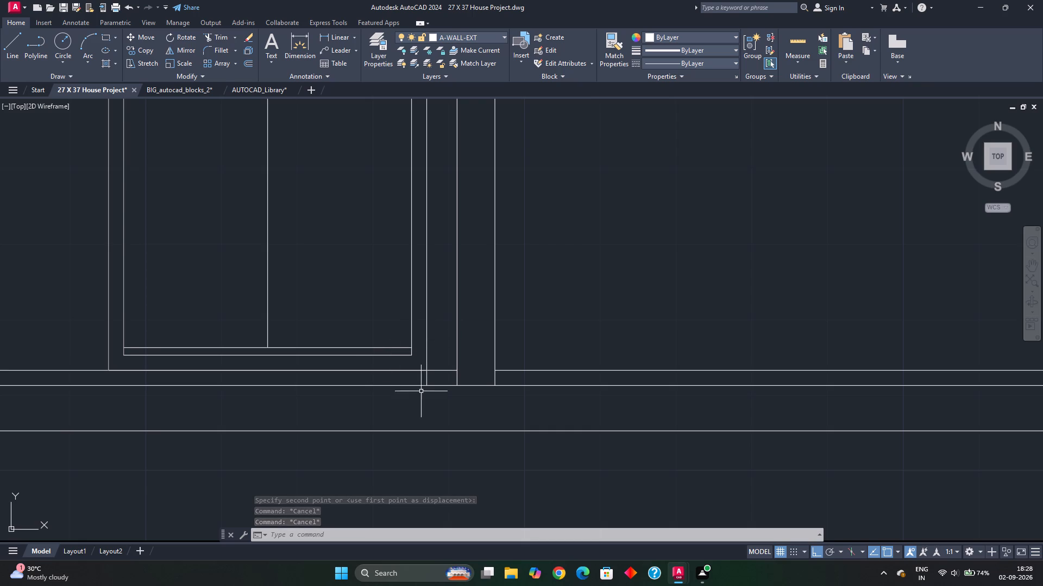
{"action": "scroll", "coordinate": [424, 374], "scroll_direction": "down", "scroll_amount": 3}
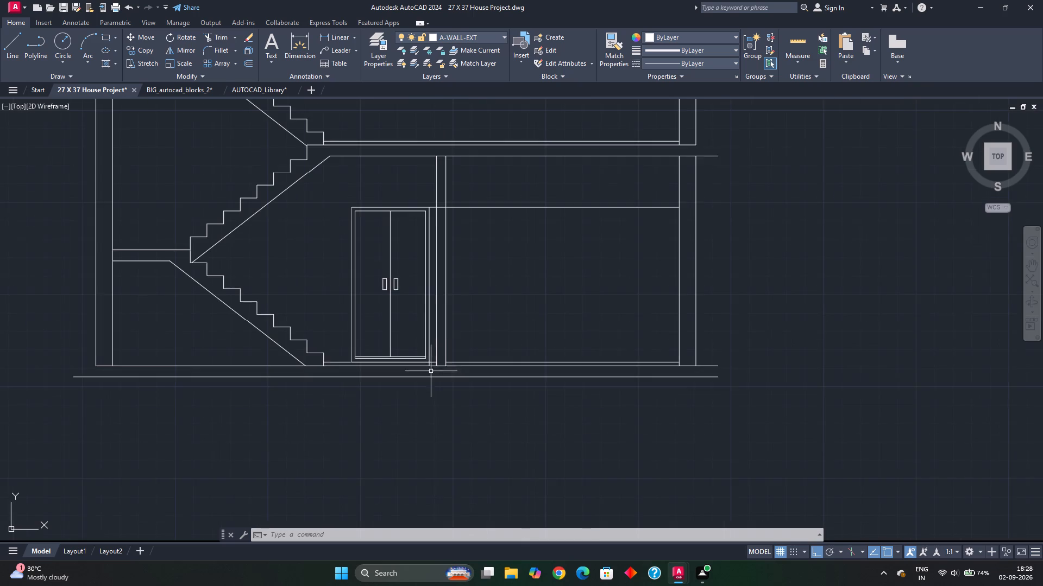
{"action": "middle_click_drag", "start_coordinate": [431, 339], "coordinate": [431, 375]}
{"action": "scroll", "coordinate": [419, 258], "scroll_direction": "up", "scroll_amount": 3}
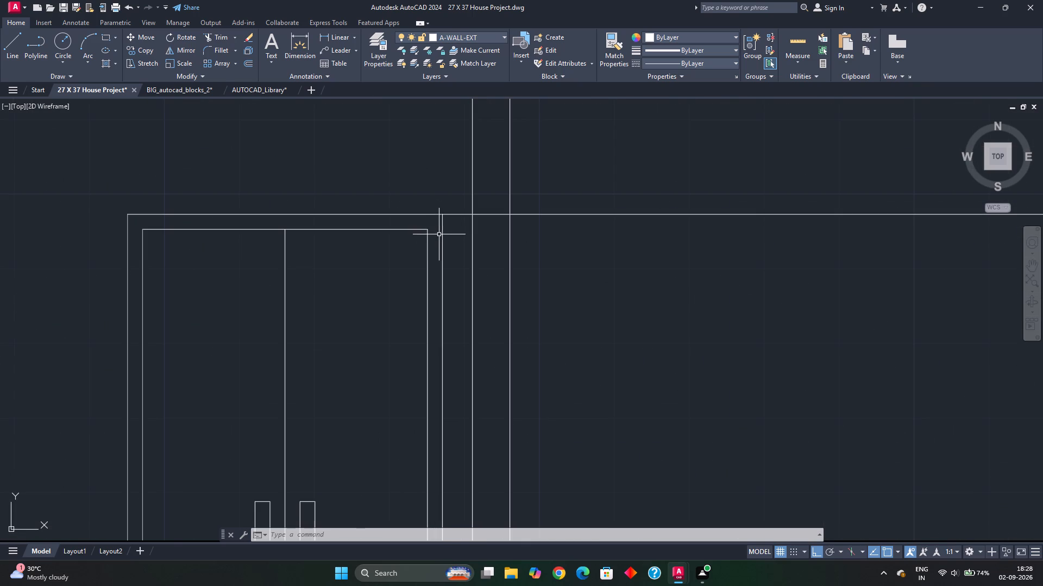
{"action": "left_click", "coordinate": [442, 227]}
{"action": "scroll", "coordinate": [459, 339], "scroll_direction": "down", "scroll_amount": 1}
{"action": "middle_click_drag", "start_coordinate": [459, 340], "coordinate": [407, 132]}
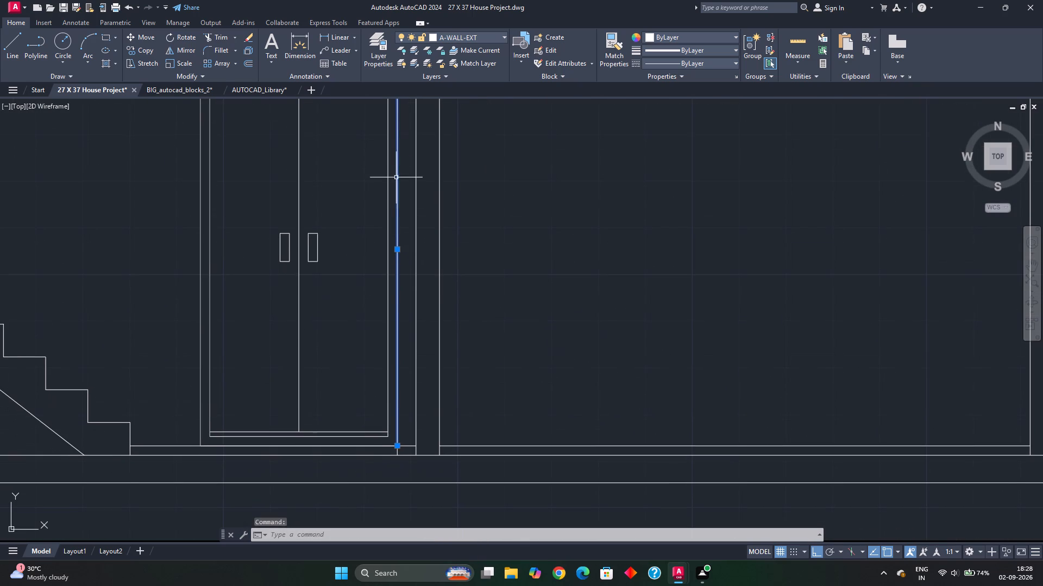
{"action": "middle_click_drag", "start_coordinate": [388, 370], "coordinate": [380, 265]}
{"action": "scroll", "coordinate": [391, 337], "scroll_direction": "up", "scroll_amount": 2}
{"action": "key", "text": "Escape"}
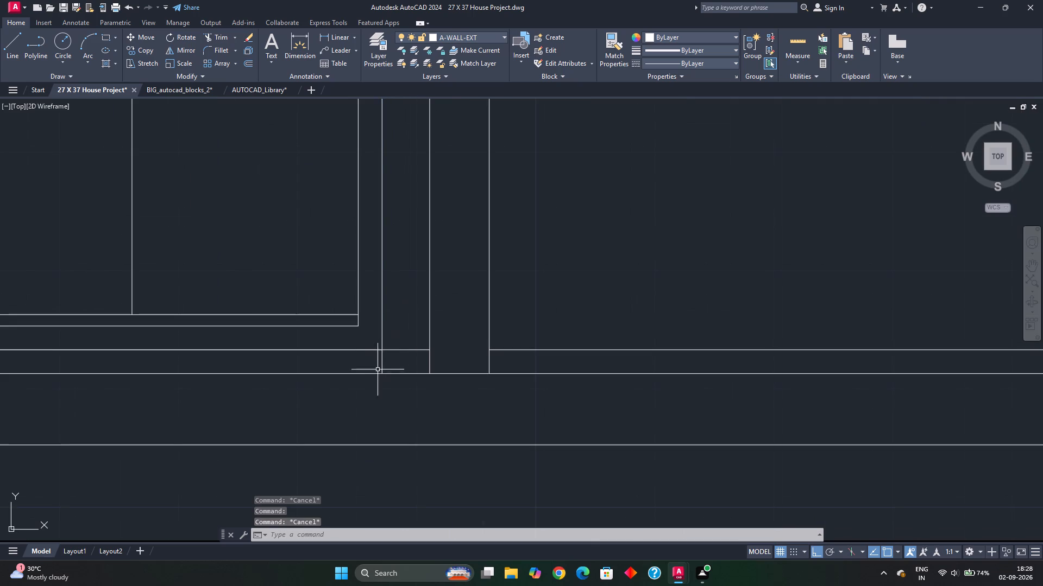
Erase the short vertical offset-line stub left within the floor finish below the double door's wall-side frame edge.
{"action": "left_click", "coordinate": [380, 364]}
{"action": "left_click_drag", "start_coordinate": [392, 365], "coordinate": [386, 364]}
{"action": "left_click", "coordinate": [370, 361]}
{"action": "left_click", "coordinate": [395, 362]}
{"action": "left_click", "coordinate": [387, 362]}
{"action": "left_click", "coordinate": [372, 364]}
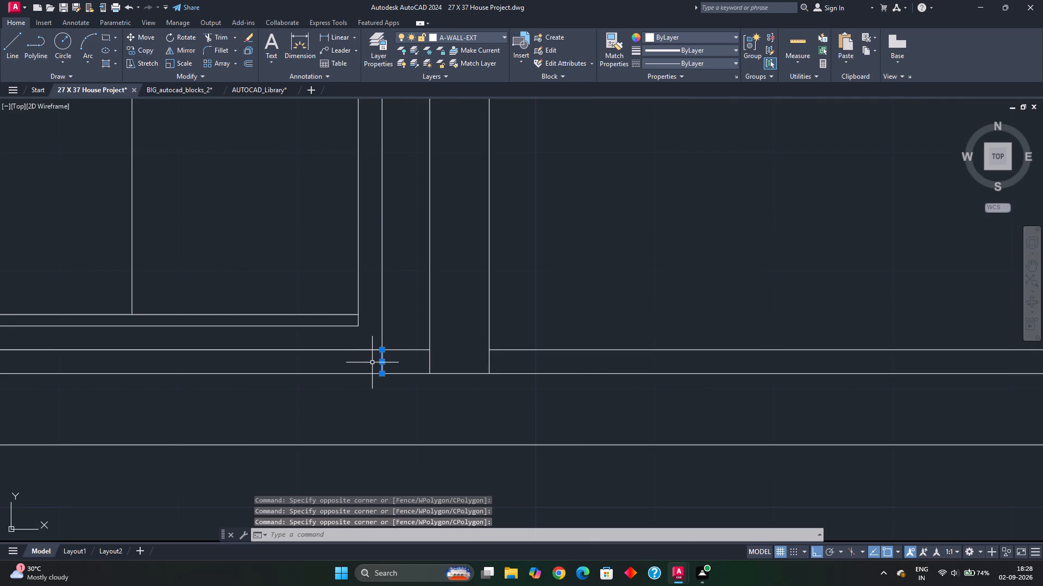
{"action": "key", "text": "Delete"}
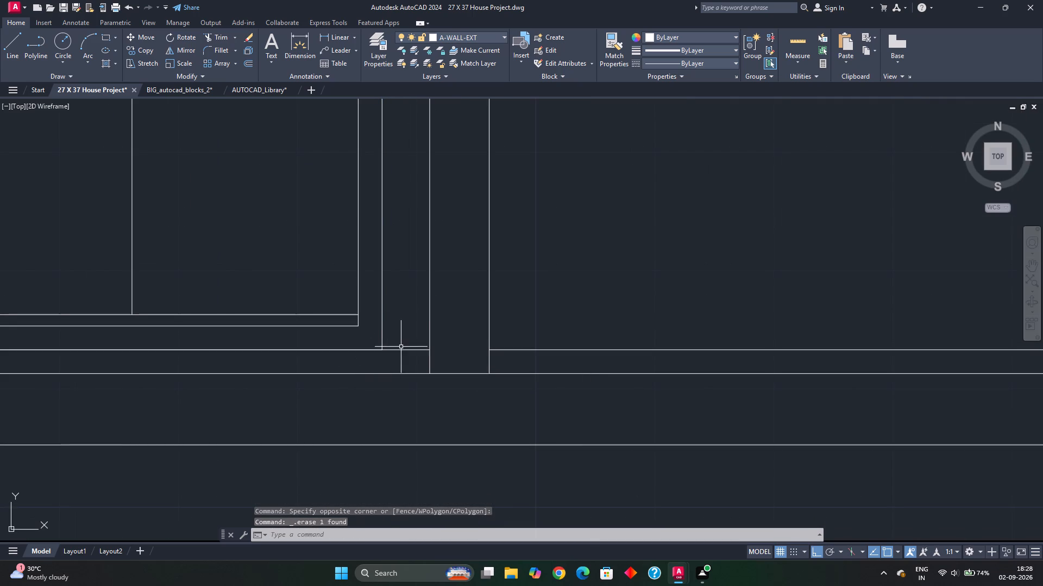
Offset the double door's staircase-side outer vertical line 4" toward the staircase.
{"action": "scroll", "coordinate": [400, 353], "scroll_direction": "down", "scroll_amount": 3}
{"action": "middle_click_drag", "start_coordinate": [411, 316], "coordinate": [414, 363]}
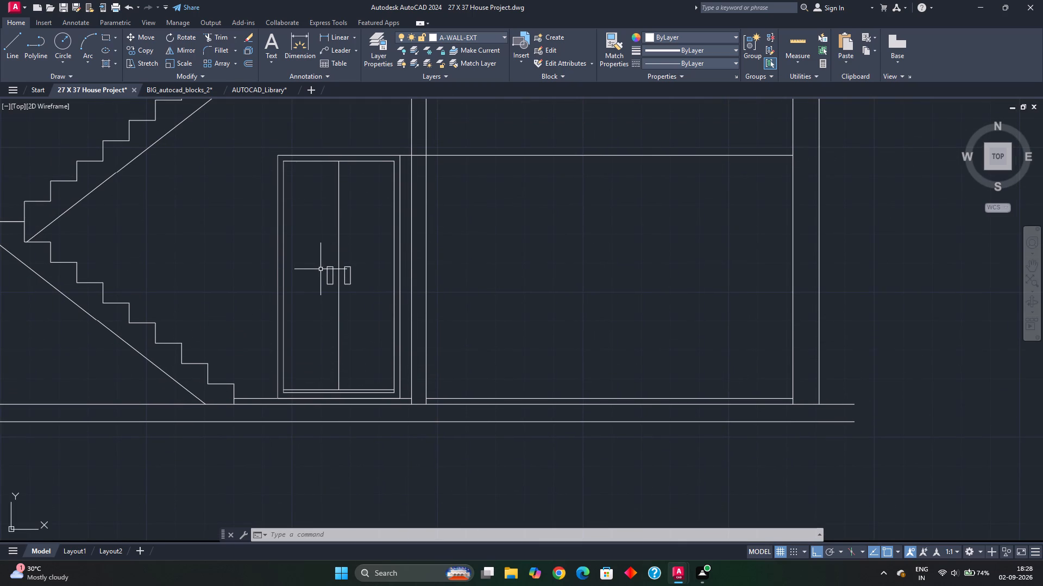
{"action": "left_click", "coordinate": [278, 324]}
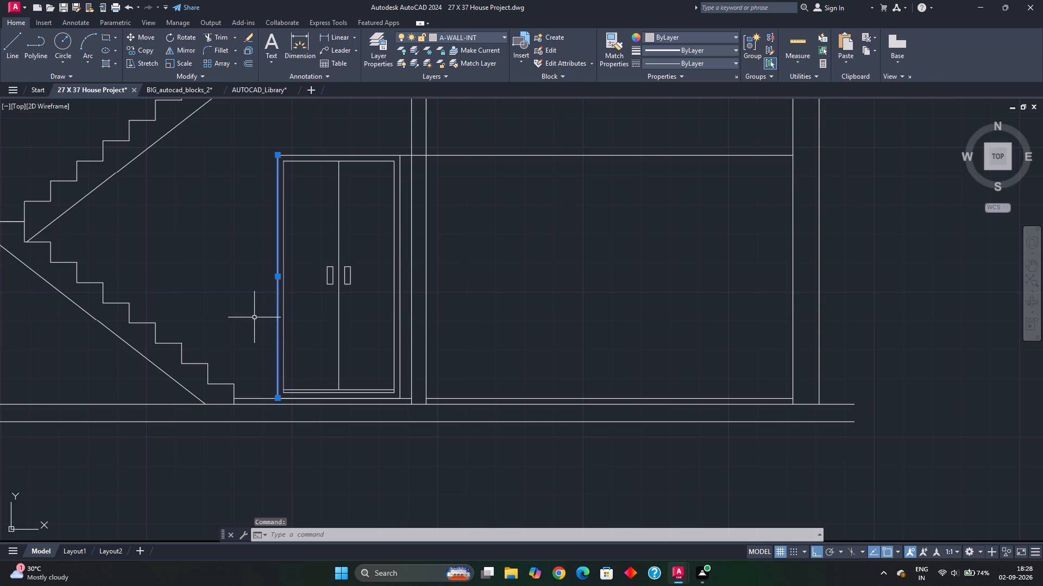
{"action": "key", "text": "o"}
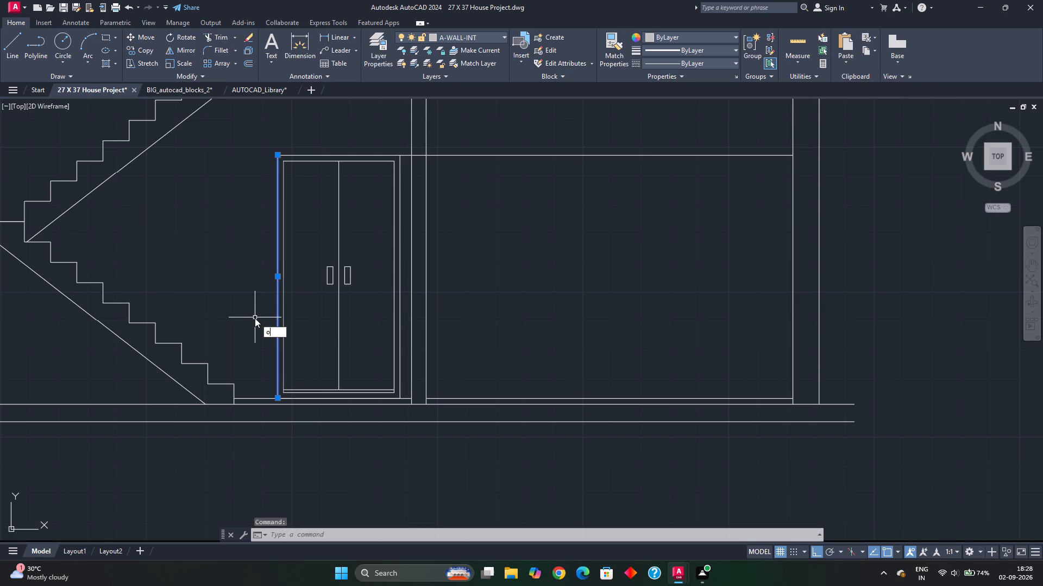
{"action": "key", "text": "Return"}
{"action": "type", "text": "4\""}
{"action": "key", "text": "Return"}
{"action": "left_click", "coordinate": [255, 317]}
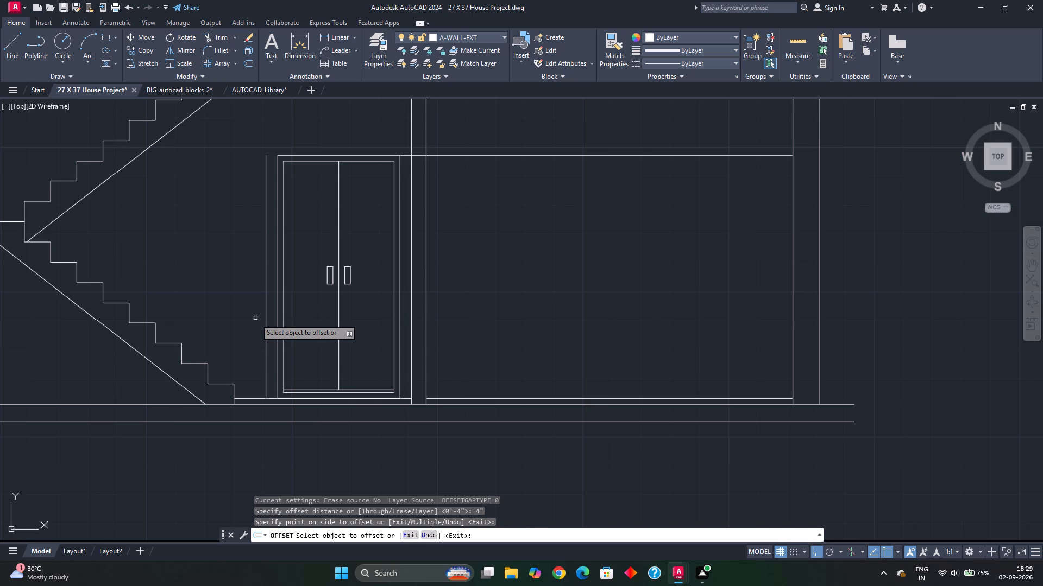
{"action": "key", "text": "Escape"}
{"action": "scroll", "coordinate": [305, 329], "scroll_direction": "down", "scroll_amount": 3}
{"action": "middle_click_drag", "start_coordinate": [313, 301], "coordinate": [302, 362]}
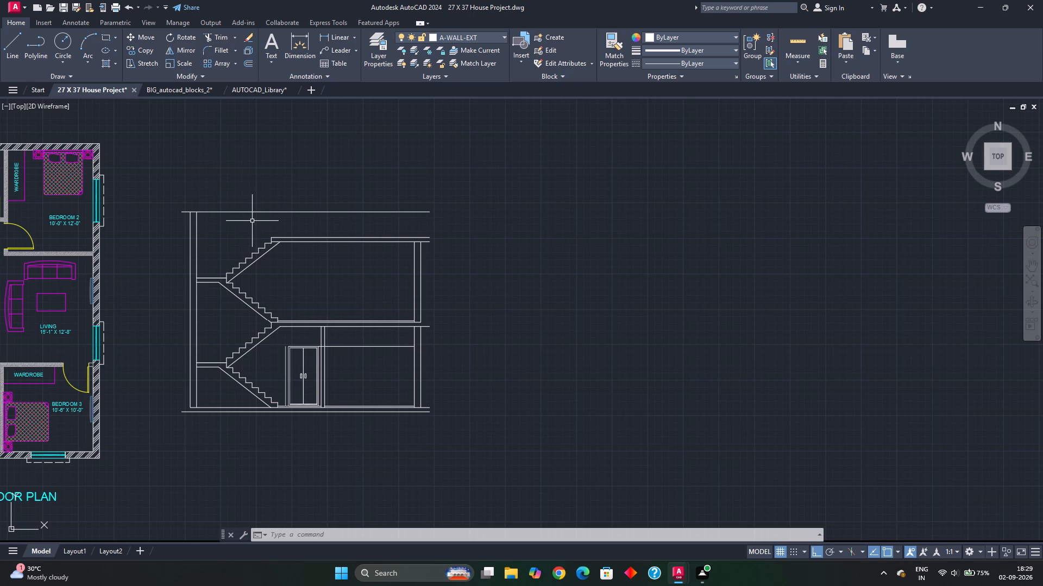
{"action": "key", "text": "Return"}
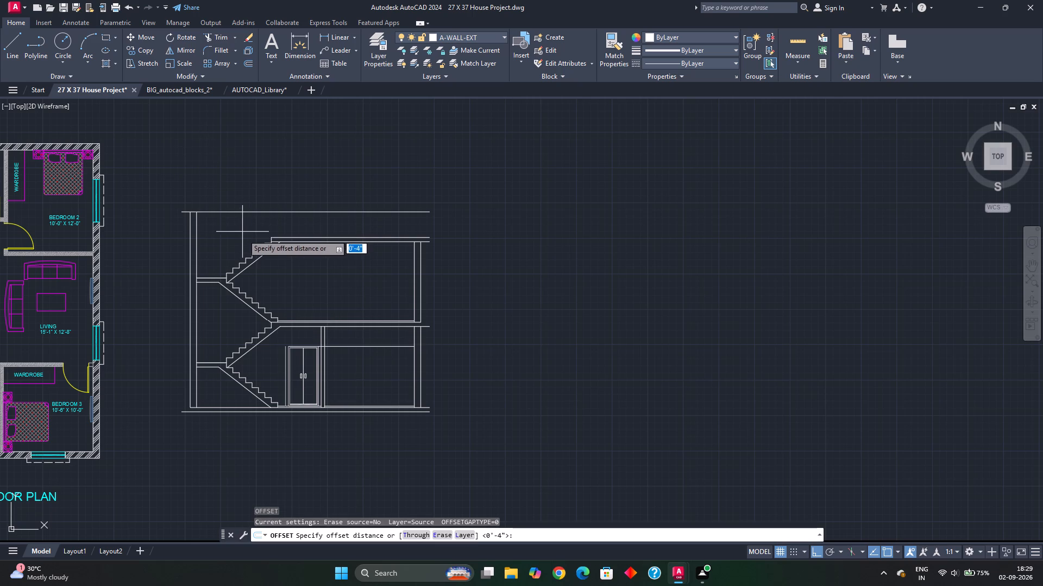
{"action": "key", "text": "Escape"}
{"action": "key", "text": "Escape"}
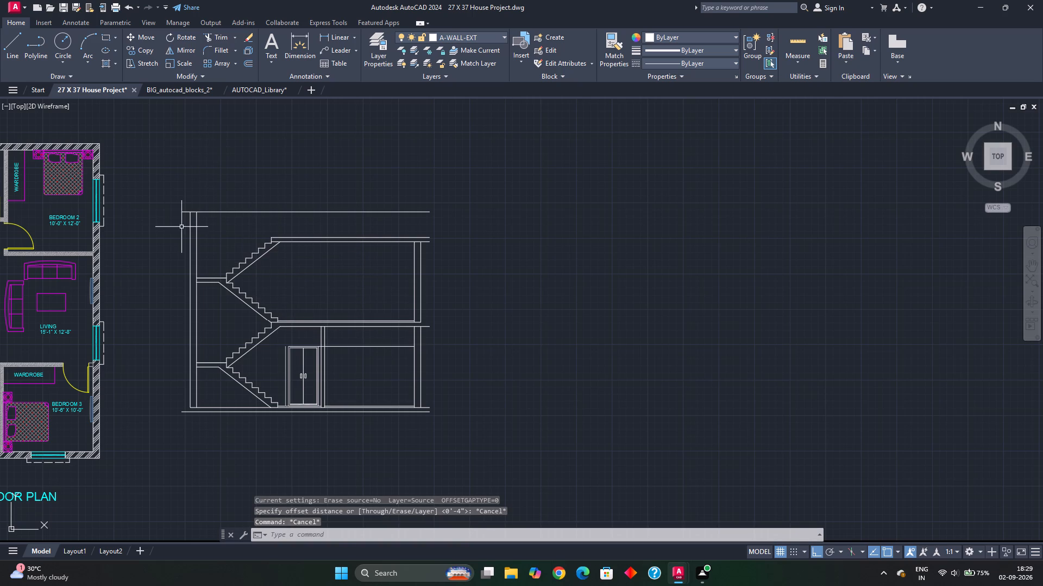
Turn on the A-SECT layer.
{"action": "left_click", "coordinate": [474, 35]}
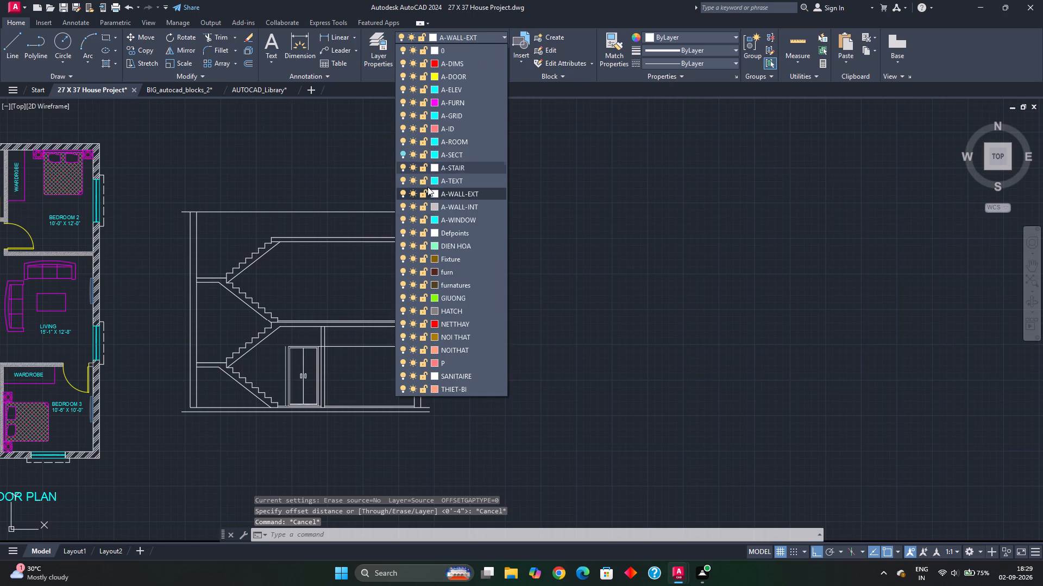
{"action": "left_click", "coordinate": [403, 154]}
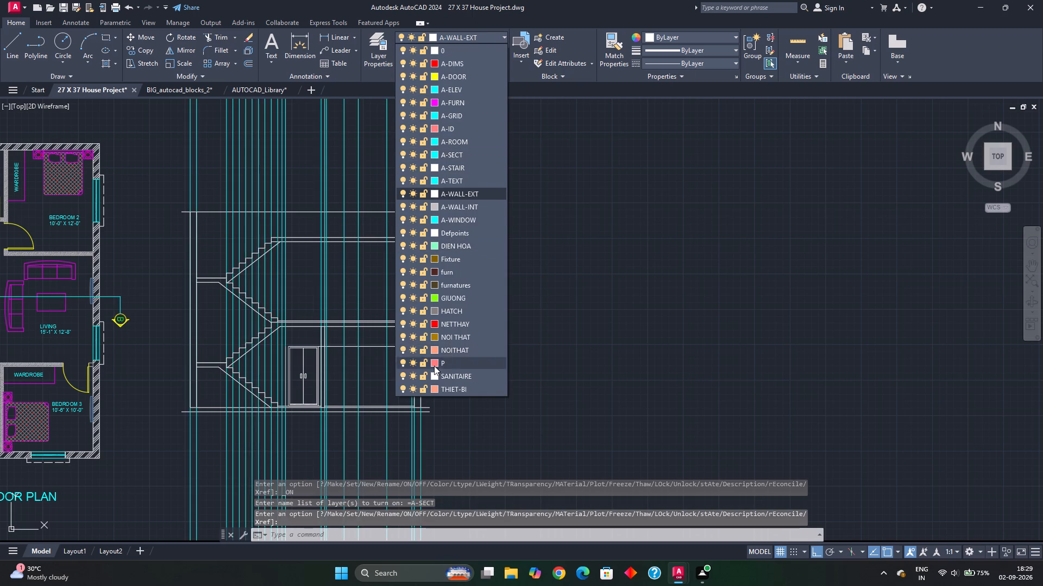
{"action": "key", "text": "Escape"}
Offset the ground-floor finish line between the interior wall and the far exterior wall upward by 4'.
{"action": "middle_click_drag", "start_coordinate": [420, 410], "coordinate": [466, 333]}
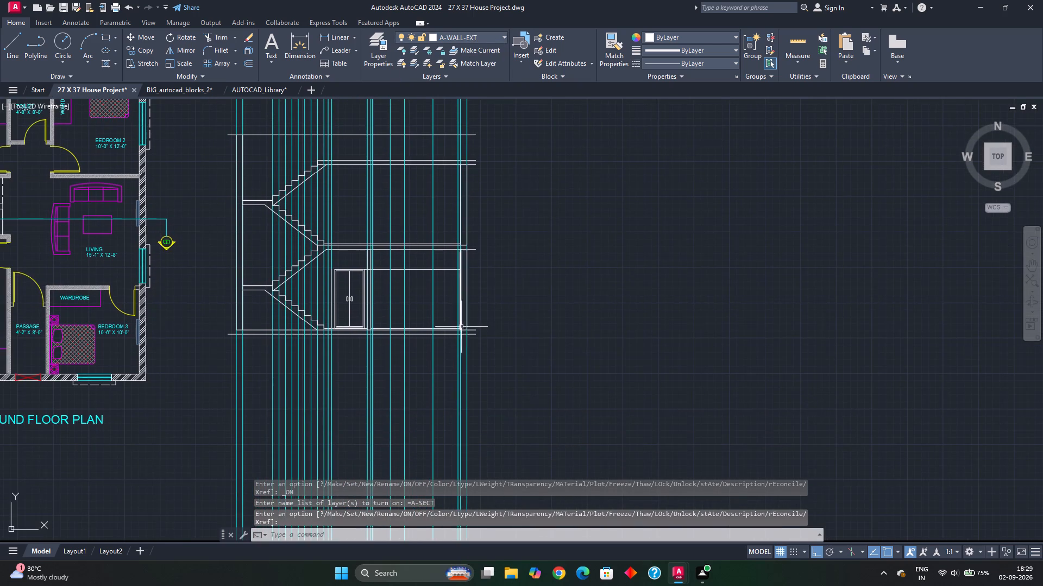
{"action": "scroll", "coordinate": [458, 327], "scroll_direction": "up", "scroll_amount": 2}
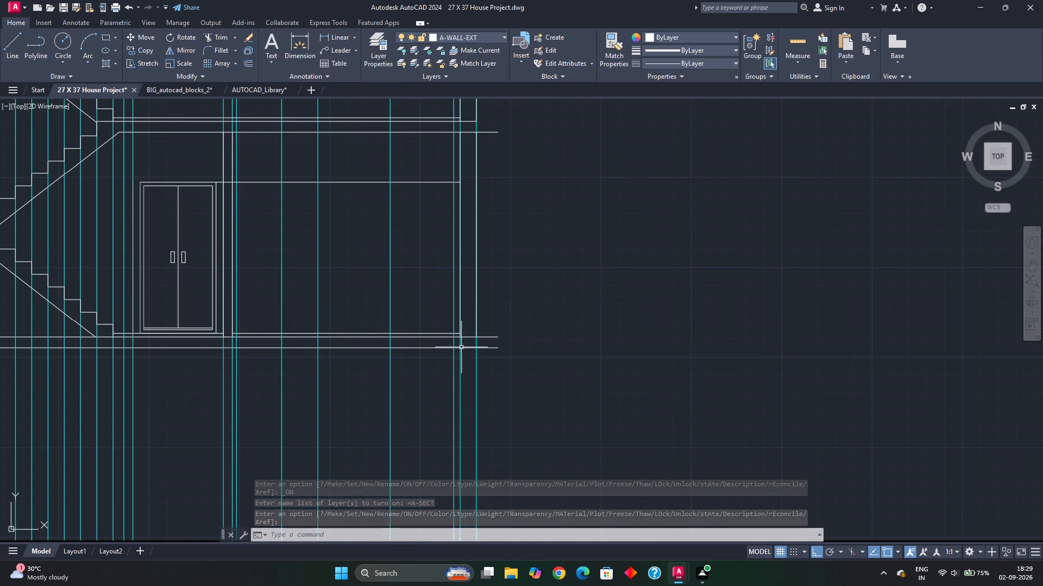
{"action": "scroll", "coordinate": [455, 333], "scroll_direction": "up", "scroll_amount": 3}
{"action": "scroll", "coordinate": [457, 322], "scroll_direction": "down", "scroll_amount": 1}
{"action": "middle_click_drag", "start_coordinate": [458, 300], "coordinate": [457, 341]}
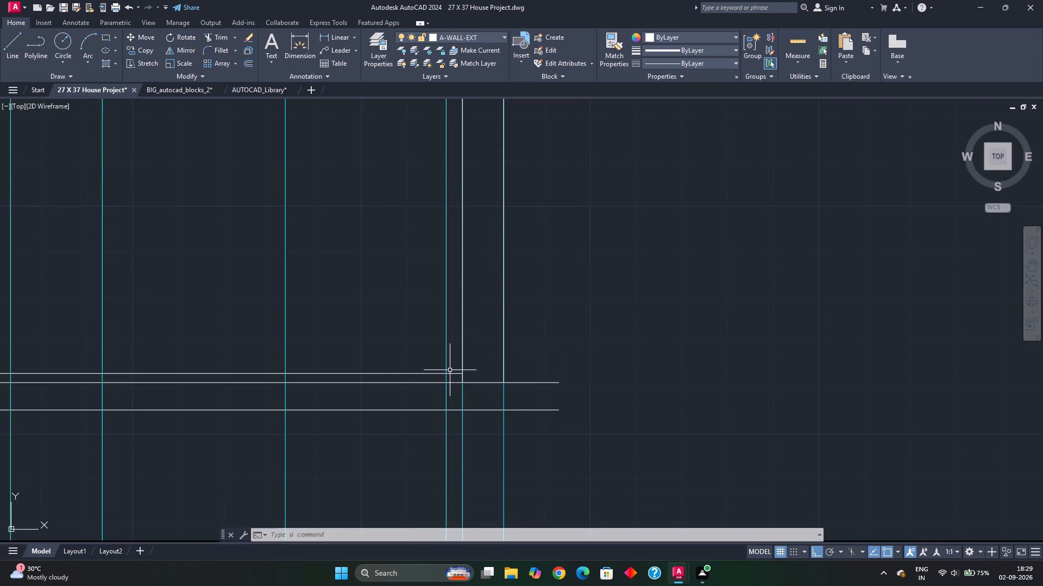
{"action": "scroll", "coordinate": [383, 367], "scroll_direction": "down", "scroll_amount": 2}
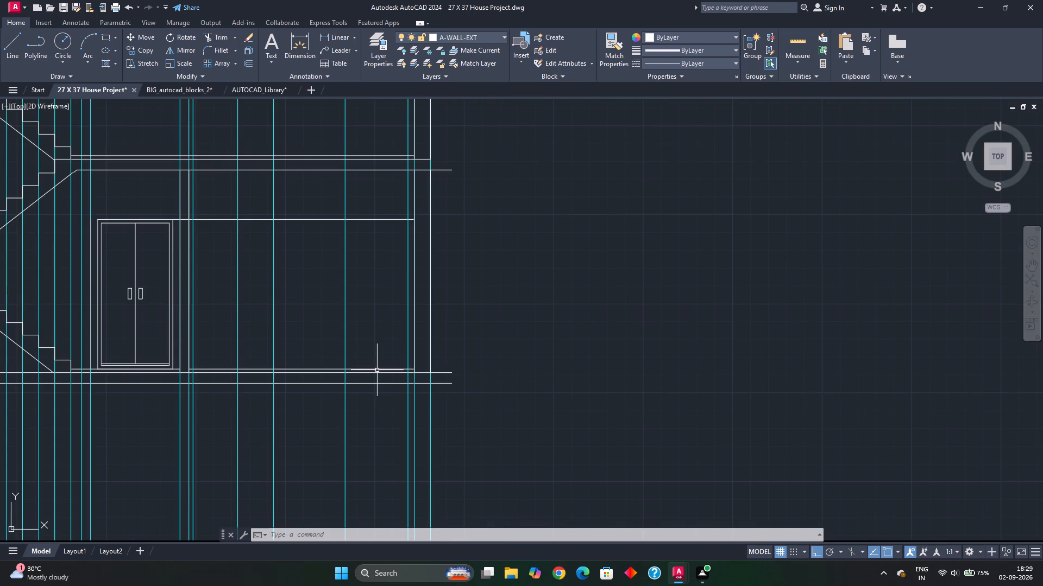
{"action": "left_click", "coordinate": [365, 370]}
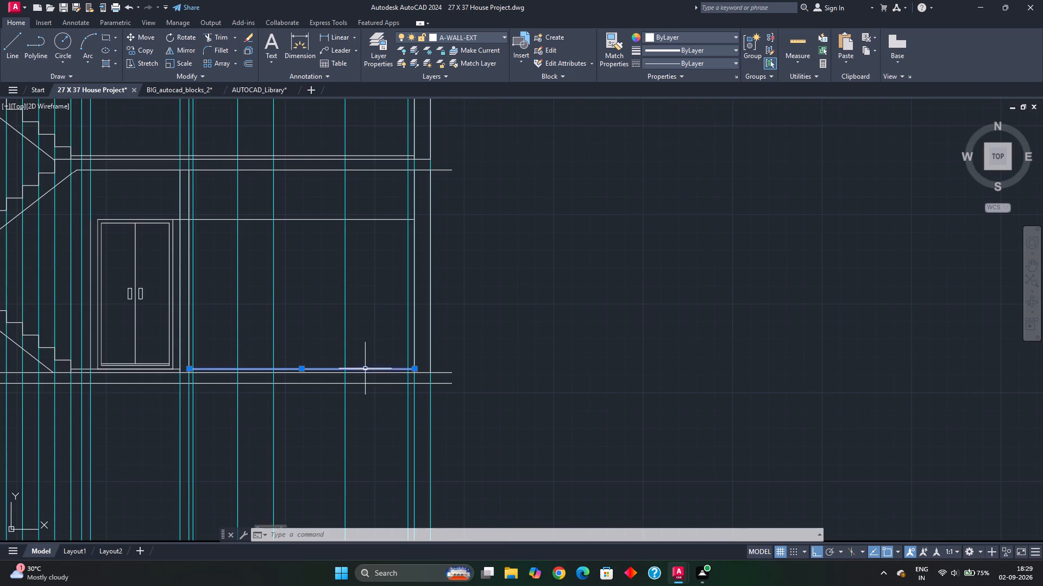
{"action": "key", "text": "o"}
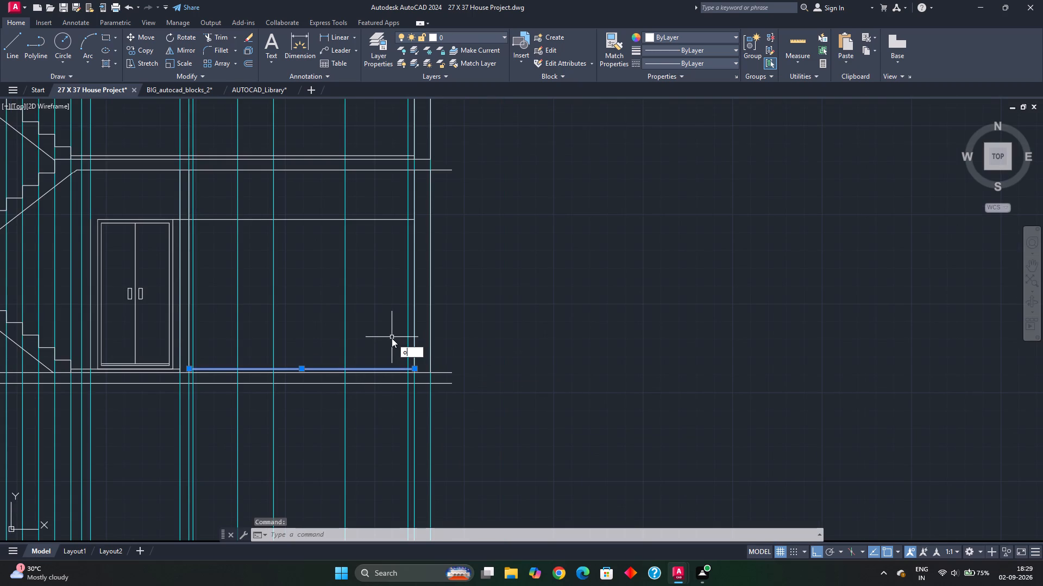
{"action": "key", "text": "Return"}
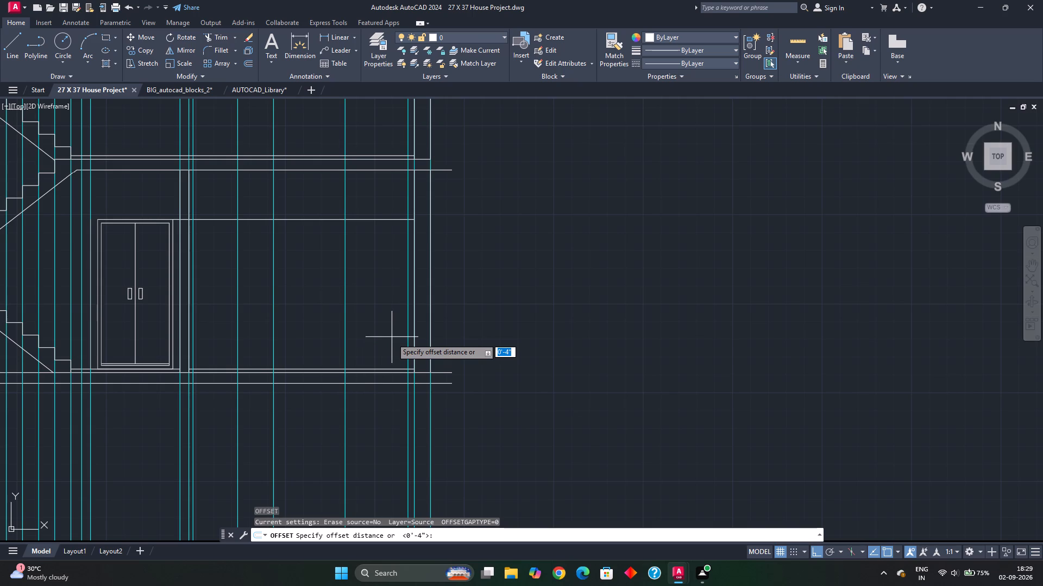
{"action": "key", "text": "4"}
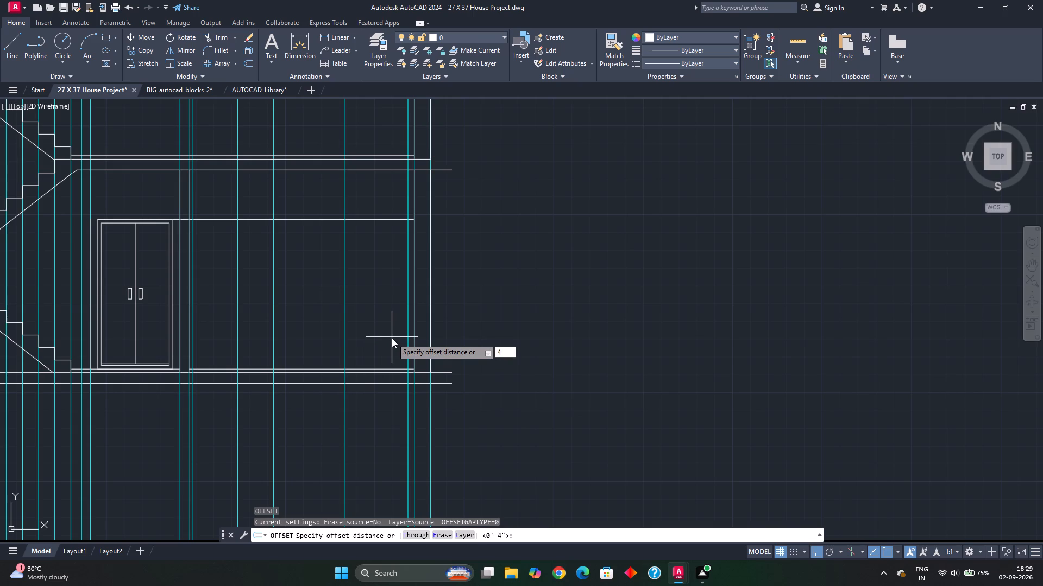
{"action": "key", "text": "apostrophe"}
{"action": "key", "text": "Return"}
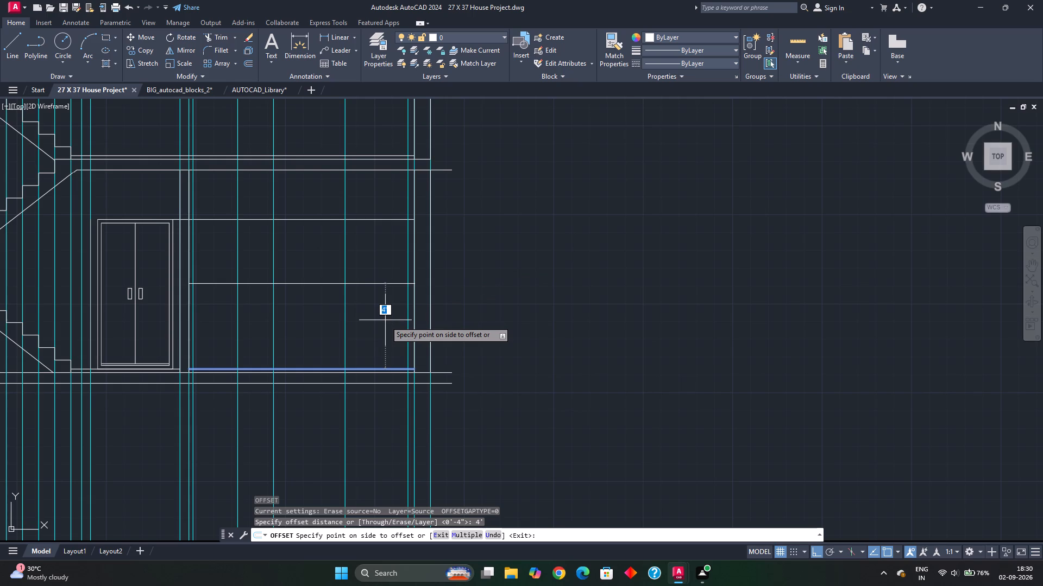
{"action": "left_click", "coordinate": [385, 321]}
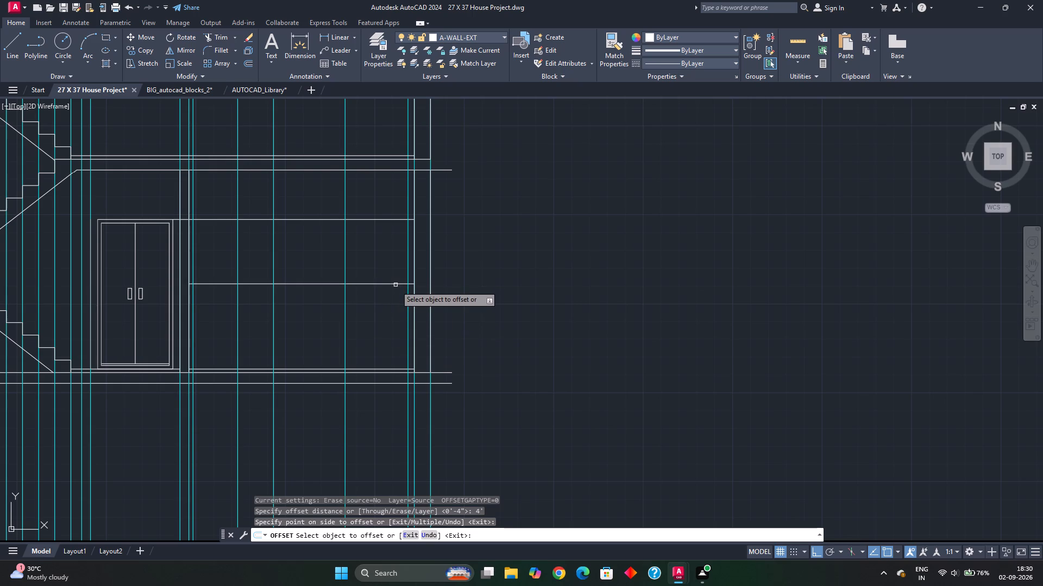
Offset the new horizontal line at 4' above the floor finish by 2' upward and by 2' downward.
{"action": "left_click", "coordinate": [395, 284]}
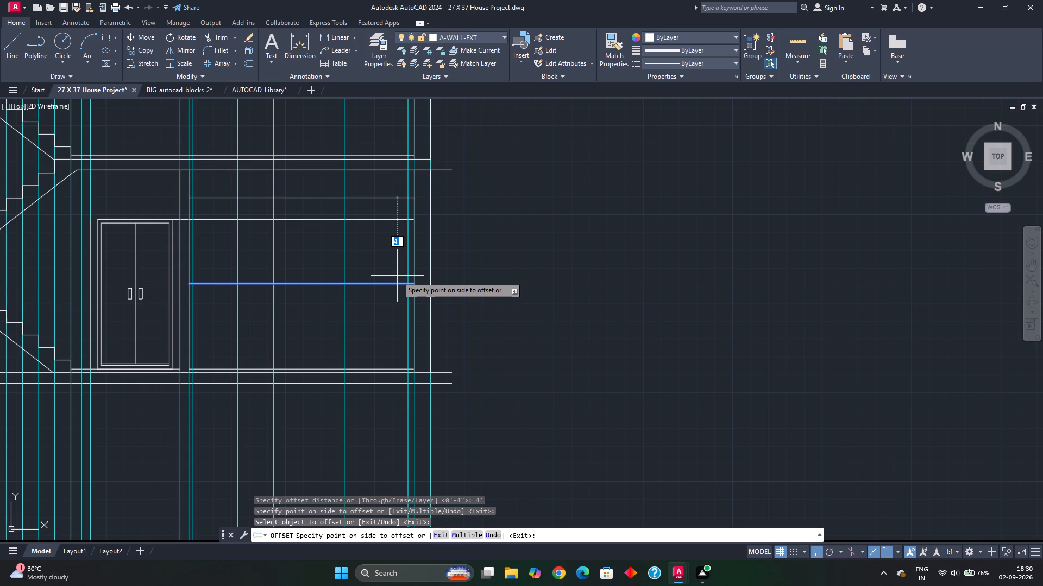
{"action": "key", "text": "2"}
{"action": "key", "text": "apostrophe"}
{"action": "key", "text": "Return"}
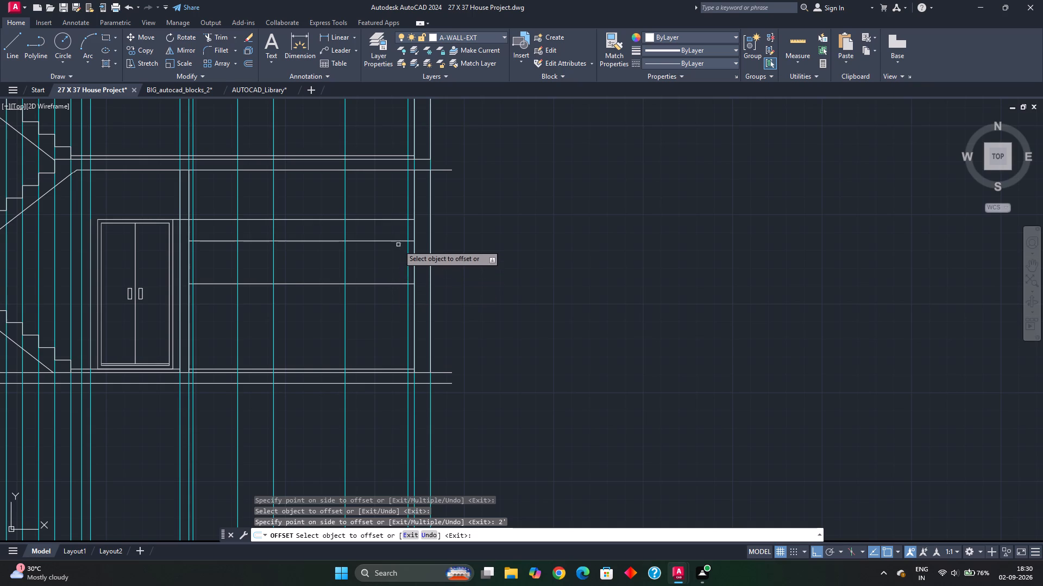
{"action": "left_click", "coordinate": [395, 284]}
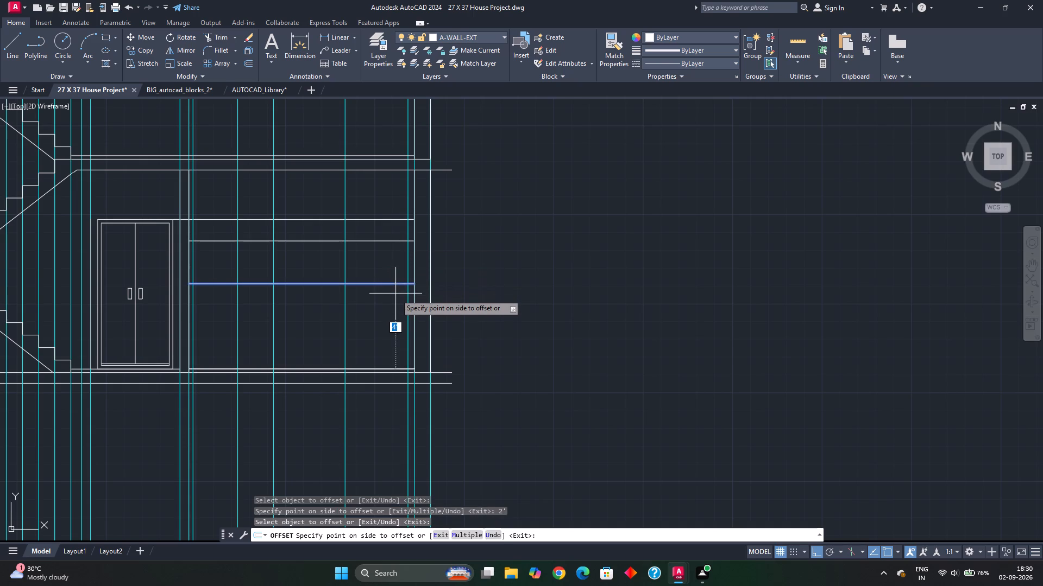
{"action": "type", "text": "2'"}
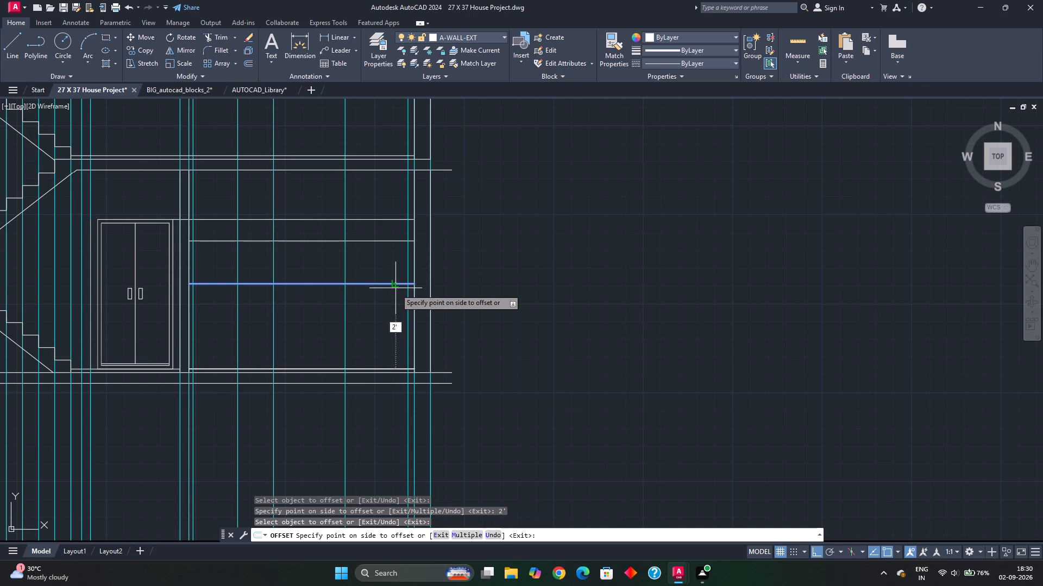
{"action": "key", "text": "Return"}
{"action": "middle_click_drag", "start_coordinate": [390, 273], "coordinate": [389, 259]}
{"action": "key", "text": "Escape"}
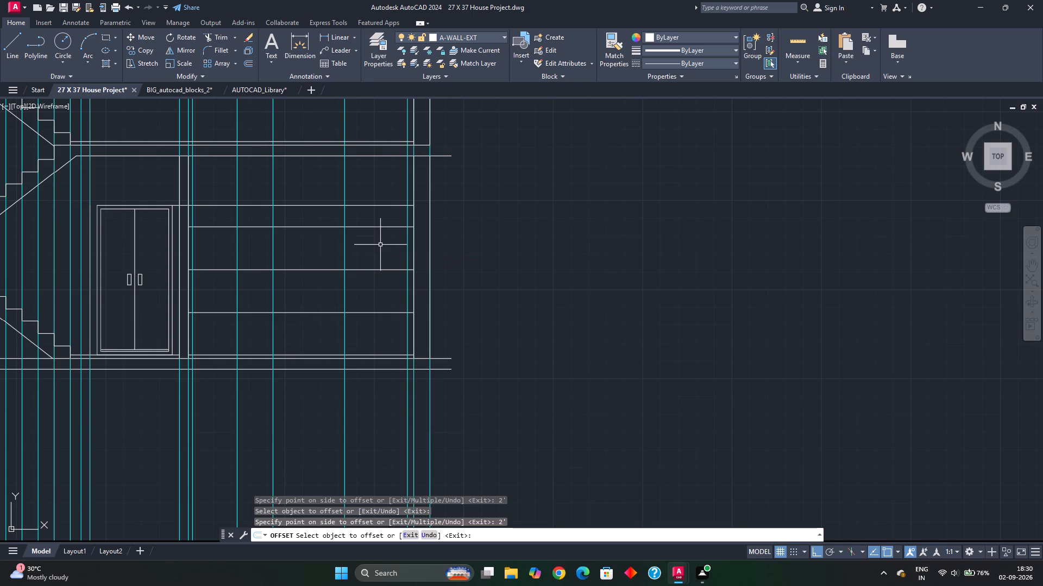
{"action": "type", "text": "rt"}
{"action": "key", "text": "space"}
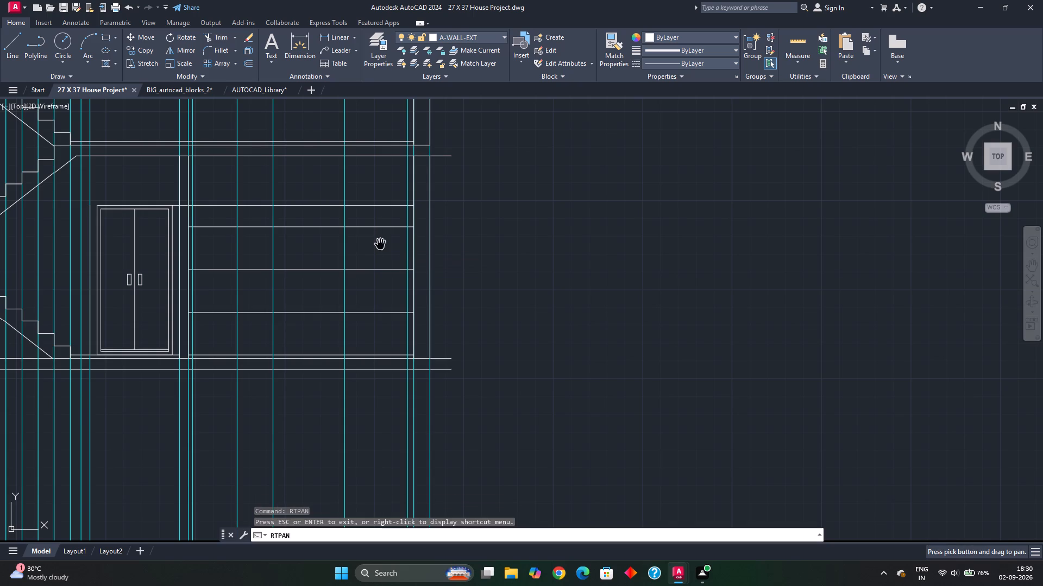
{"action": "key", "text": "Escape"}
Trim the three horizontal offset lines between the A-SECT line beside the interior wall and the one just inside the exterior wall.
{"action": "type", "text": "tr"}
{"action": "key", "text": "space"}
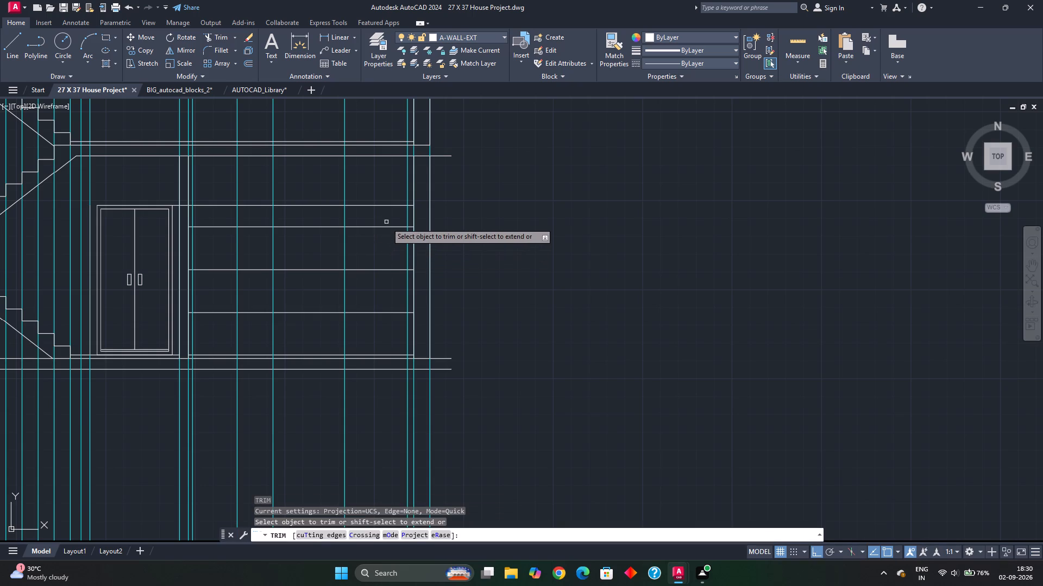
{"action": "left_click", "coordinate": [386, 222]}
{"action": "left_click", "coordinate": [375, 328]}
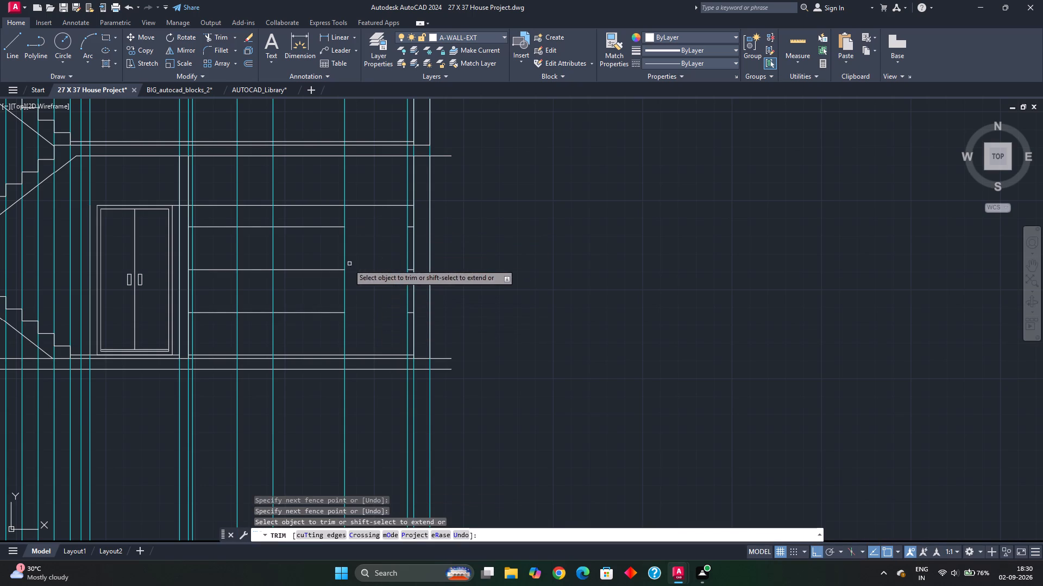
{"action": "left_click_drag", "start_coordinate": [319, 223], "coordinate": [319, 232]}
{"action": "left_click", "coordinate": [300, 327]}
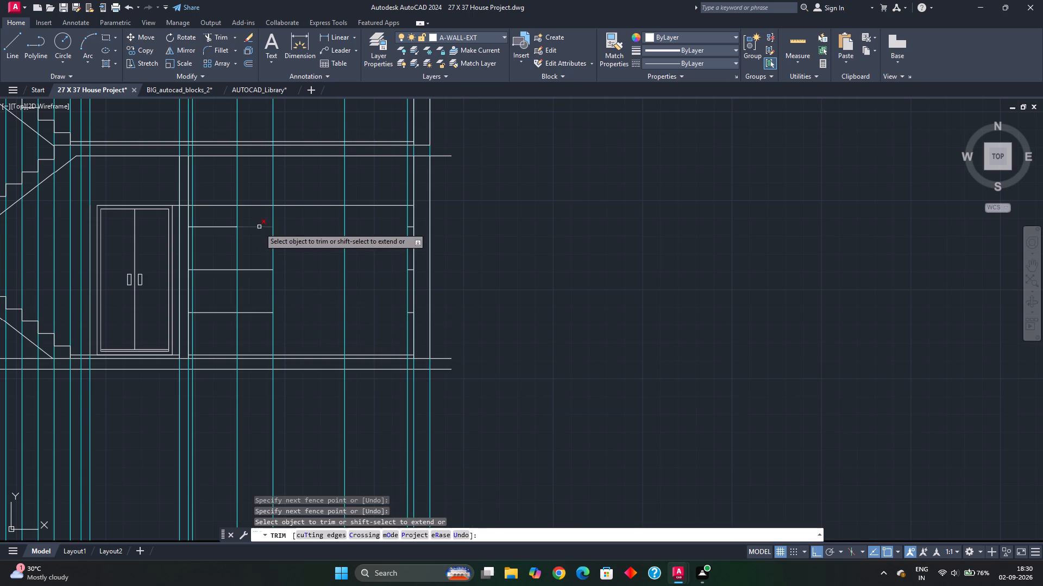
{"action": "left_click_drag", "start_coordinate": [261, 224], "coordinate": [259, 240]}
{"action": "left_click_drag", "start_coordinate": [252, 304], "coordinate": [265, 258]}
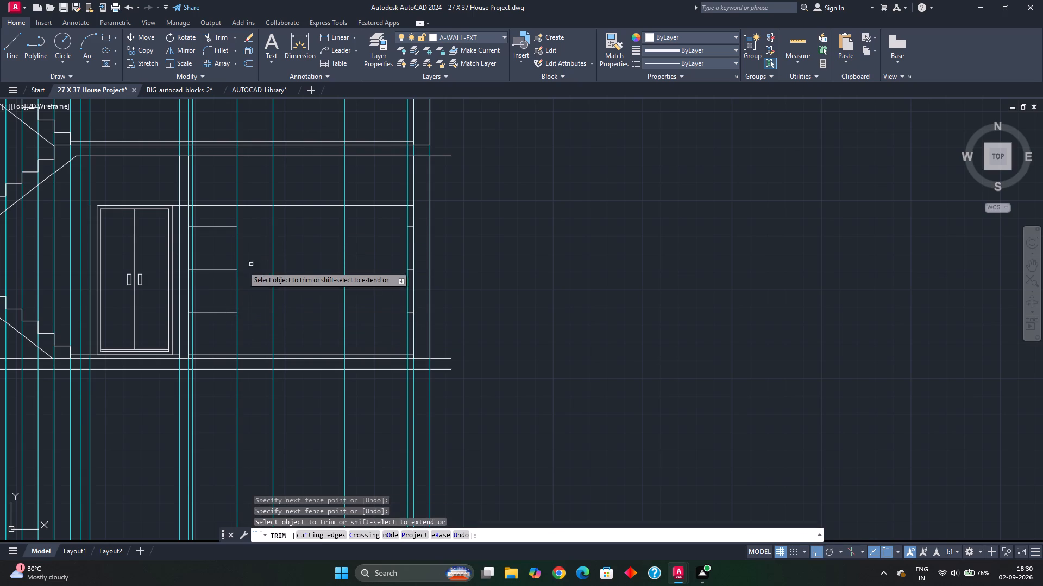
{"action": "left_click_drag", "start_coordinate": [224, 226], "coordinate": [221, 277]}
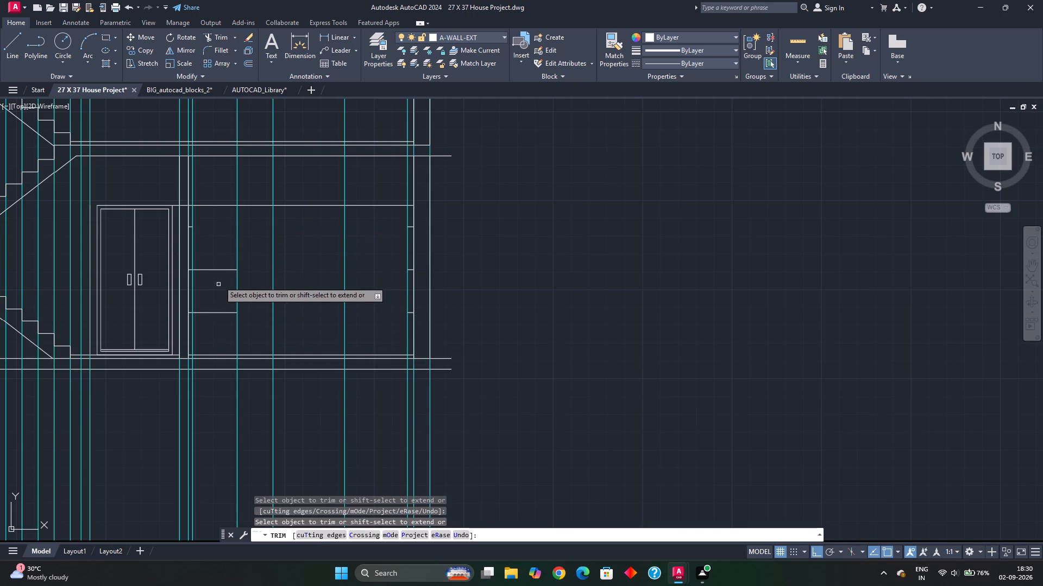
{"action": "left_click_drag", "start_coordinate": [221, 277], "coordinate": [223, 258]}
{"action": "left_click_drag", "start_coordinate": [223, 258], "coordinate": [215, 325]}
Trim away the three short horizontal stubs left beside the ground-floor interior wall.
{"action": "scroll", "coordinate": [200, 316], "scroll_direction": "up", "scroll_amount": 3}
{"action": "middle_click_drag", "start_coordinate": [173, 352], "coordinate": [247, 315]}
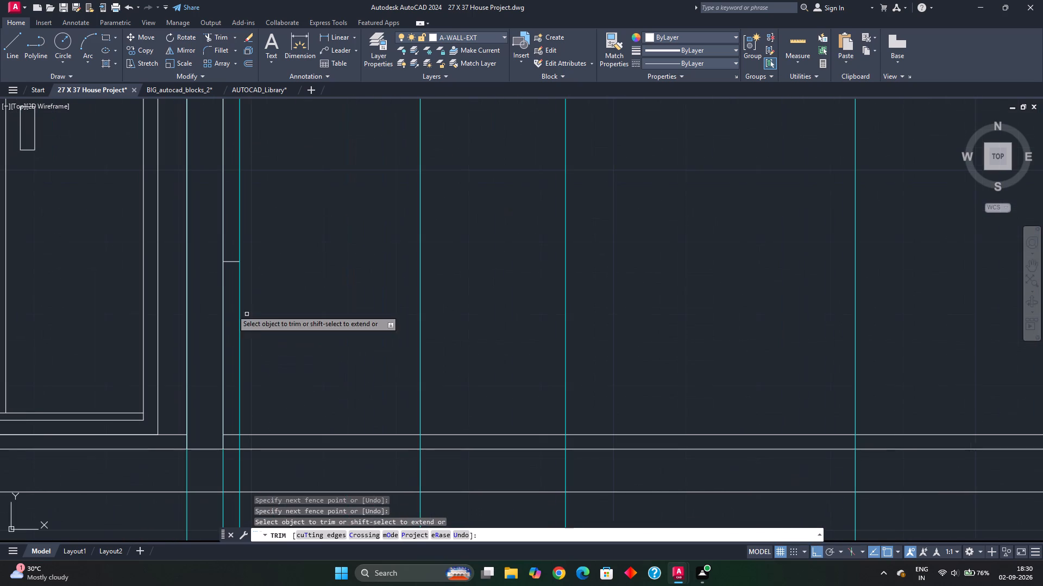
{"action": "left_click", "coordinate": [229, 263]}
{"action": "scroll", "coordinate": [235, 257], "scroll_direction": "down", "scroll_amount": 1}
{"action": "middle_click_drag", "start_coordinate": [252, 251], "coordinate": [289, 378]}
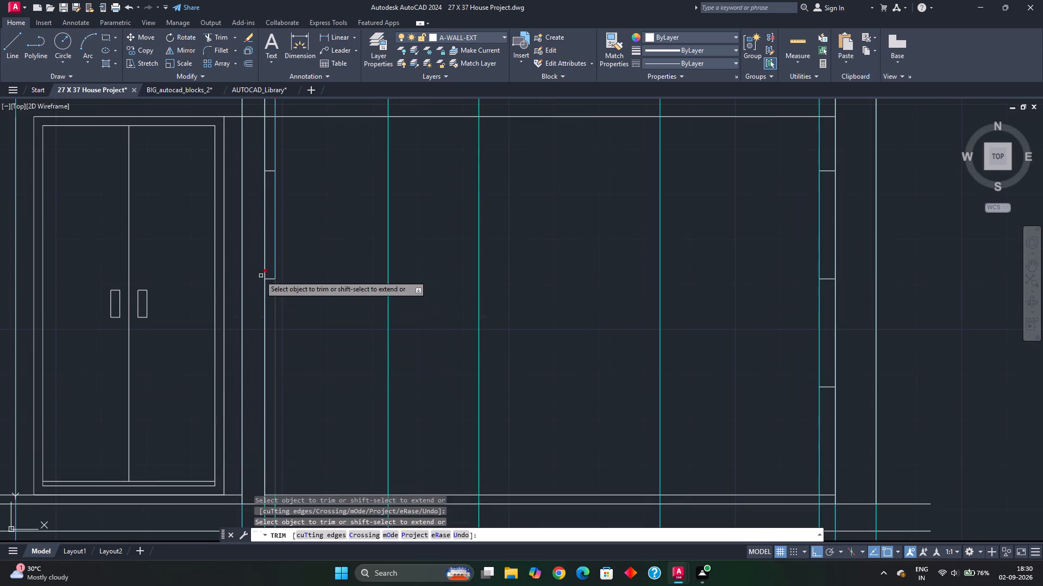
{"action": "left_click", "coordinate": [269, 279]}
{"action": "middle_click_drag", "start_coordinate": [282, 282], "coordinate": [331, 371]}
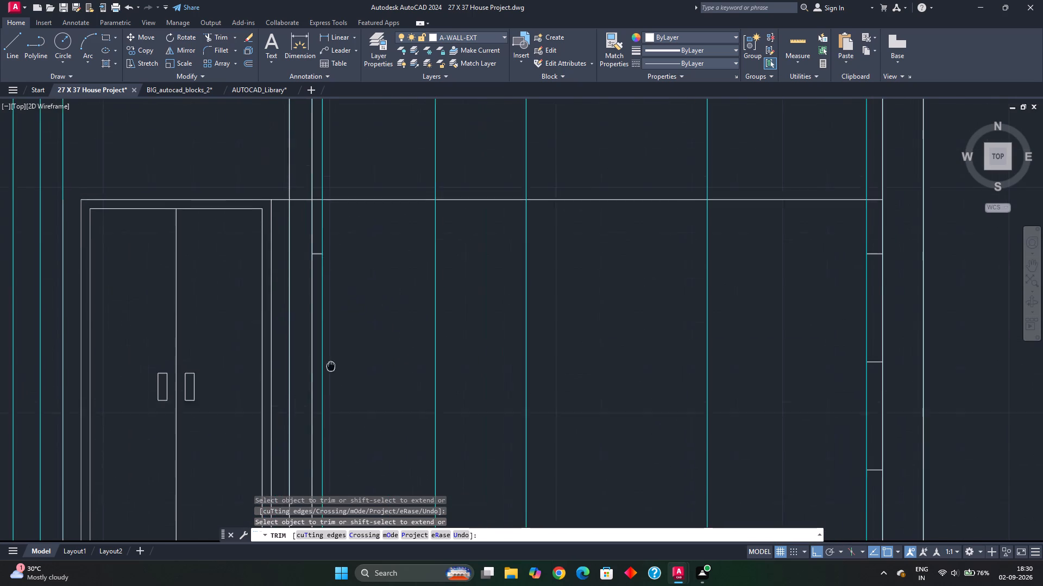
{"action": "middle_click_drag", "start_coordinate": [331, 371], "coordinate": [332, 374]}
{"action": "left_click", "coordinate": [320, 265]}
{"action": "scroll", "coordinate": [347, 287], "scroll_direction": "down", "scroll_amount": 2}
{"action": "middle_click_drag", "start_coordinate": [405, 319], "coordinate": [353, 277]}
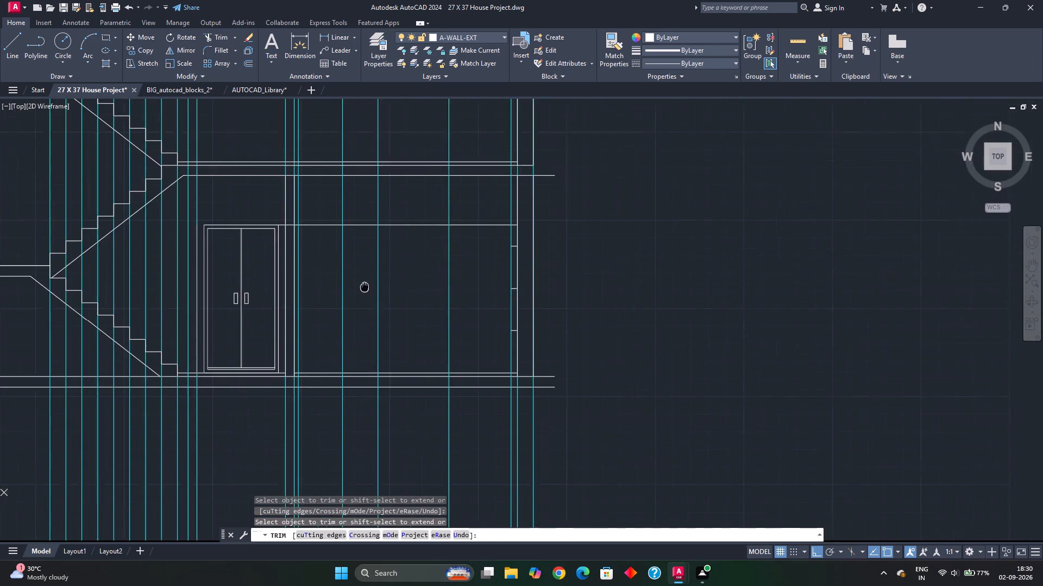
Draw a vertical line joining the room-side ends of the upper and lower short lines on the far exterior wall.
{"action": "middle_click_drag", "start_coordinate": [353, 277], "coordinate": [341, 268]}
{"action": "scroll", "coordinate": [473, 275], "scroll_direction": "up", "scroll_amount": 1}
{"action": "middle_click_drag", "start_coordinate": [473, 275], "coordinate": [395, 272]}
{"action": "key", "text": "Escape"}
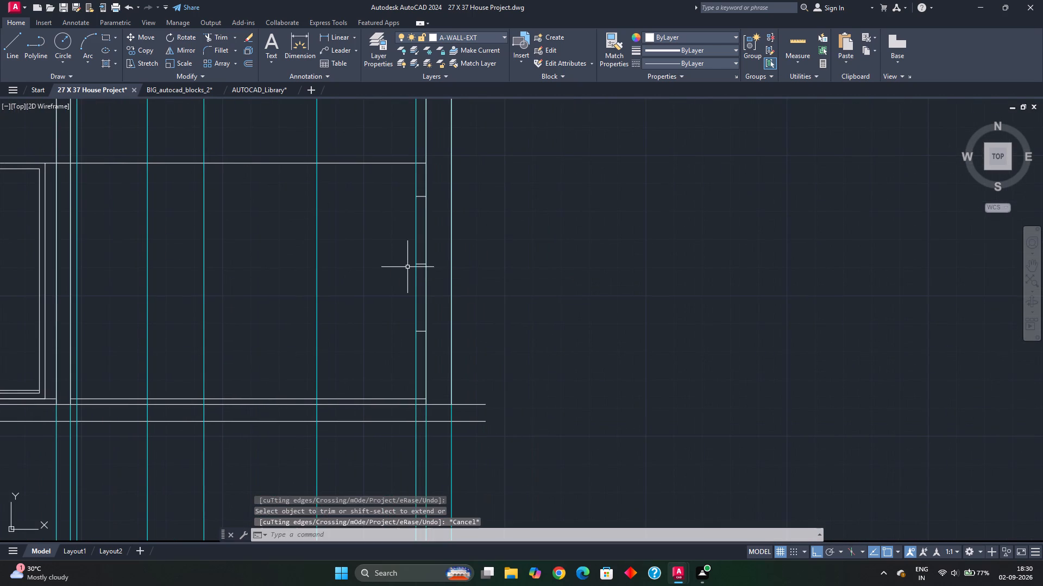
{"action": "key", "text": "l"}
{"action": "key", "text": "Return"}
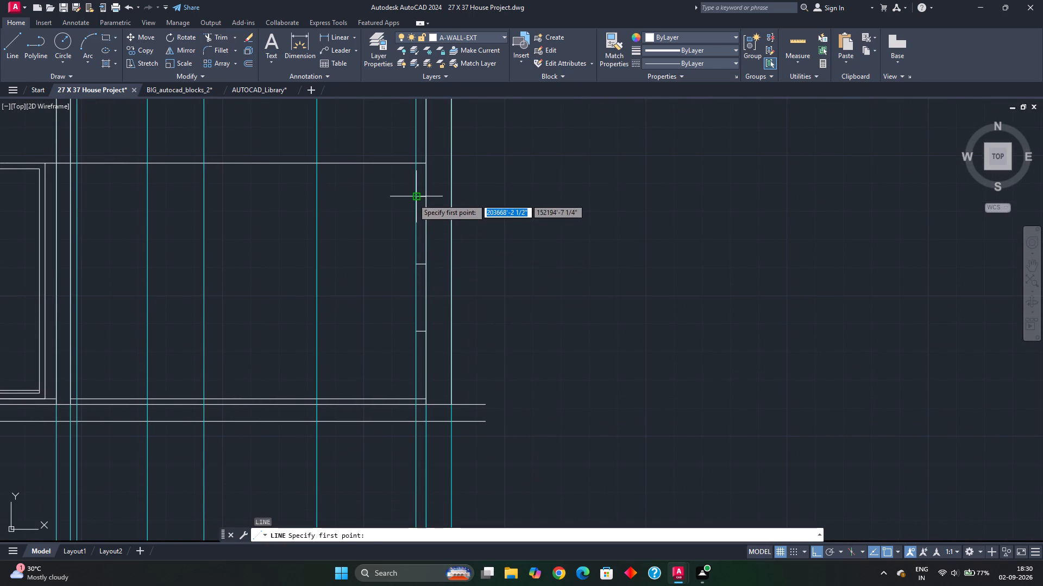
{"action": "left_click", "coordinate": [413, 199]}
{"action": "left_click", "coordinate": [415, 332]}
{"action": "key", "text": "Escape"}
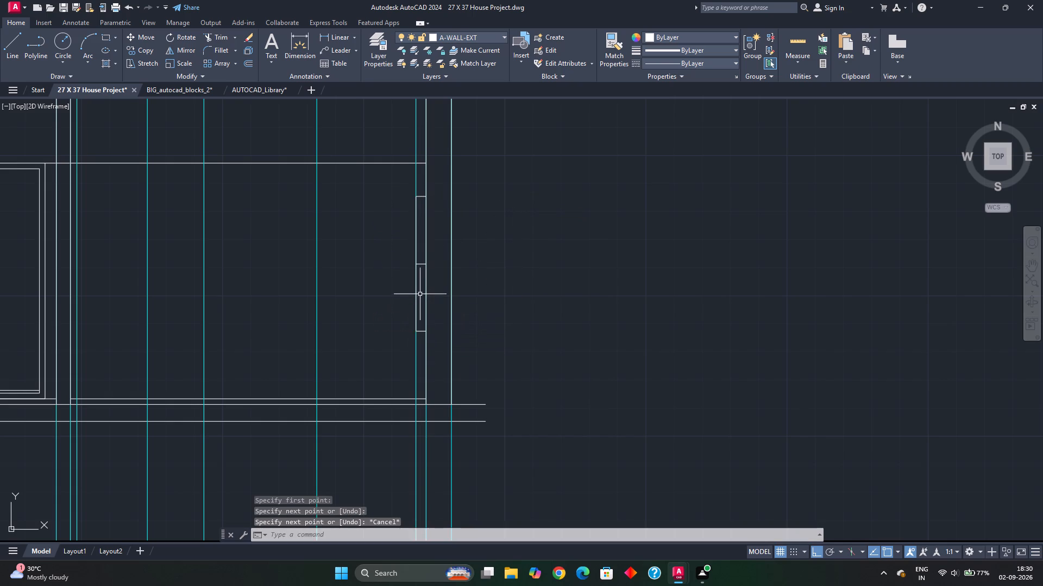
Erase the middle short horizontal line inside the new narrow rectangle on the exterior wall.
{"action": "left_click", "coordinate": [420, 265]}
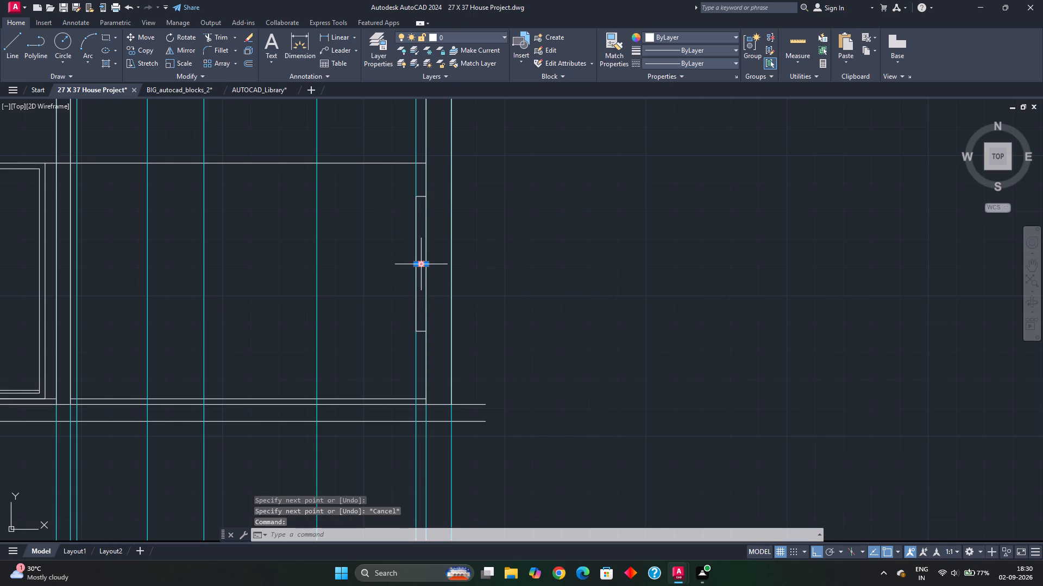
{"action": "key", "text": "BackSpace"}
{"action": "key", "text": "Delete"}
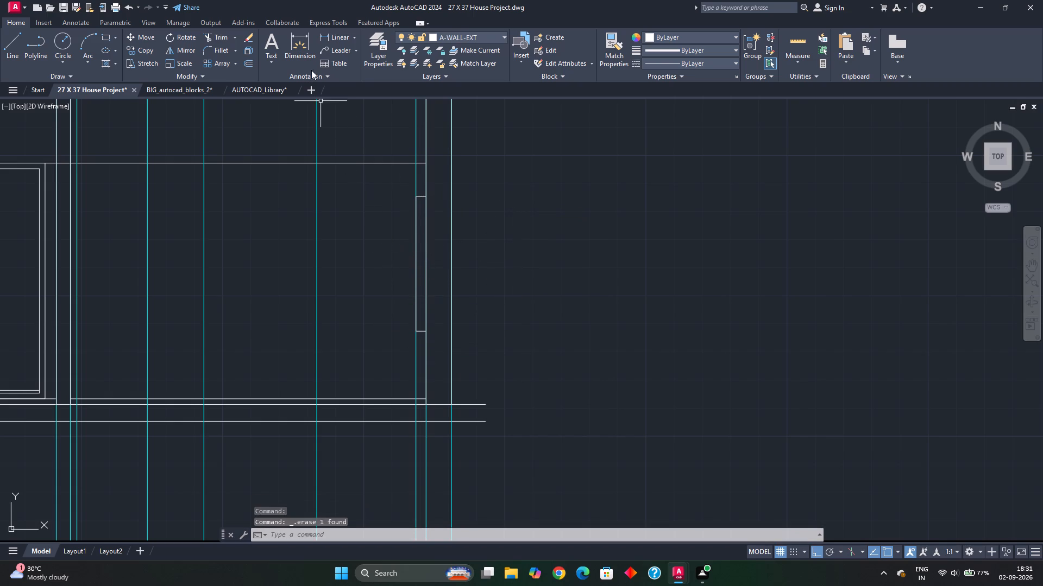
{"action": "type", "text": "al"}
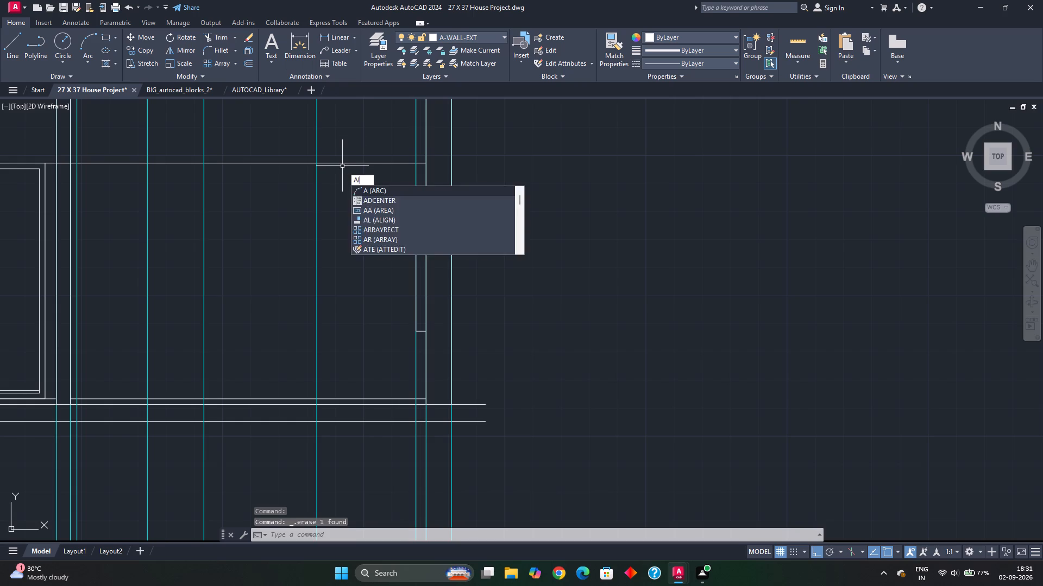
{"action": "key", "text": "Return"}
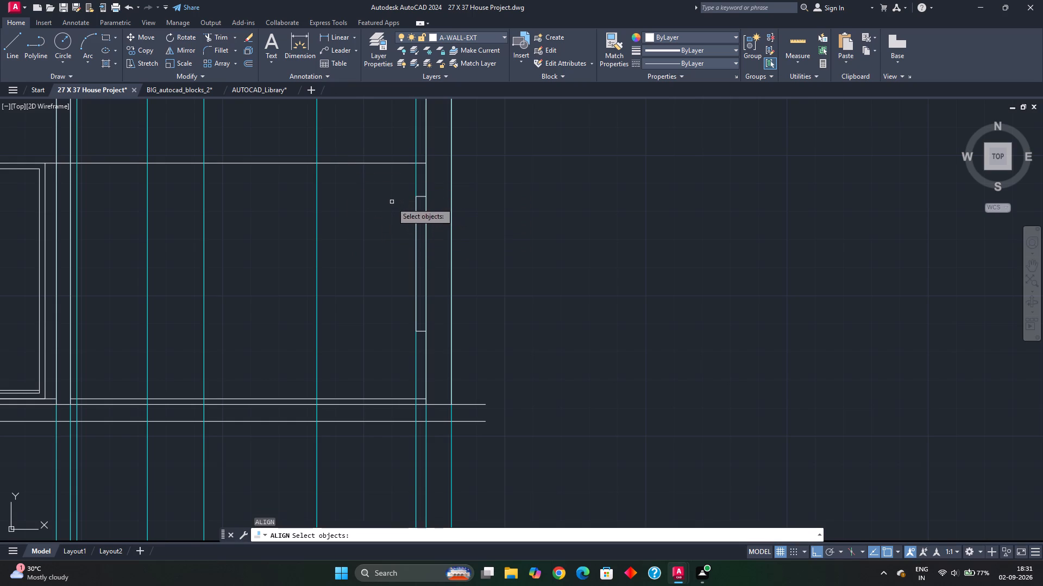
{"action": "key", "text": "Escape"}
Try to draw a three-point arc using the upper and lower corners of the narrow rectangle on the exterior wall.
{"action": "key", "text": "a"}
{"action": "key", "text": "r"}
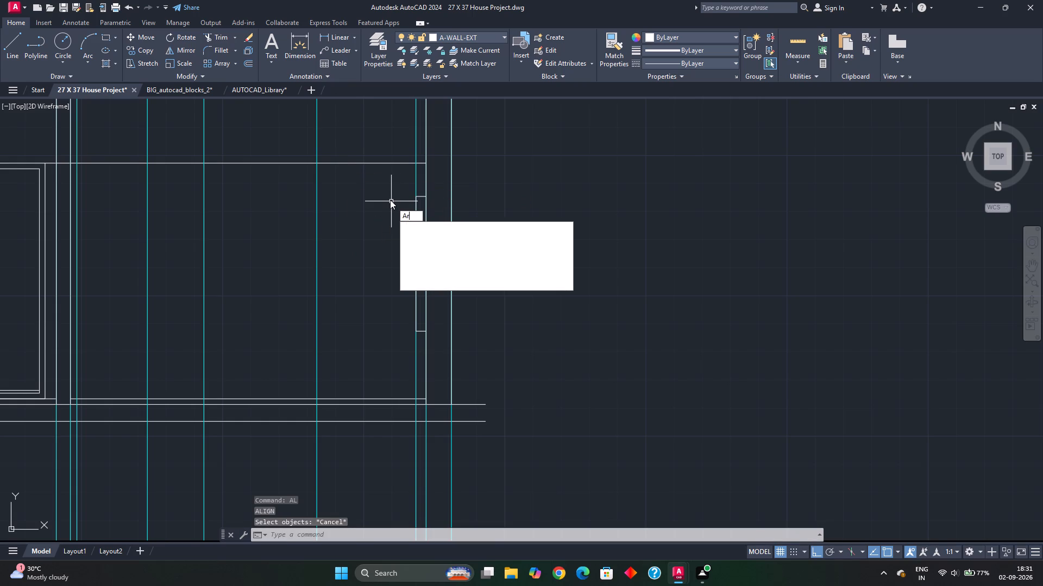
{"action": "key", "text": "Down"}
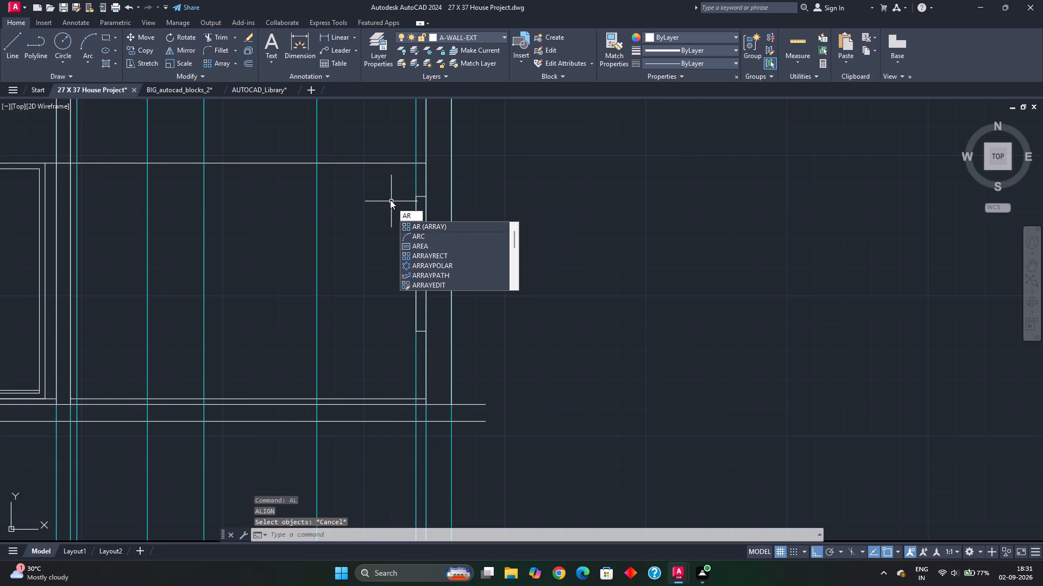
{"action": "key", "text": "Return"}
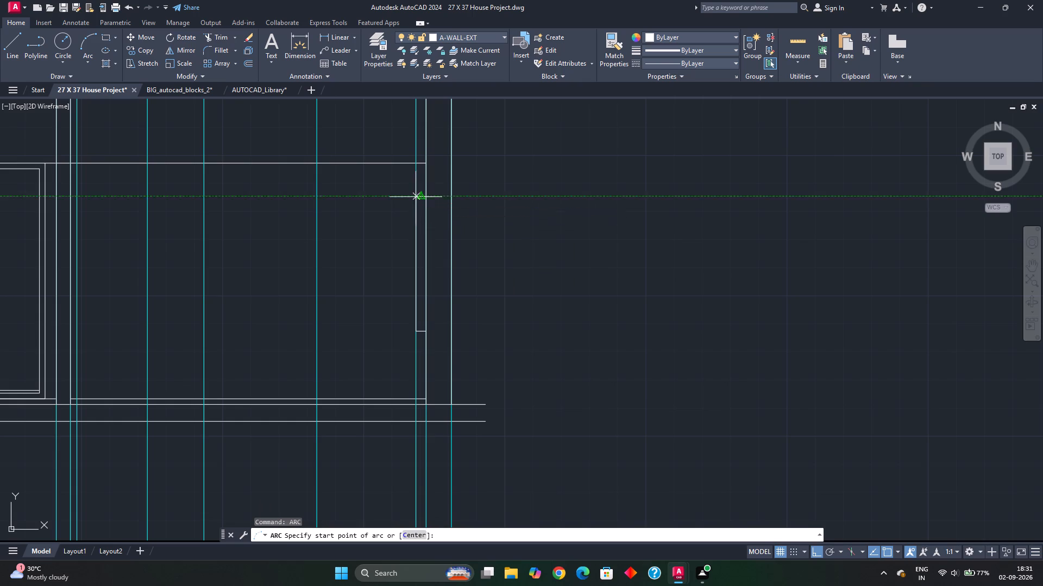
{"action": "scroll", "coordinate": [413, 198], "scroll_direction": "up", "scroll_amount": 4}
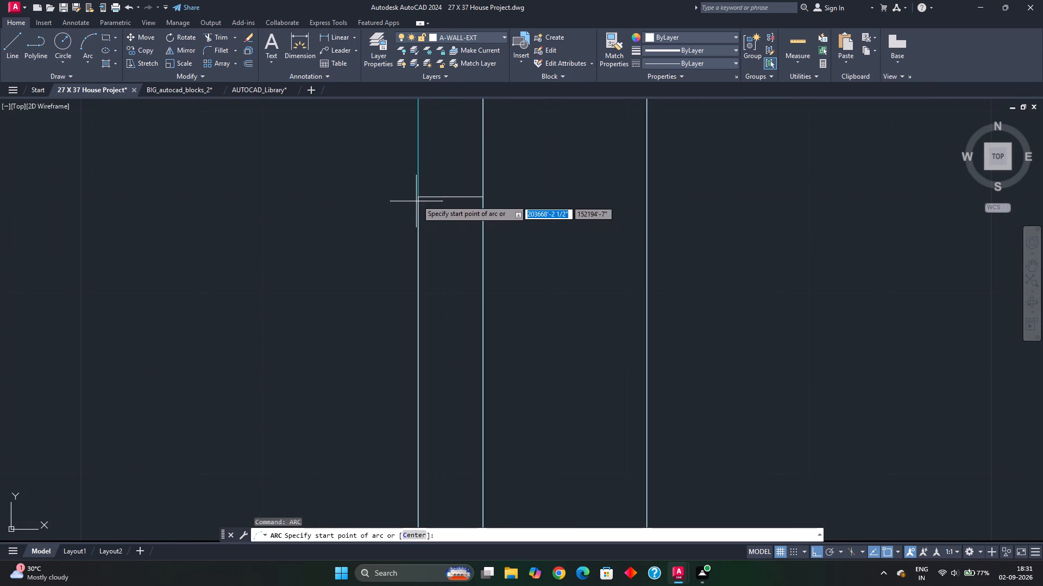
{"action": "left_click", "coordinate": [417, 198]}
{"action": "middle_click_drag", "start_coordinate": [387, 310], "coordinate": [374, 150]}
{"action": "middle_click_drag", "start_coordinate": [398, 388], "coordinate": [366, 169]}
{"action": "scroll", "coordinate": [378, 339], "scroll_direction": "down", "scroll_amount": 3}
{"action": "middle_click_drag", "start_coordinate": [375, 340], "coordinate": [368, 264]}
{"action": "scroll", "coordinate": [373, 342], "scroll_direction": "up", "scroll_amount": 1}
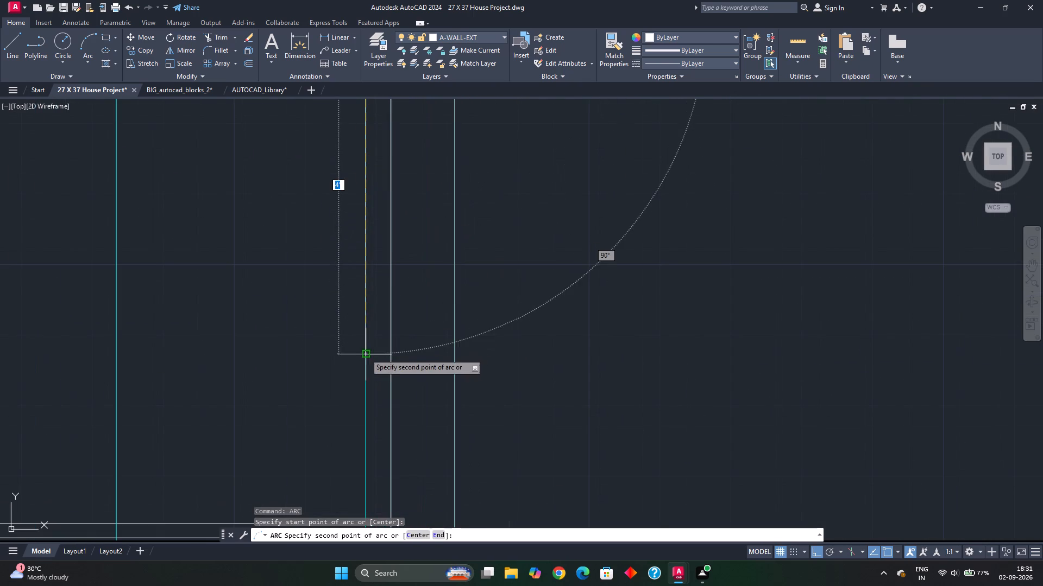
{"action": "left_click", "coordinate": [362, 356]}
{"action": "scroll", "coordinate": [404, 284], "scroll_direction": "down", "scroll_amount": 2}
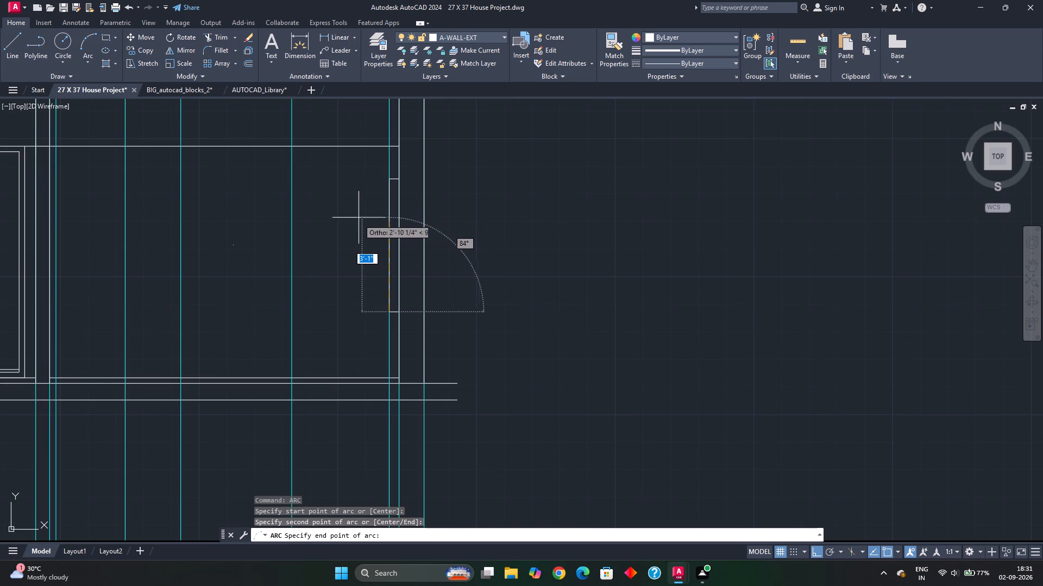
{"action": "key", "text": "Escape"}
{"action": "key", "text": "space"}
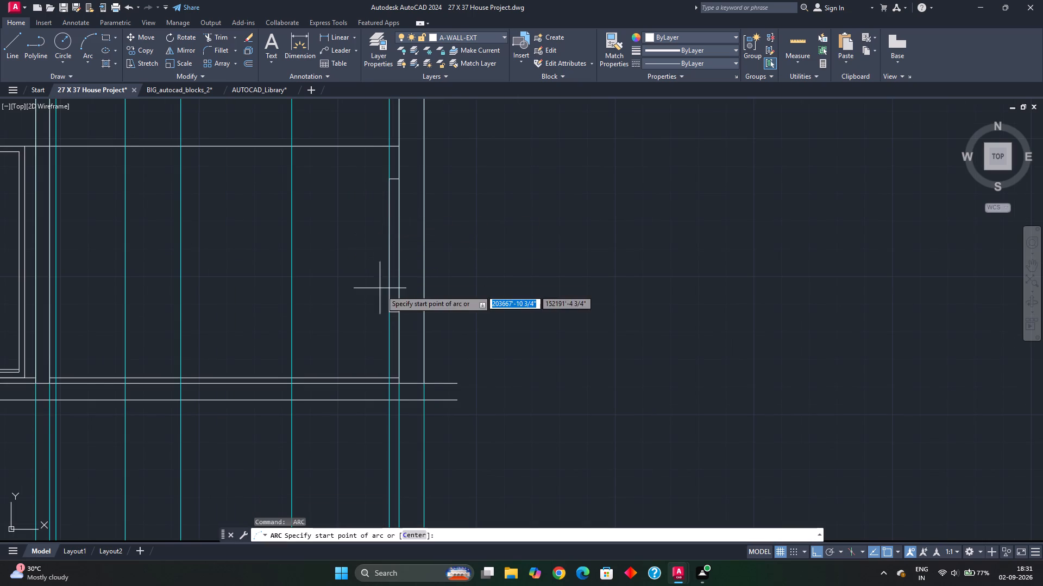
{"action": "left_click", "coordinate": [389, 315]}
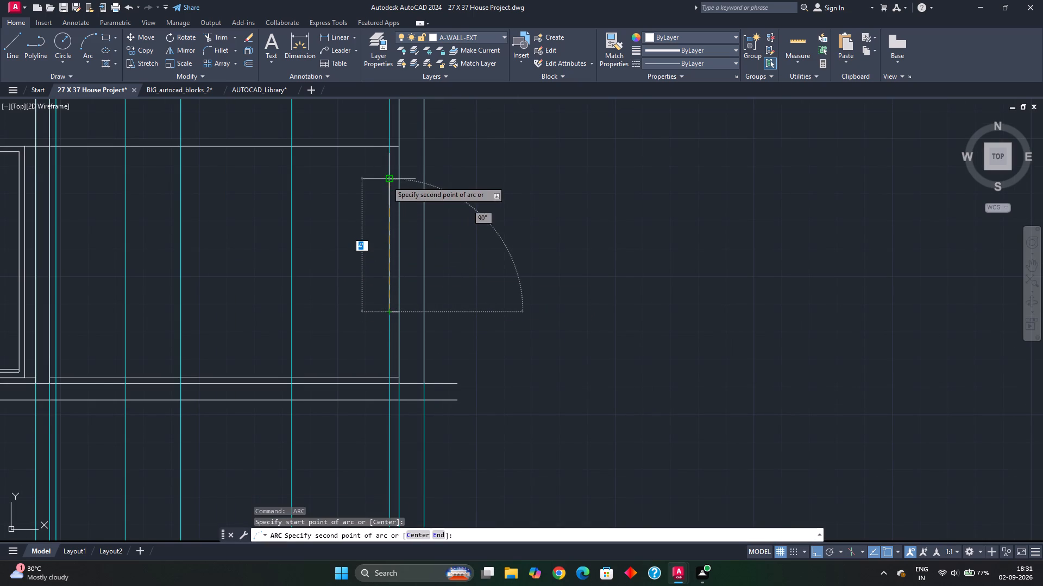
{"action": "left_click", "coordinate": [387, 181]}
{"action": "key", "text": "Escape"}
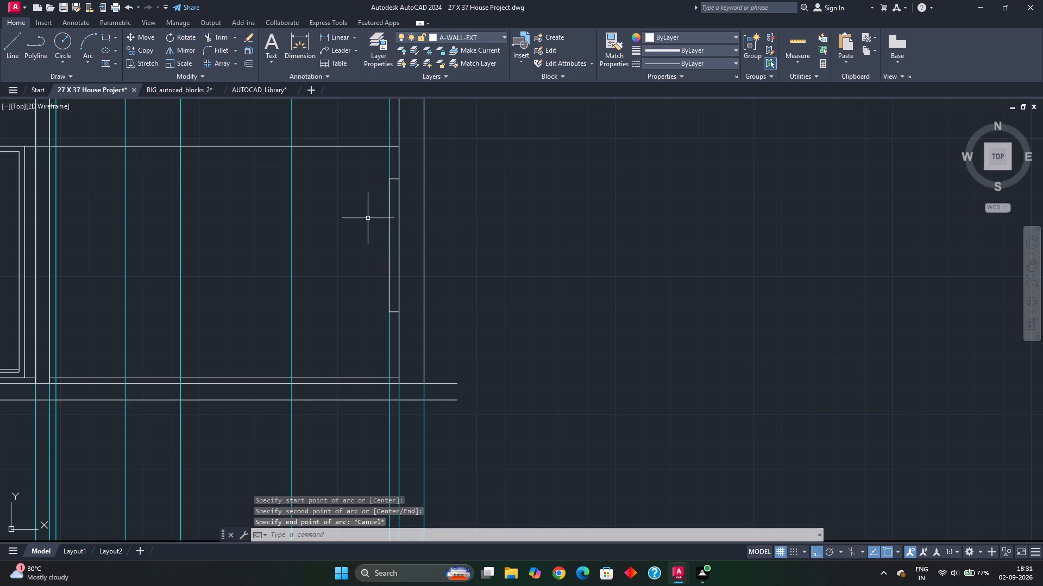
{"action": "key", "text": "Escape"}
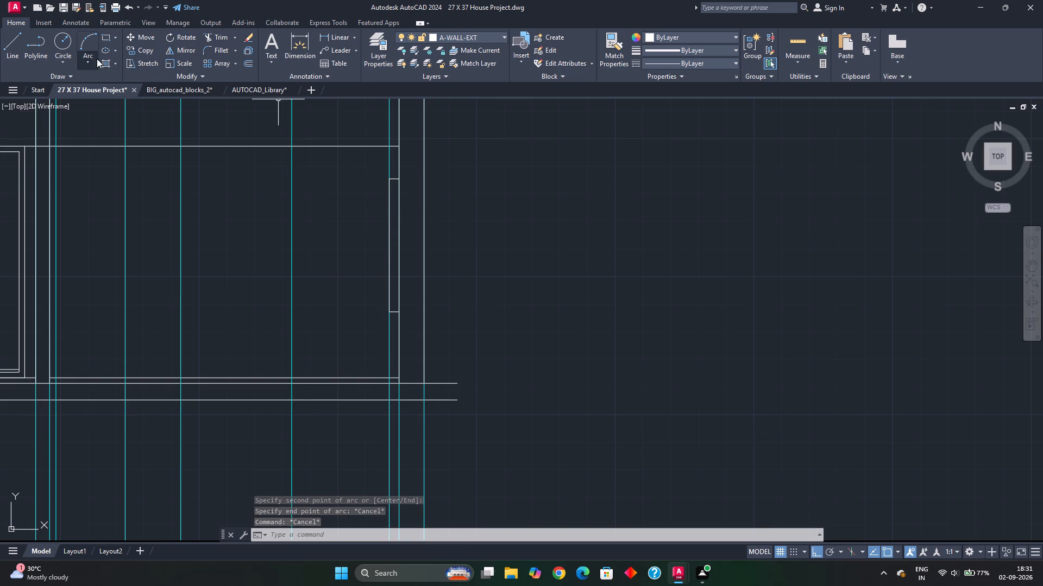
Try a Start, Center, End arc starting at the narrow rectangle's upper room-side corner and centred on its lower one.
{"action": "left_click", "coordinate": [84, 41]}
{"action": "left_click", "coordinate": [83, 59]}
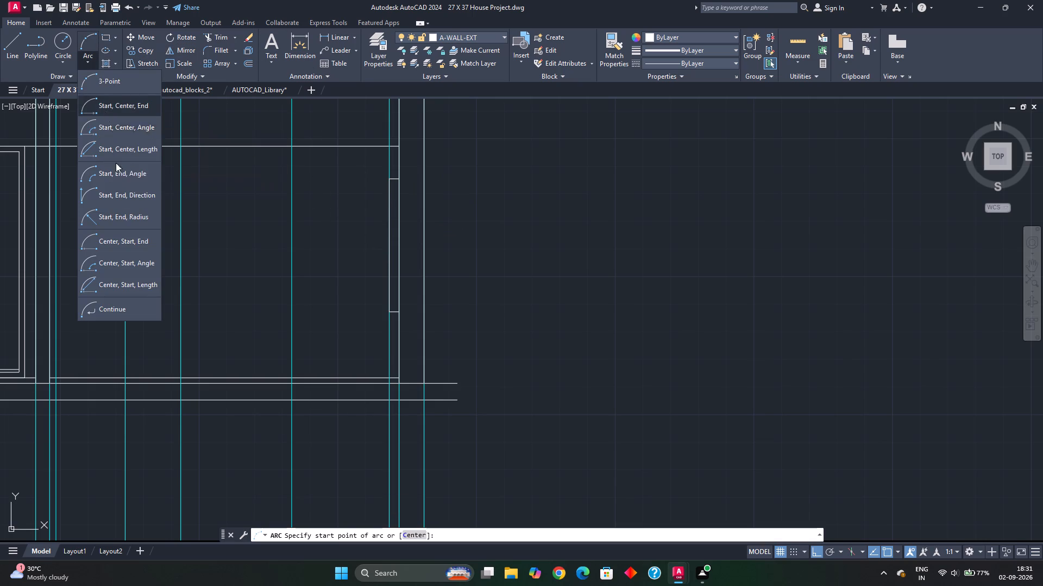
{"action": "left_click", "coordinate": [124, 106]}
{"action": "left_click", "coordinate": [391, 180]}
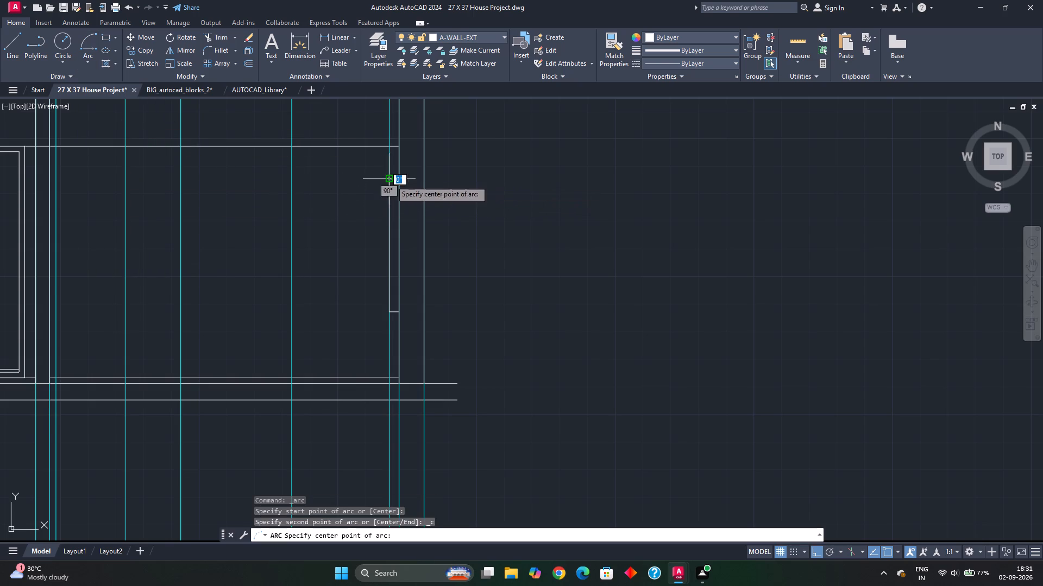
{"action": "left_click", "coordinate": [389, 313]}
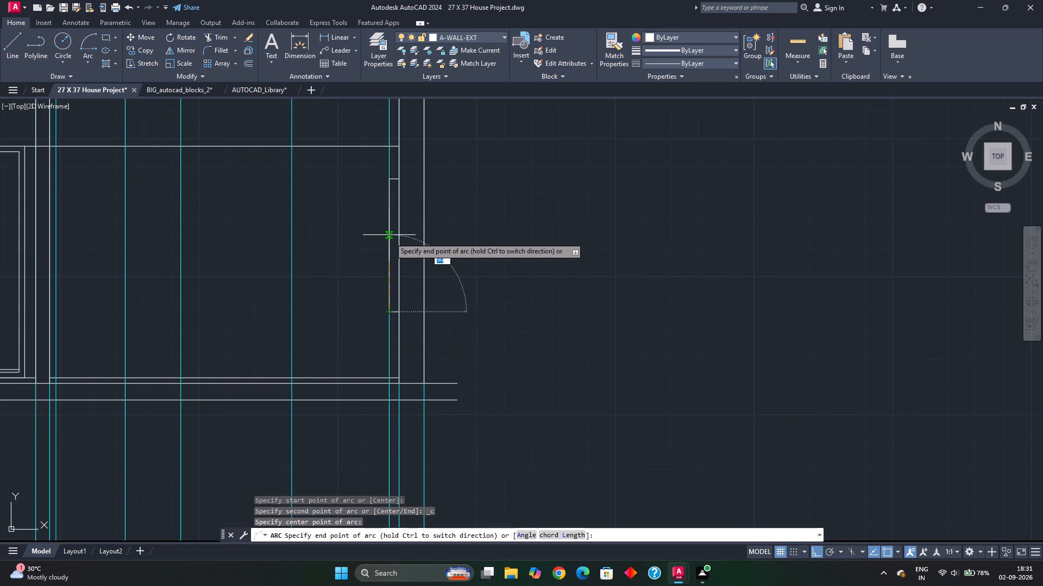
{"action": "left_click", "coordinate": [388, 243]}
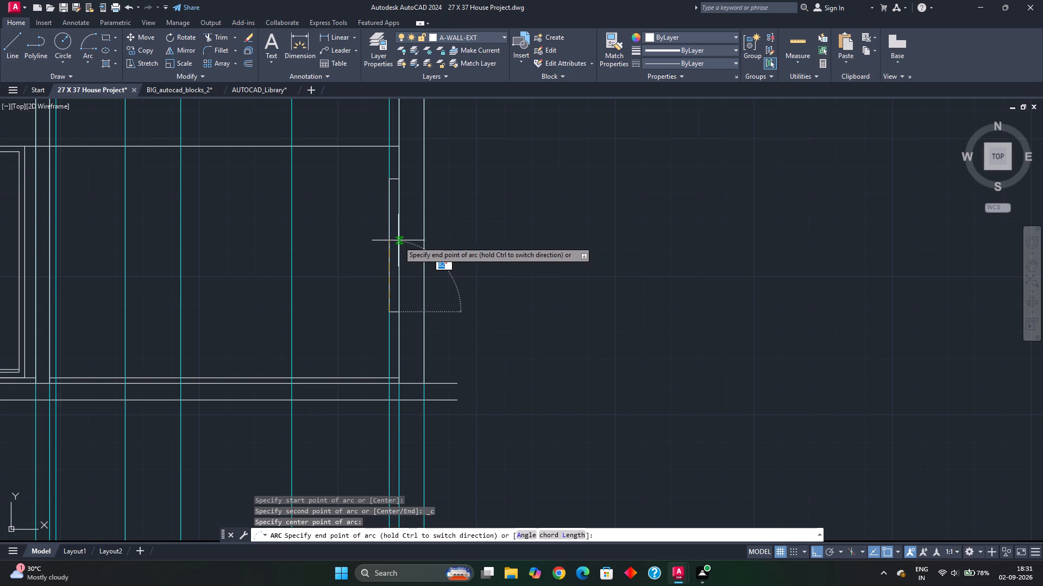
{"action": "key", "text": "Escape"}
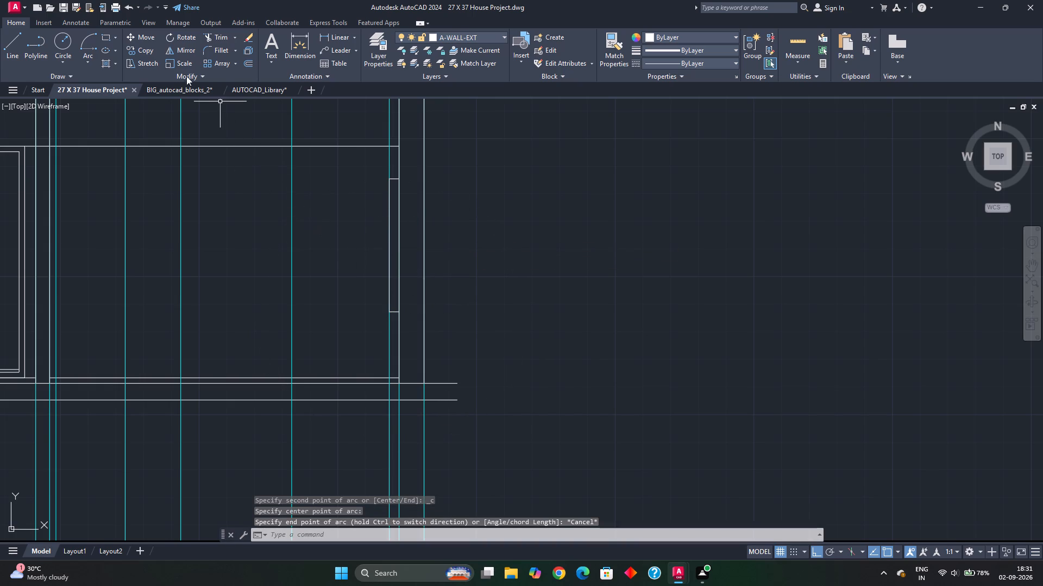
Draw an arc on the room side of the narrow rectangle at the exterior wall using another arc method.
{"action": "left_click", "coordinate": [89, 62]}
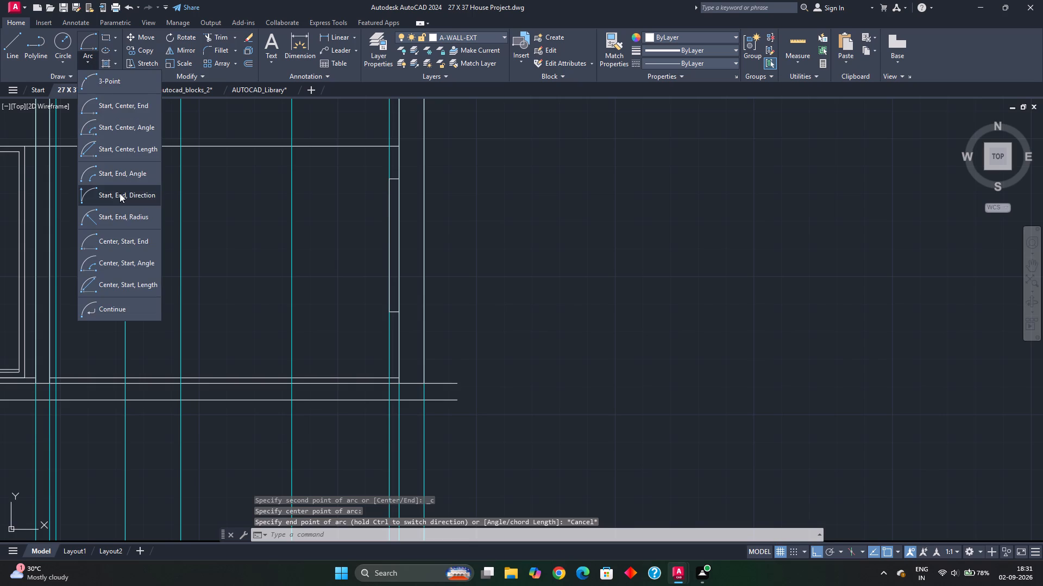
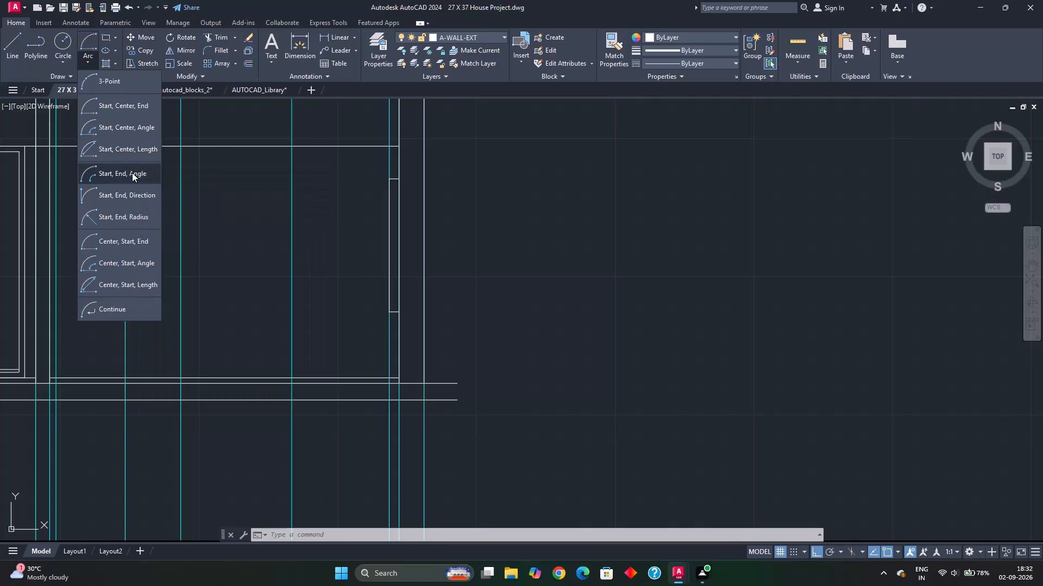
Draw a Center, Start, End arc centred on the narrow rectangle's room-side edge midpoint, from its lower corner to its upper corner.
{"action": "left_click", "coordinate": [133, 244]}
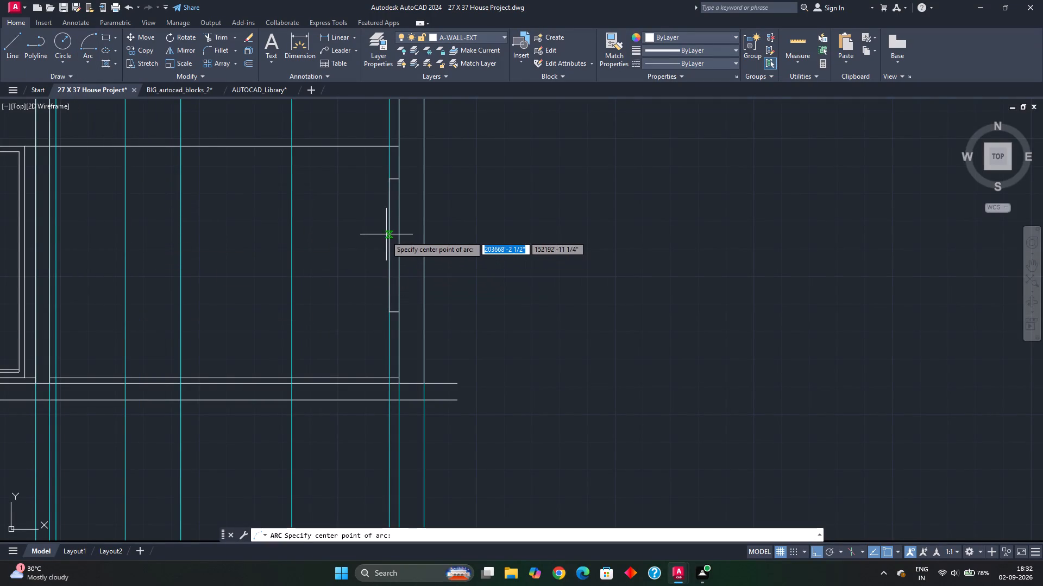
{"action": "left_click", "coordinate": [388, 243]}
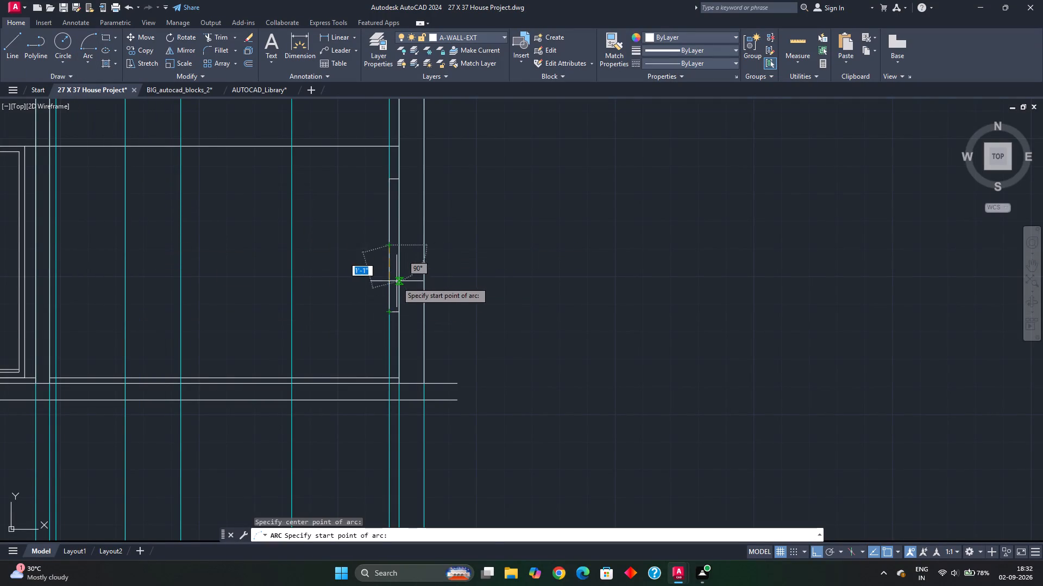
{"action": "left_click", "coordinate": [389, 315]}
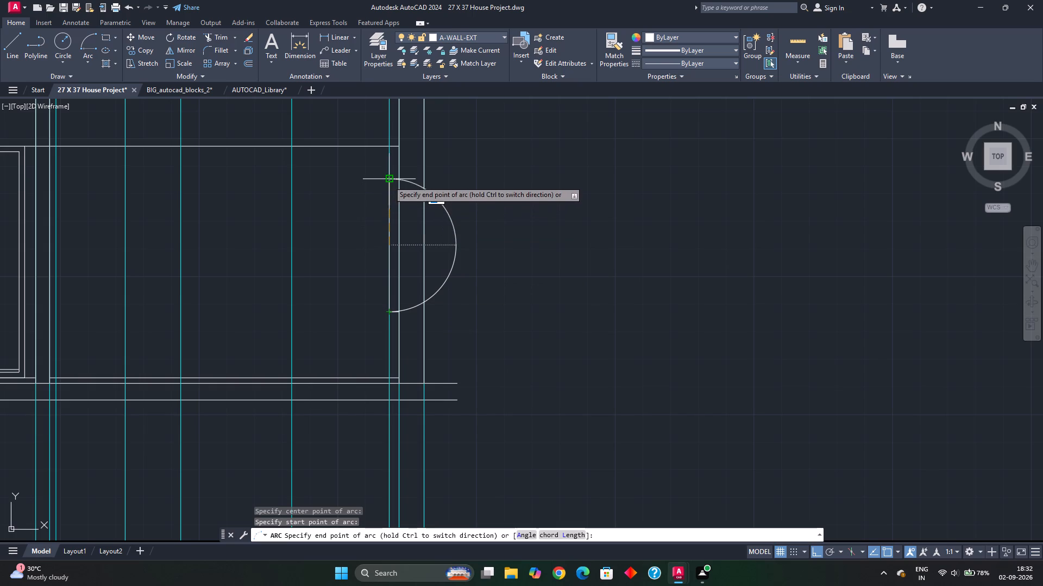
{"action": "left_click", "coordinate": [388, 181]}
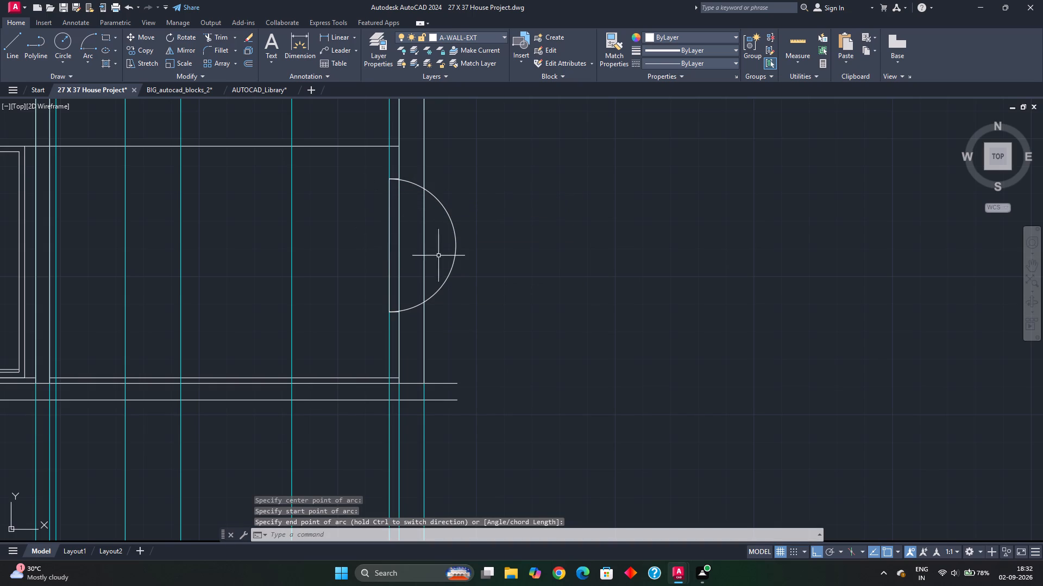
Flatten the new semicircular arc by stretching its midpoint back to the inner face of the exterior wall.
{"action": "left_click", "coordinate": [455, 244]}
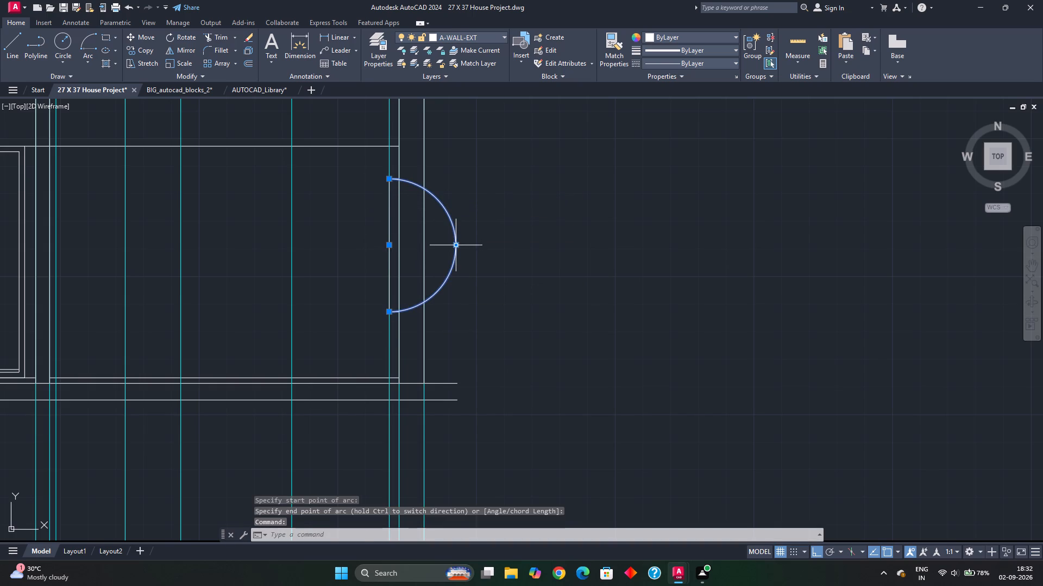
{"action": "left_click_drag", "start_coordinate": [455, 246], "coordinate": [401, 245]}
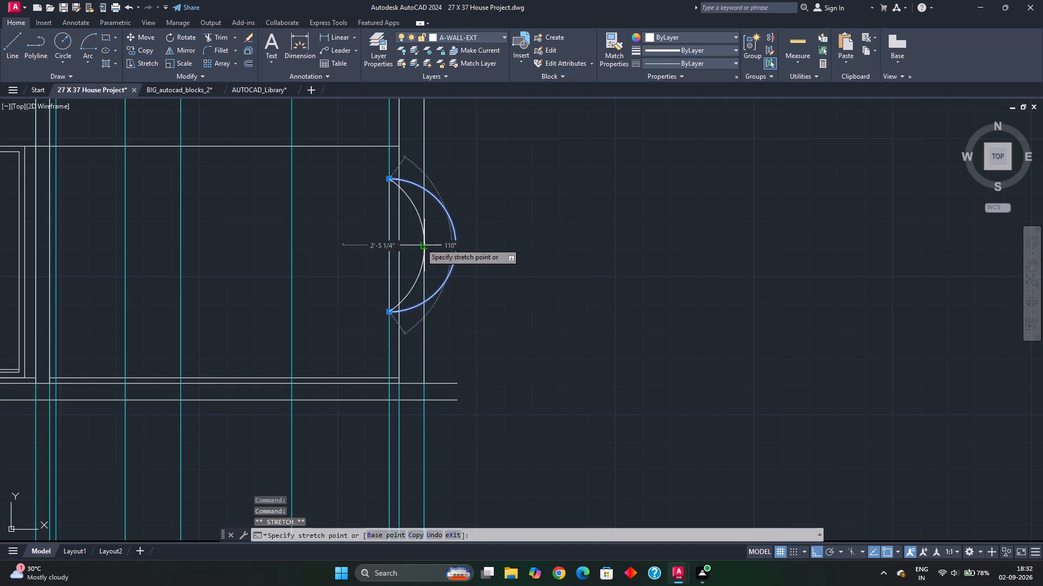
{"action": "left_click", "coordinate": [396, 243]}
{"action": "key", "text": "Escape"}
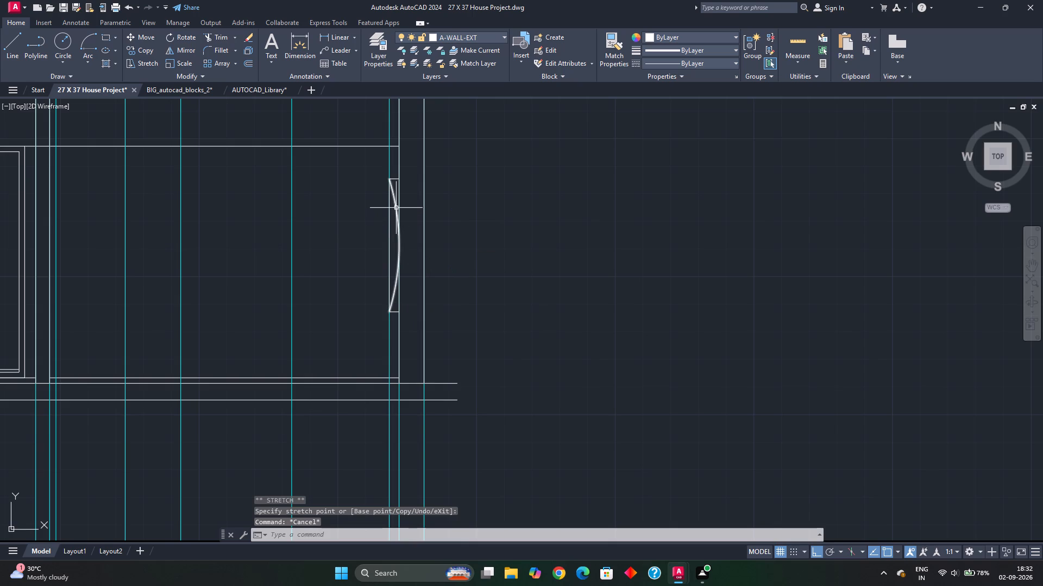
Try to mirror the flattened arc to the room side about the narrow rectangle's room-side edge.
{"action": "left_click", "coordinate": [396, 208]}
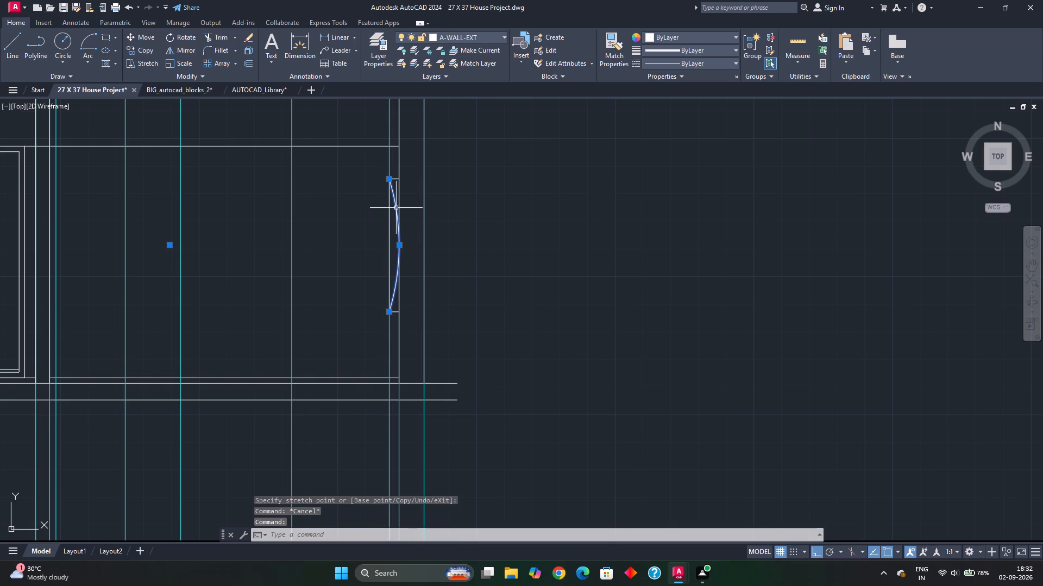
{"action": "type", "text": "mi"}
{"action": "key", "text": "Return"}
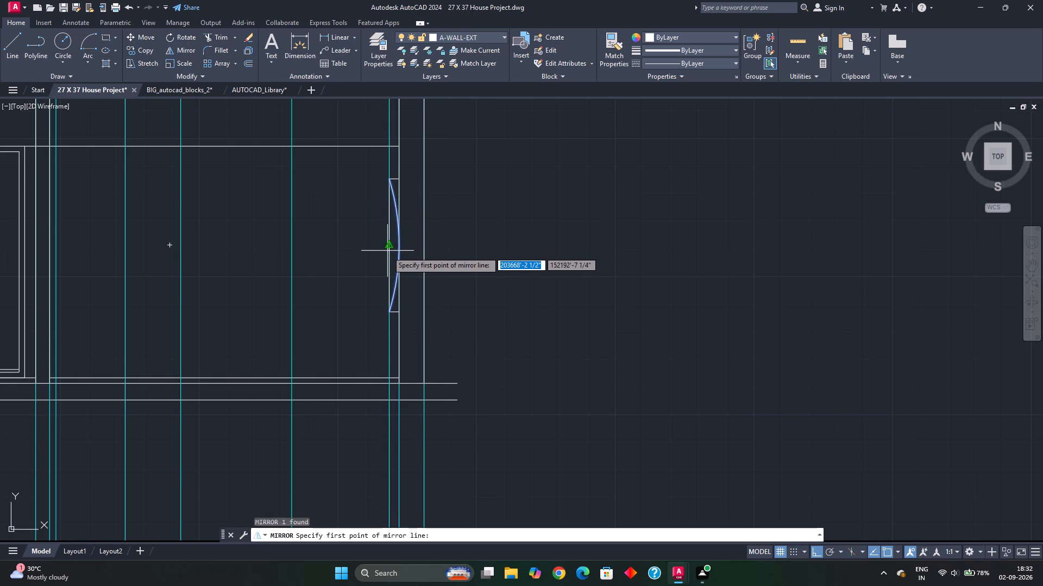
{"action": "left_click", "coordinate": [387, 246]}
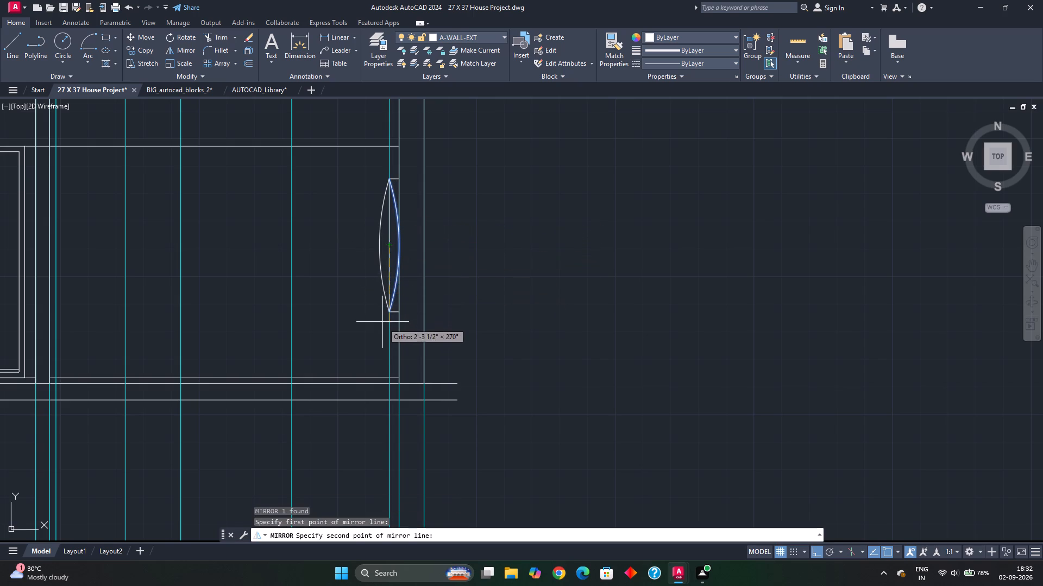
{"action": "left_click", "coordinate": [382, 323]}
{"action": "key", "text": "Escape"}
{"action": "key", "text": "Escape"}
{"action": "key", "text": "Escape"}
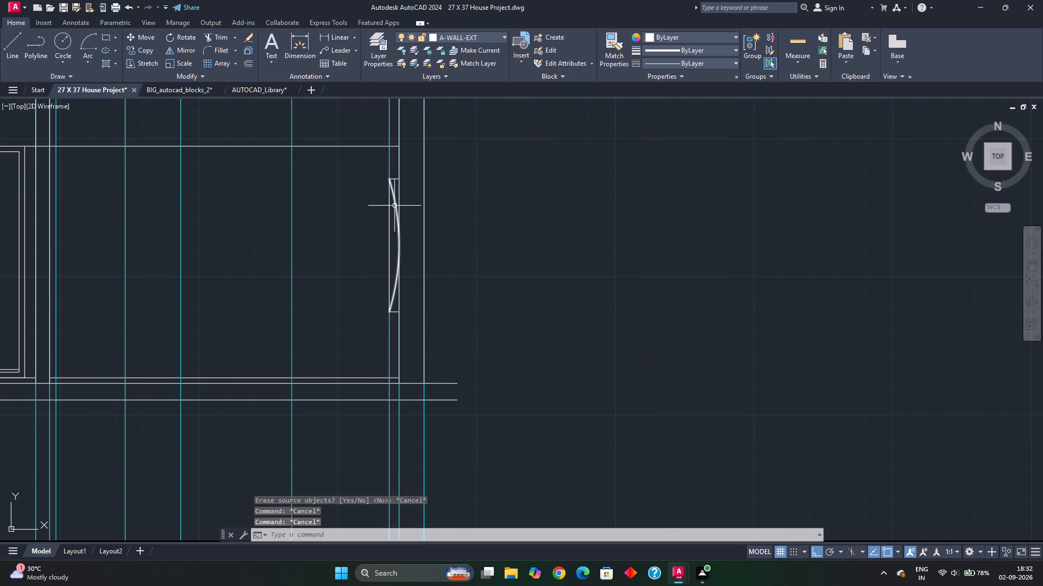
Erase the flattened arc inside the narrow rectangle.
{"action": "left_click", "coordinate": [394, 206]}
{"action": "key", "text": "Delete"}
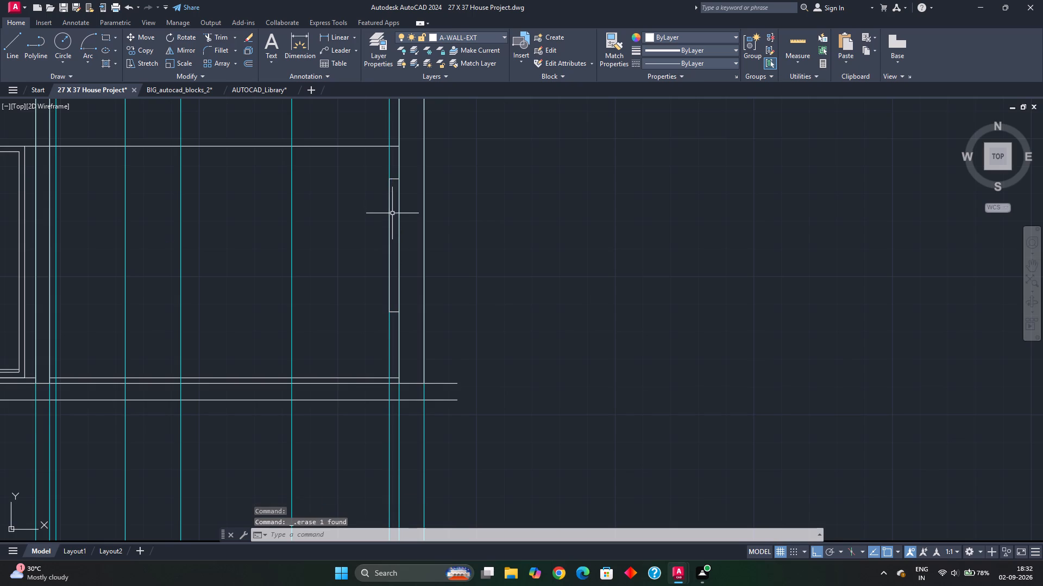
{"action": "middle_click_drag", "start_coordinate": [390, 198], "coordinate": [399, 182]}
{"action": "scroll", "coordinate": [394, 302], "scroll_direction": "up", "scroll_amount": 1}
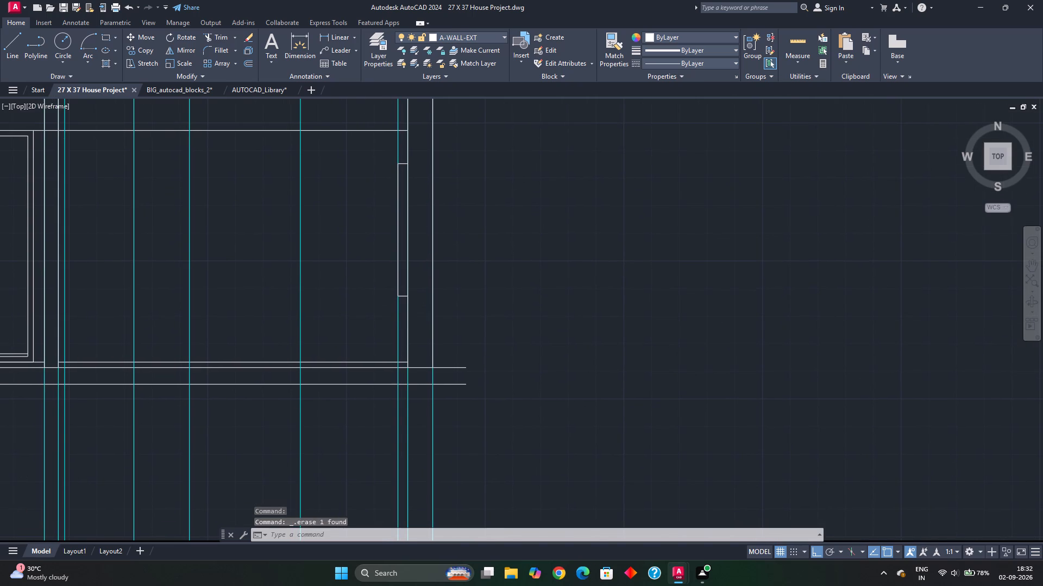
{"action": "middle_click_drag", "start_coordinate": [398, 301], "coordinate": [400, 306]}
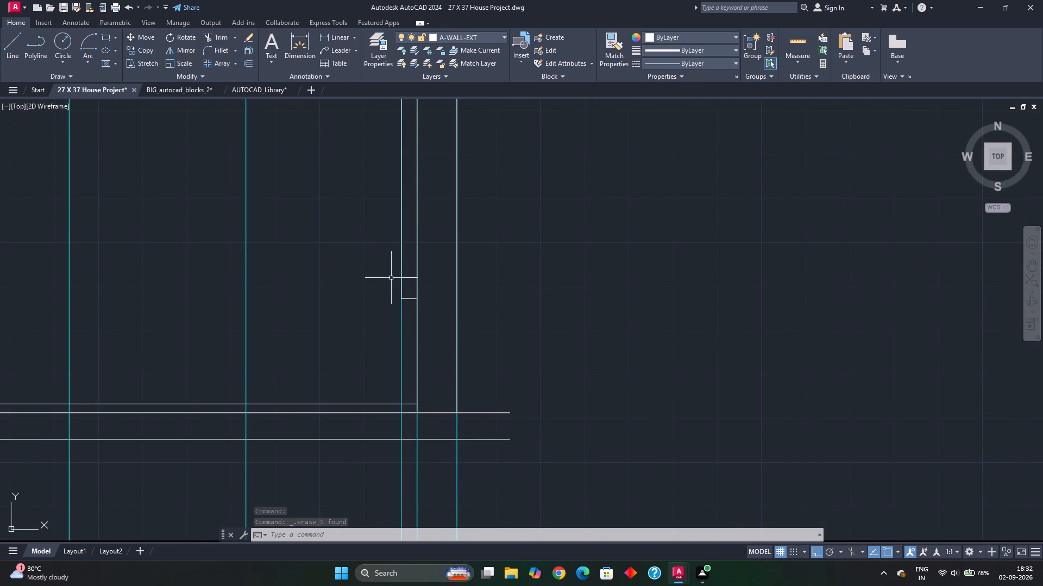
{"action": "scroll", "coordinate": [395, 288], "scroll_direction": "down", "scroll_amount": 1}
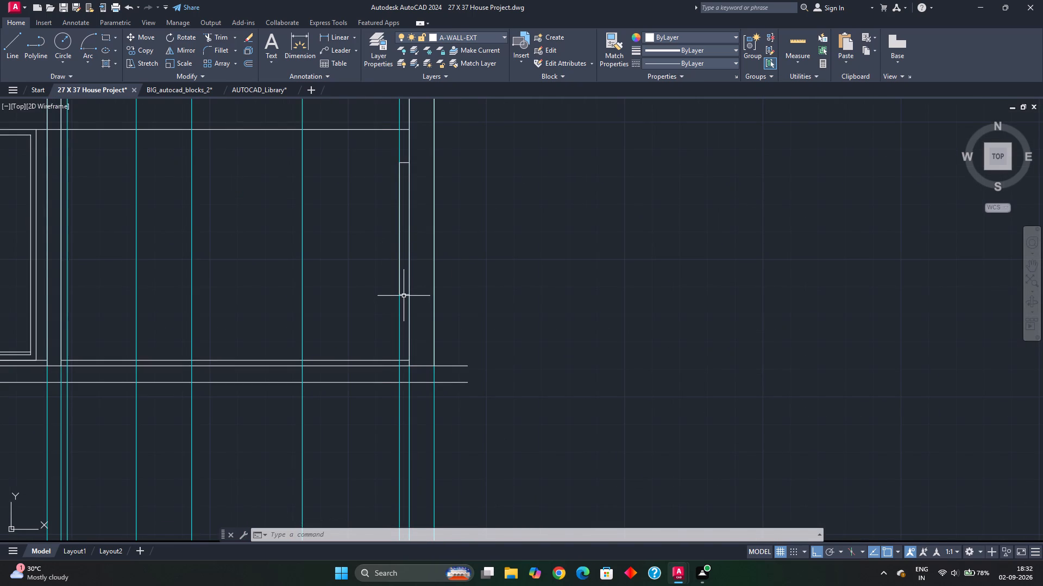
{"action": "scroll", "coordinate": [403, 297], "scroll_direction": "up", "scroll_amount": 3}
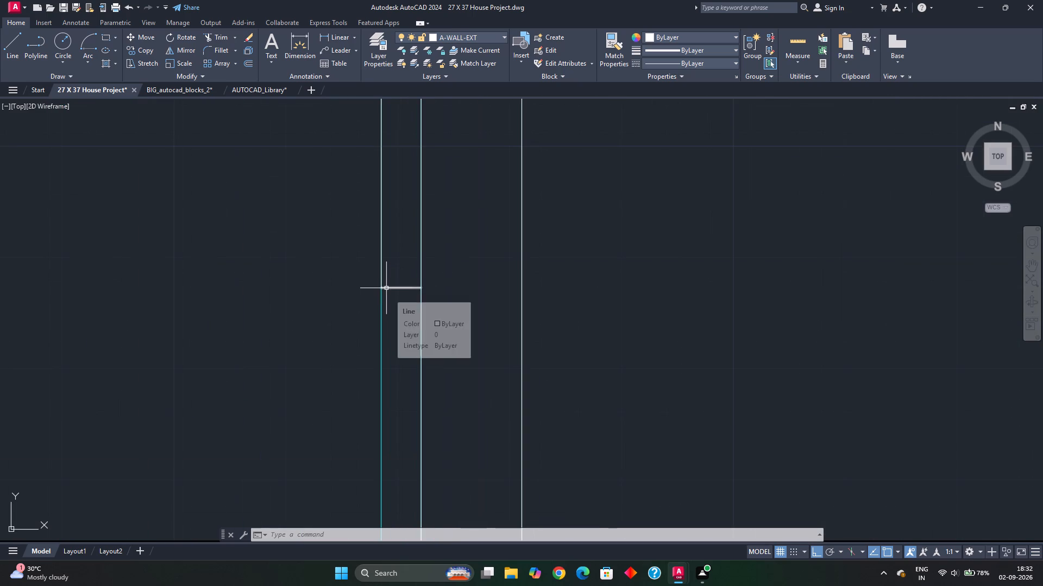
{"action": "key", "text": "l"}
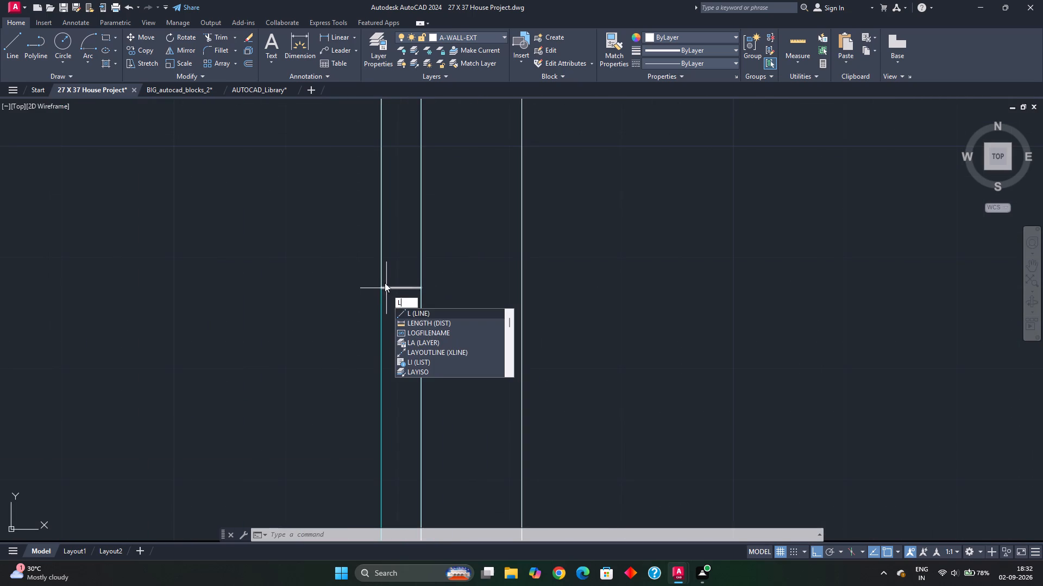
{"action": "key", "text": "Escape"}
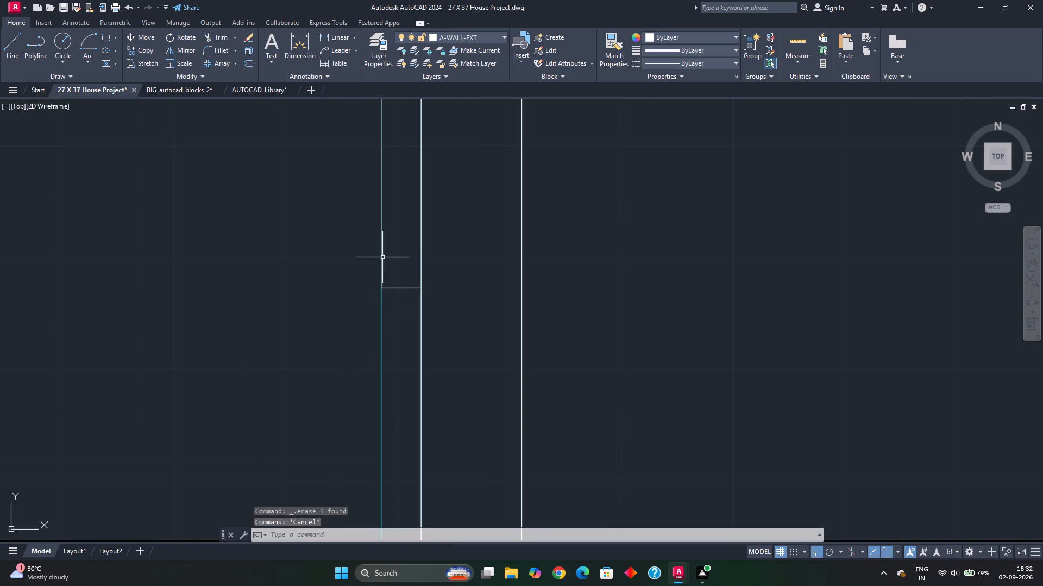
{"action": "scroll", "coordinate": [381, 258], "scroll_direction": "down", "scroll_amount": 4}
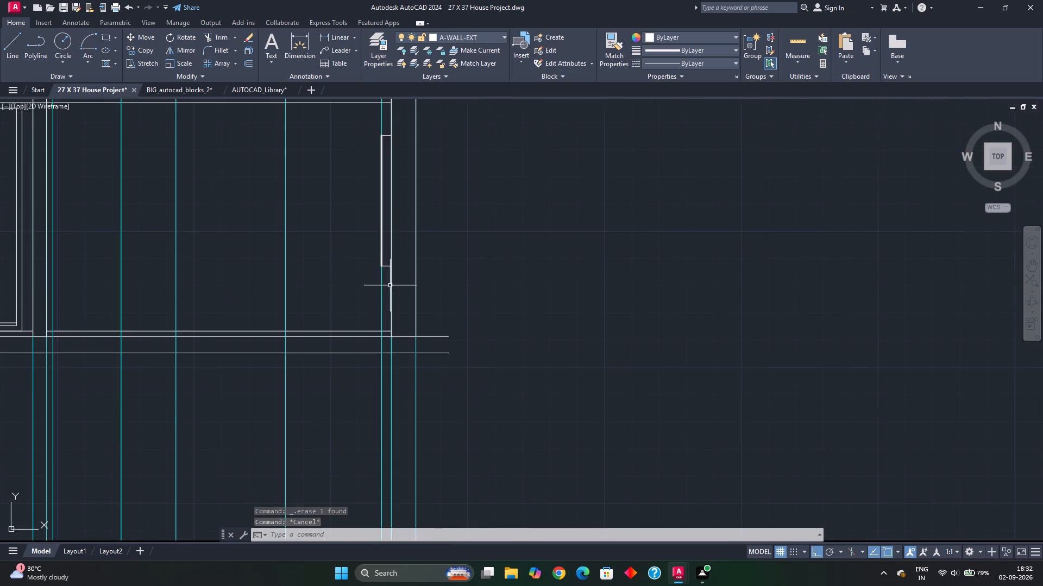
In the Bedroom 3 plan, copy the projection line from the exterior wall's outer corner to the midpoint of the wall-mounted unit's curved face.
{"action": "middle_click_drag", "start_coordinate": [391, 288], "coordinate": [394, 302]}
{"action": "scroll", "coordinate": [392, 268], "scroll_direction": "down", "scroll_amount": 1}
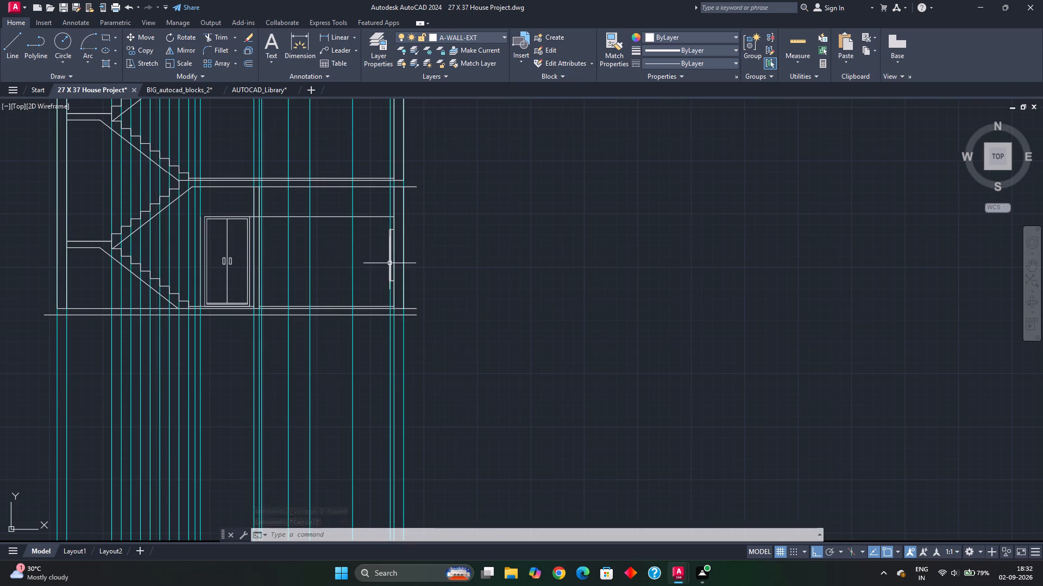
{"action": "scroll", "coordinate": [389, 264], "scroll_direction": "up", "scroll_amount": 1}
{"action": "scroll", "coordinate": [395, 225], "scroll_direction": "down", "scroll_amount": 1}
{"action": "middle_click_drag", "start_coordinate": [401, 186], "coordinate": [400, 223]}
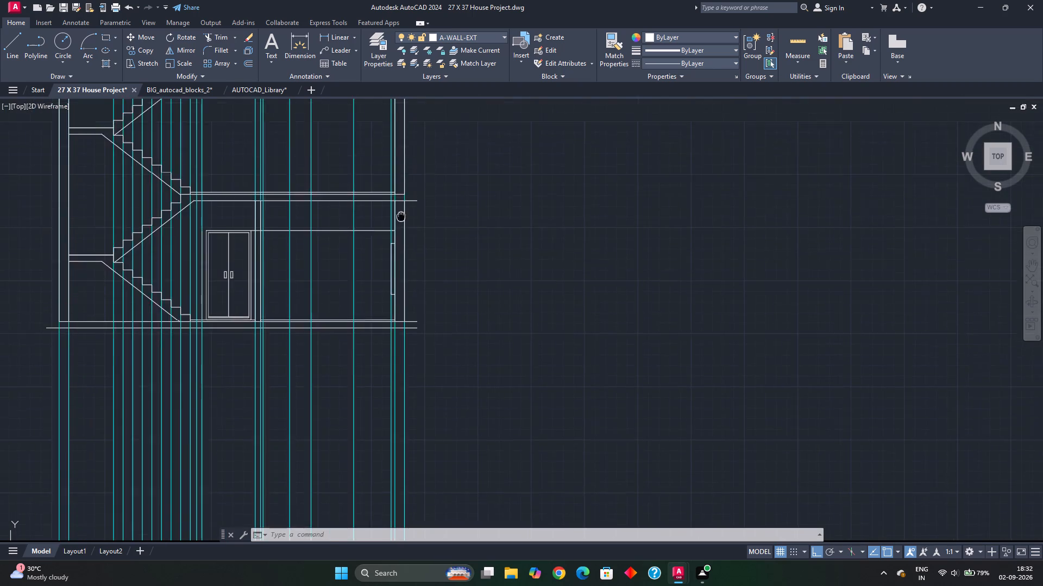
{"action": "middle_click_drag", "start_coordinate": [400, 223], "coordinate": [408, 334]}
{"action": "middle_click_drag", "start_coordinate": [394, 194], "coordinate": [389, 361]}
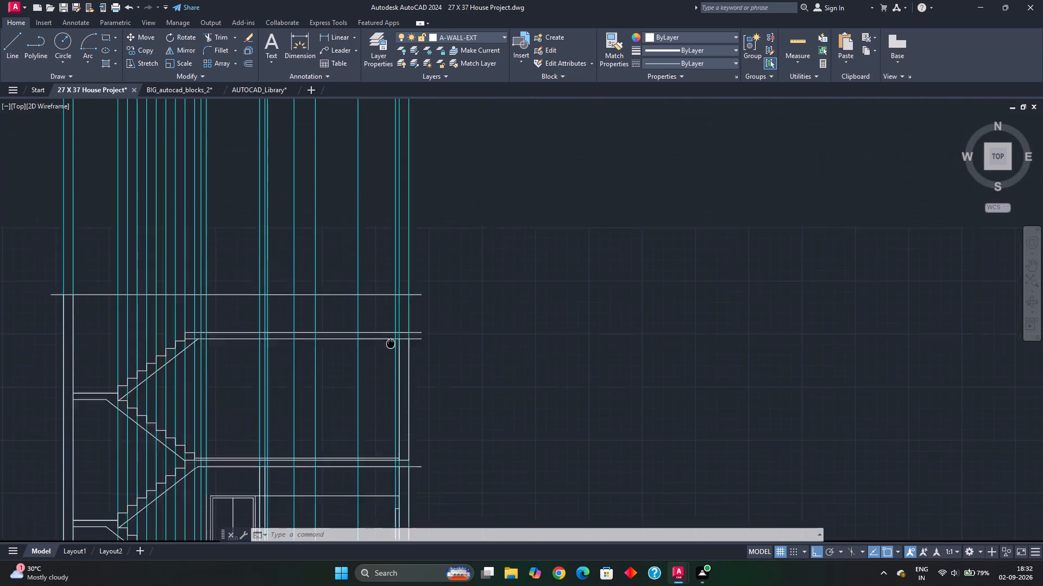
{"action": "middle_click_drag", "start_coordinate": [389, 361], "coordinate": [382, 422]}
{"action": "middle_click_drag", "start_coordinate": [386, 229], "coordinate": [392, 432]}
{"action": "scroll", "coordinate": [397, 197], "scroll_direction": "up", "scroll_amount": 3}
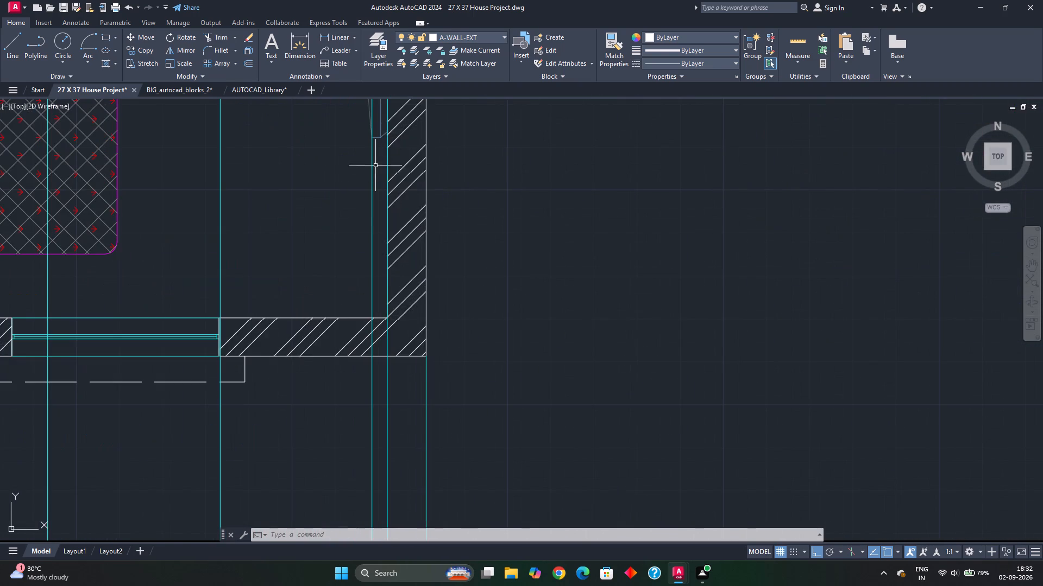
{"action": "middle_click_drag", "start_coordinate": [375, 168], "coordinate": [388, 295]}
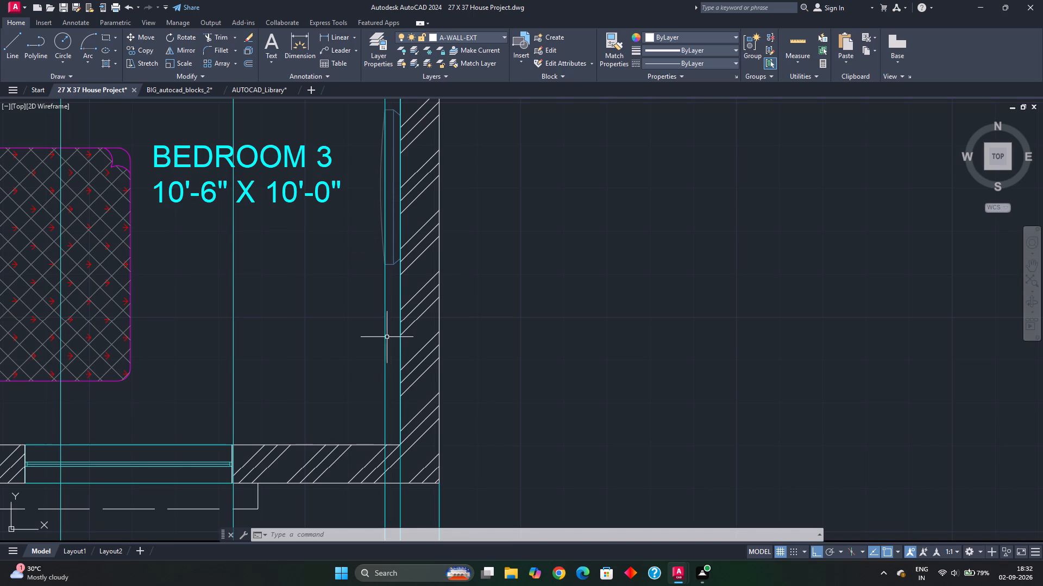
{"action": "scroll", "coordinate": [378, 352], "scroll_direction": "down", "scroll_amount": 1}
{"action": "middle_click_drag", "start_coordinate": [378, 351], "coordinate": [368, 277]}
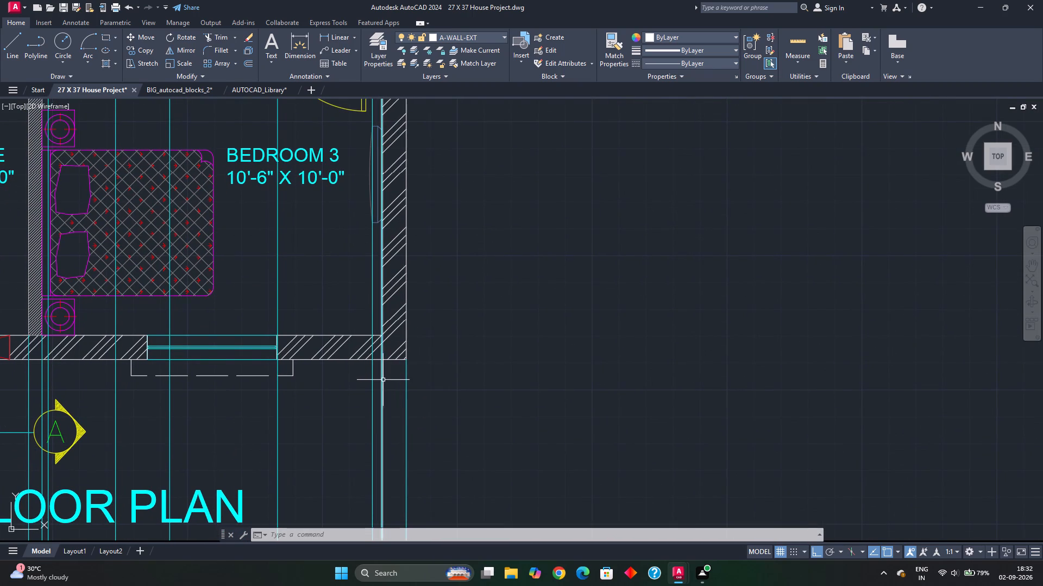
{"action": "left_click", "coordinate": [406, 382]}
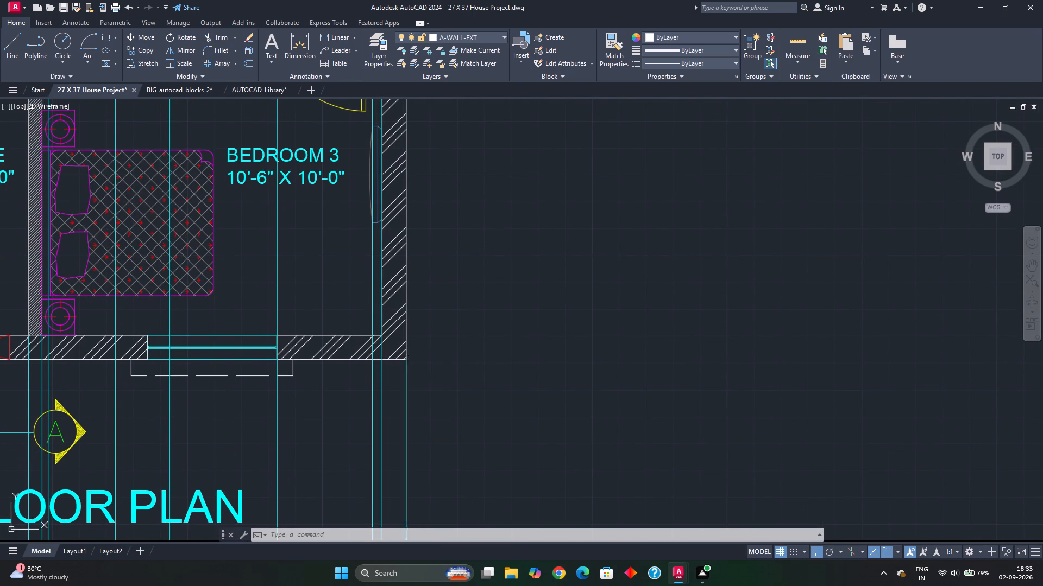
{"action": "key", "text": "v"}
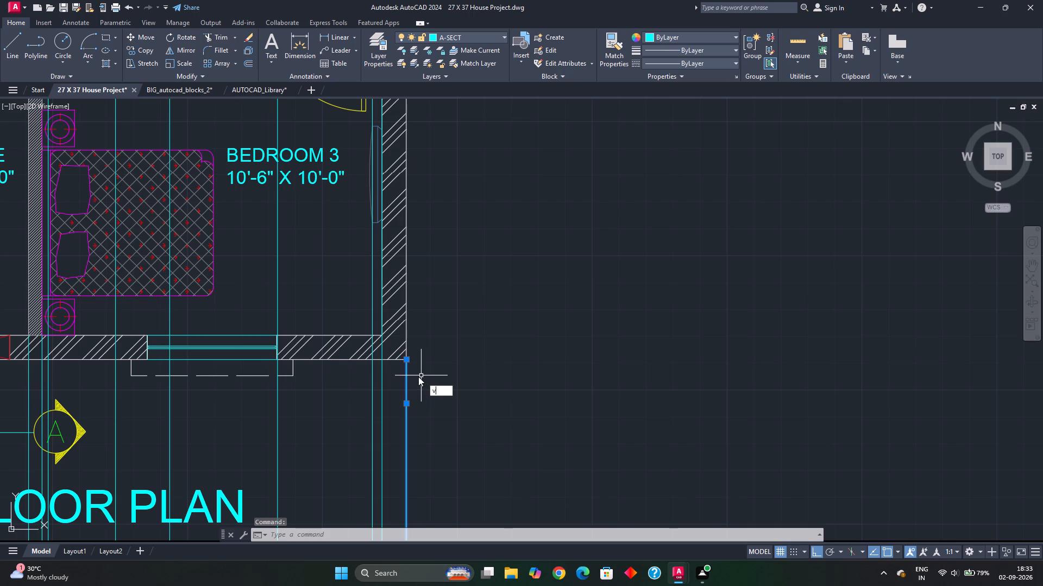
{"action": "key", "text": "BackSpace"}
{"action": "type", "text": "cop"}
{"action": "key", "text": "Return"}
{"action": "left_click", "coordinate": [406, 361]}
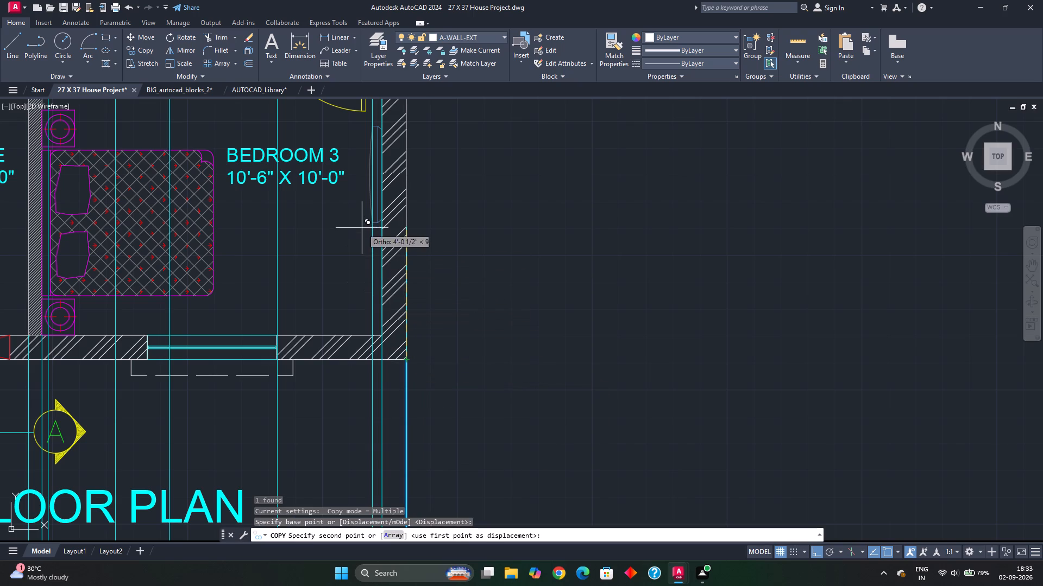
{"action": "scroll", "coordinate": [365, 171], "scroll_direction": "up", "scroll_amount": 3}
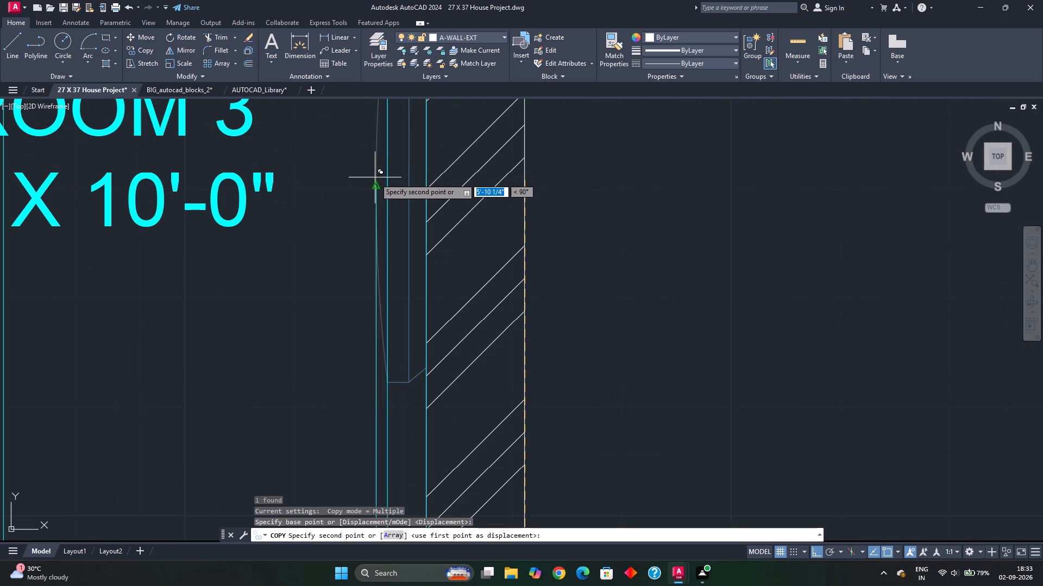
{"action": "left_click", "coordinate": [375, 189]}
{"action": "key", "text": "Escape"}
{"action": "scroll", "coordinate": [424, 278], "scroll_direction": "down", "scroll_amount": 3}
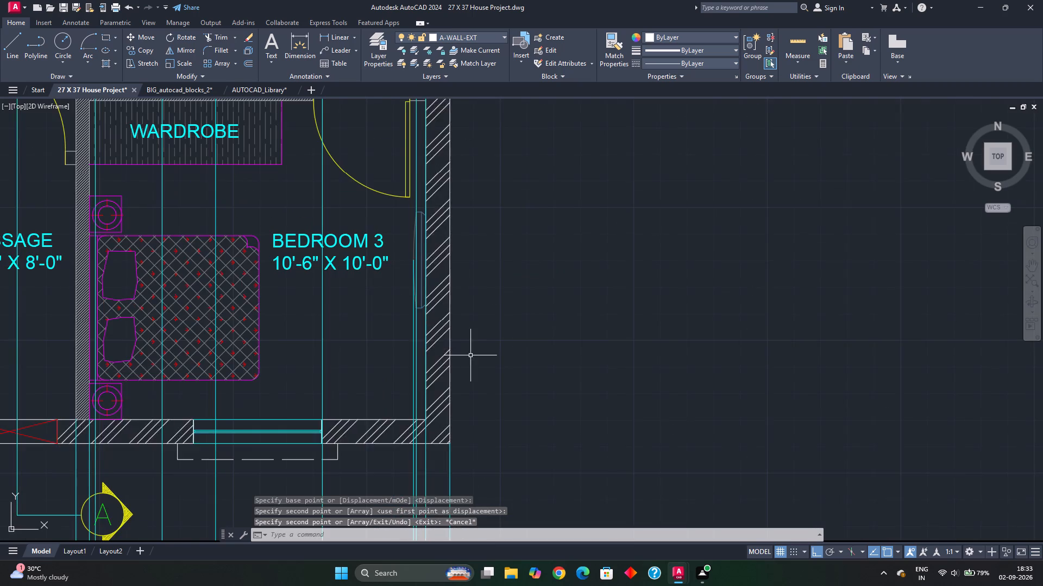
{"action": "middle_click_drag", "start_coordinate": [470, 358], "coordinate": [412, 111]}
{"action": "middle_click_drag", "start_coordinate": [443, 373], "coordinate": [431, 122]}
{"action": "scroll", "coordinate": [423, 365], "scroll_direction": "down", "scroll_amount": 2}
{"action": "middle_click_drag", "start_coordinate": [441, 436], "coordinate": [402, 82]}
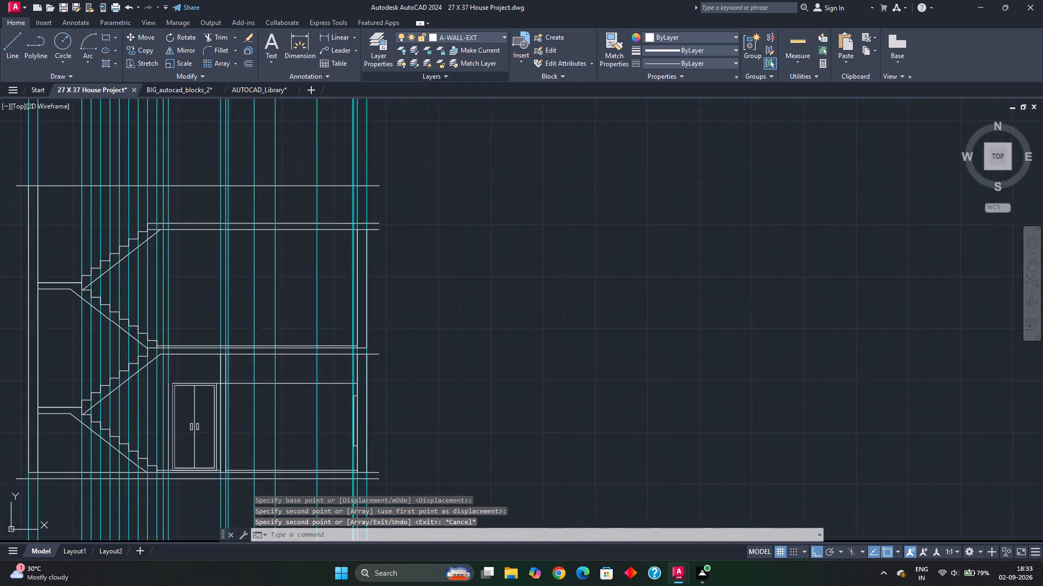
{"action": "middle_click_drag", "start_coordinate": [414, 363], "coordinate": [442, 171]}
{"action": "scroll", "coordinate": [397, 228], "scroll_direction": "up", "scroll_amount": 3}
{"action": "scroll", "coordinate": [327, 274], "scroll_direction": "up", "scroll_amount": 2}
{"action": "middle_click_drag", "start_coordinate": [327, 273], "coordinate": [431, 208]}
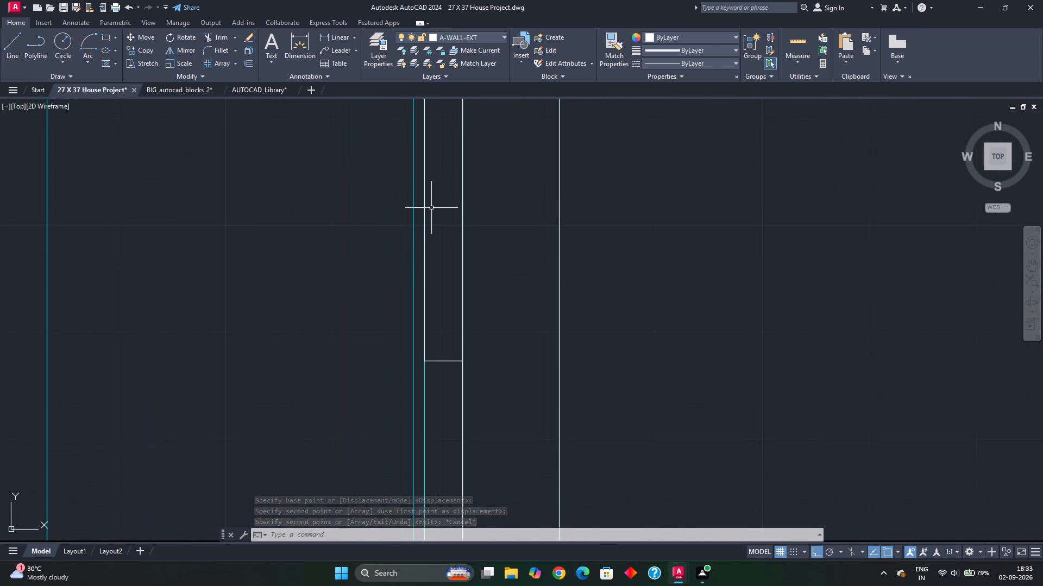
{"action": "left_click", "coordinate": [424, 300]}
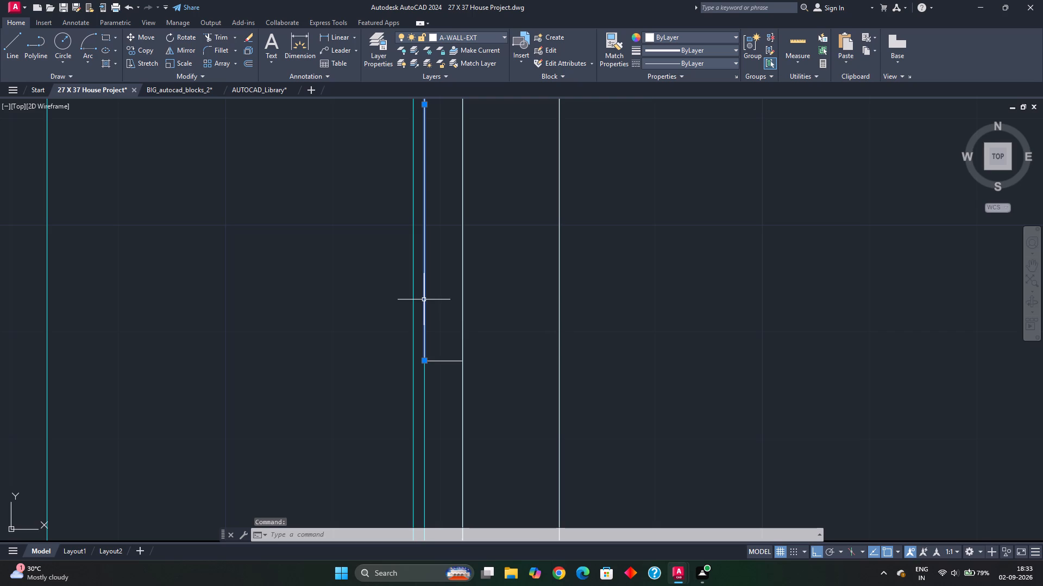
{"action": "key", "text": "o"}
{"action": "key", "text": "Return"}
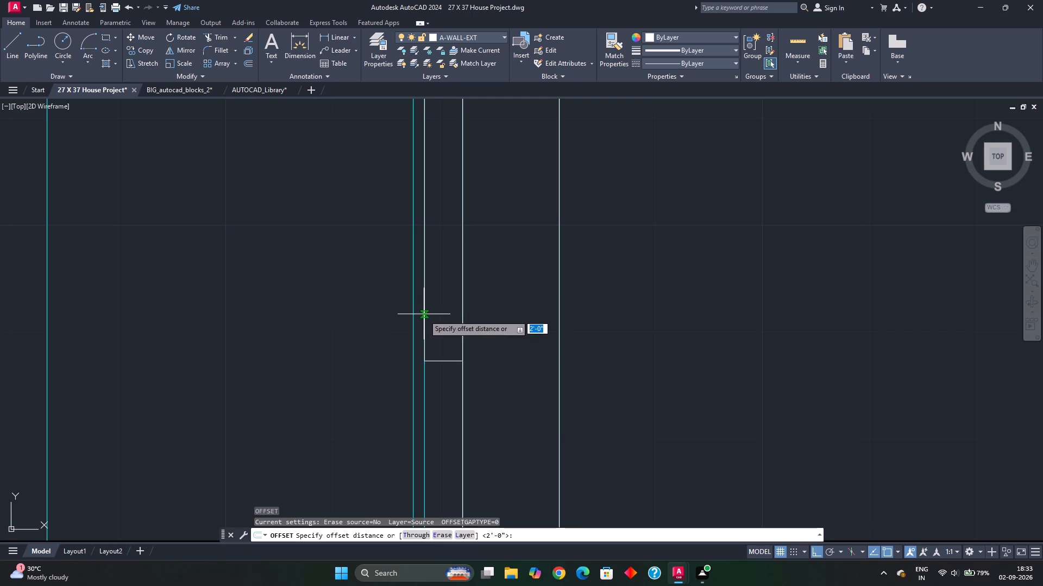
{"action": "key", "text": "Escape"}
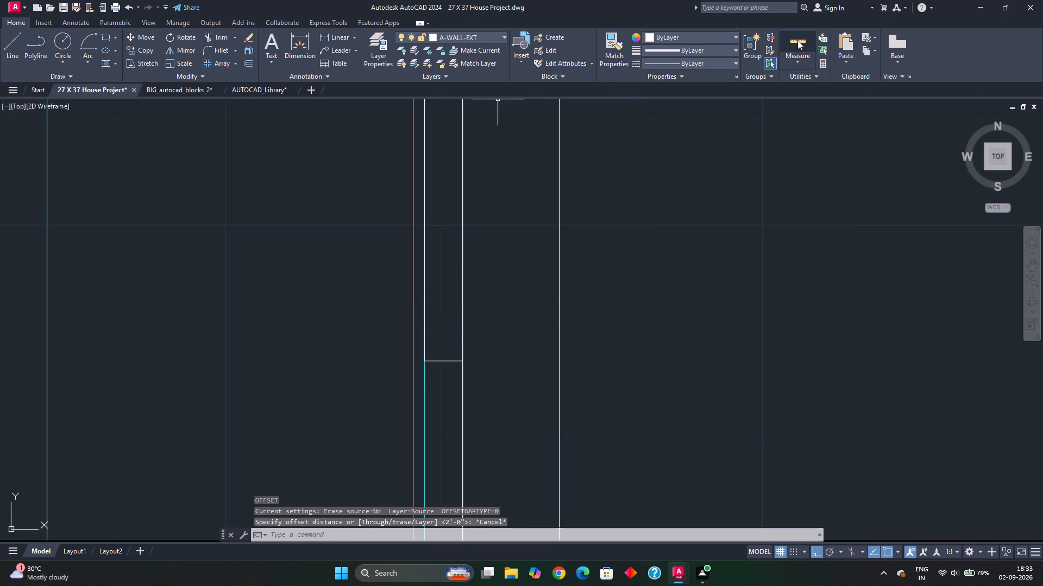
Measure the narrow rectangle's width and the spacing to the neighbouring projection lines near its lower end.
{"action": "left_click", "coordinate": [797, 40]}
{"action": "scroll", "coordinate": [426, 302], "scroll_direction": "up", "scroll_amount": 4}
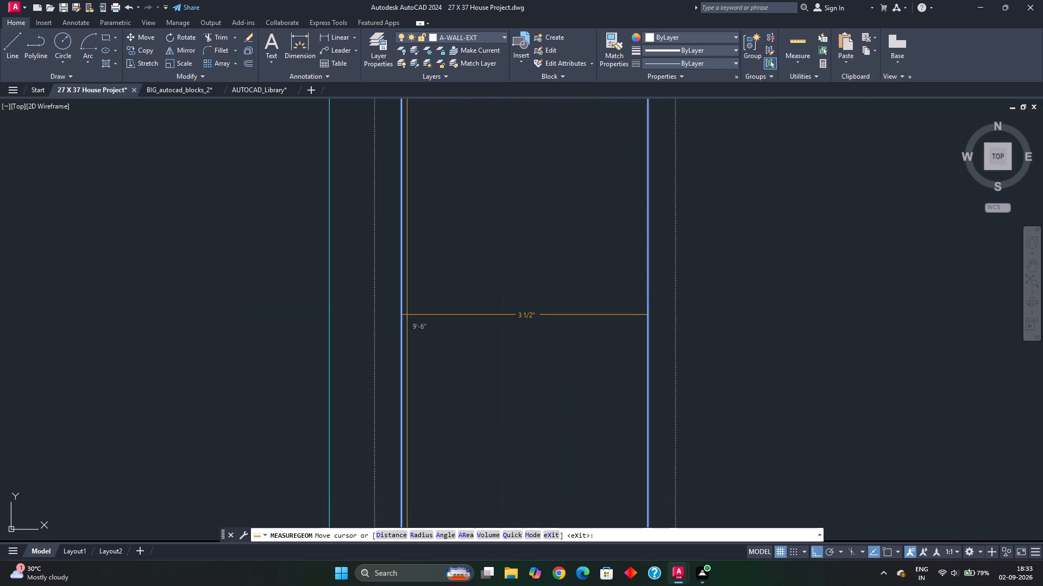
{"action": "scroll", "coordinate": [395, 317], "scroll_direction": "down", "scroll_amount": 2}
{"action": "middle_click_drag", "start_coordinate": [397, 319], "coordinate": [412, 145]}
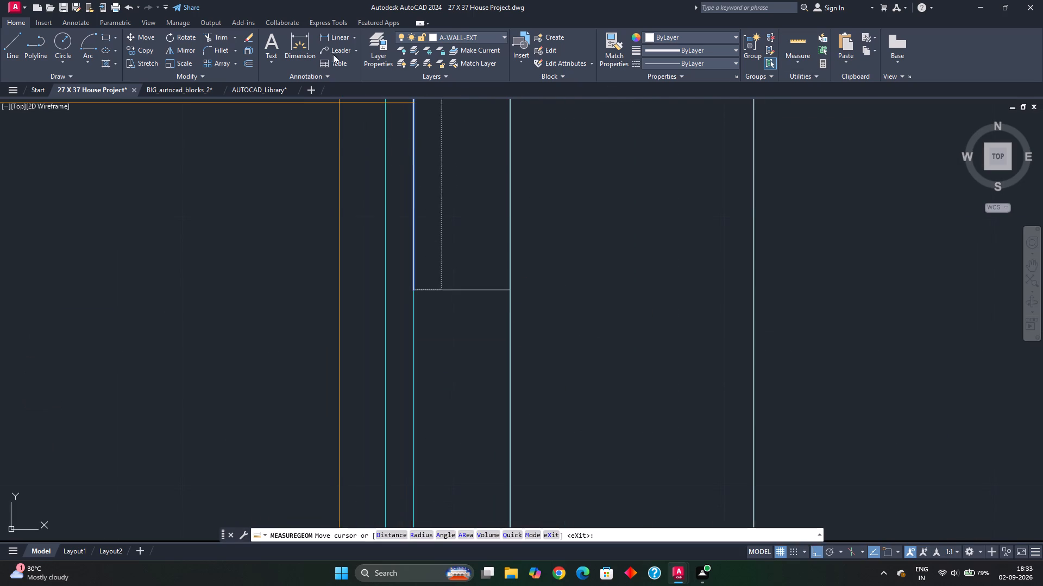
{"action": "key", "text": "Escape"}
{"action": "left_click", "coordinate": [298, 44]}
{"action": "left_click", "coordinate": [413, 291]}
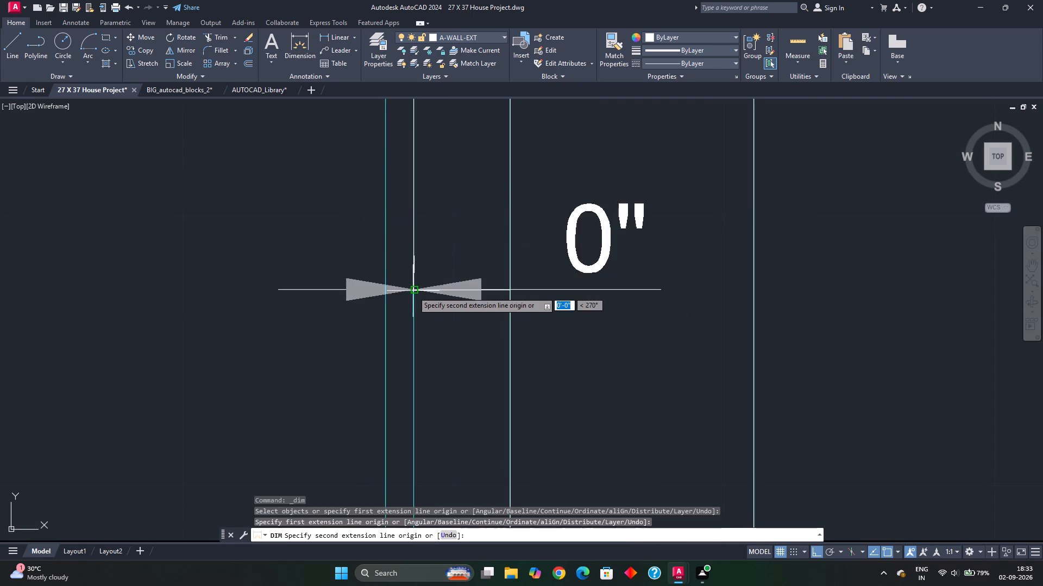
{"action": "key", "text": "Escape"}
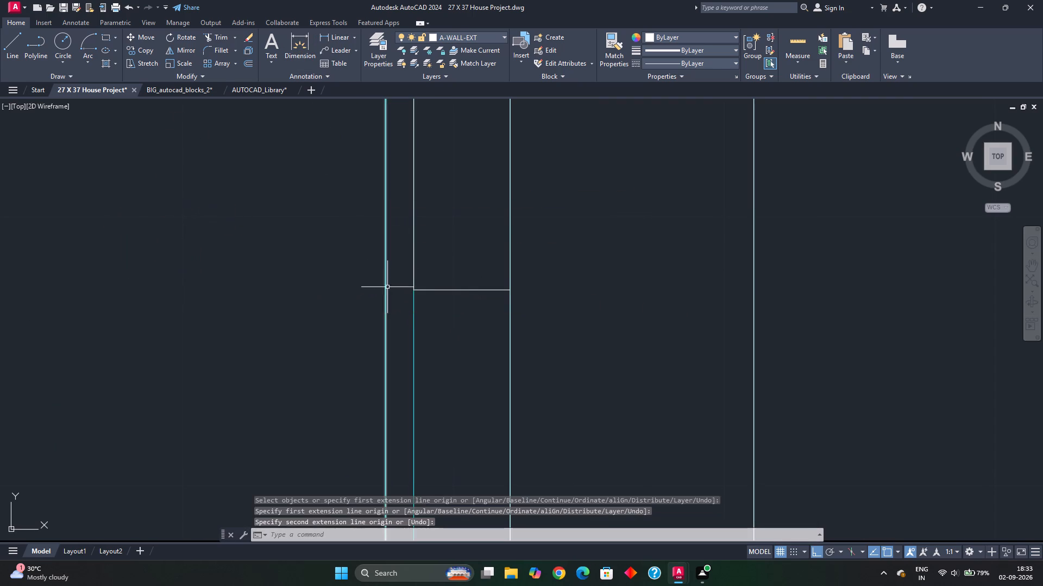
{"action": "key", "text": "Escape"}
Offset the narrow rectangle's room-side edge 1" toward the room.
{"action": "left_click", "coordinate": [413, 278]}
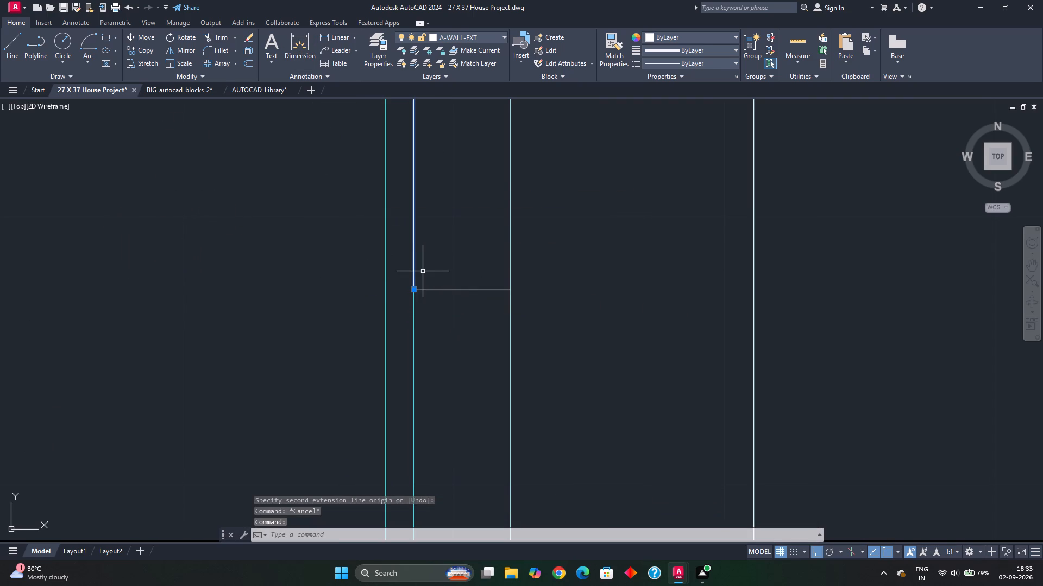
{"action": "key", "text": "o"}
{"action": "key", "text": "Return"}
{"action": "type", "text": "1\""}
{"action": "key", "text": "Return"}
{"action": "left_click", "coordinate": [393, 272]}
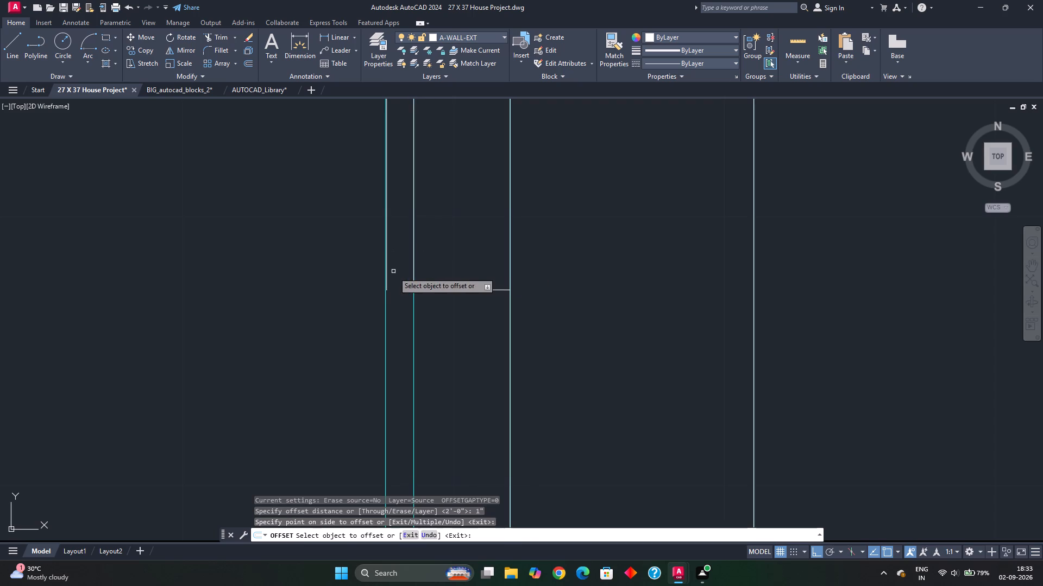
{"action": "key", "text": "Escape"}
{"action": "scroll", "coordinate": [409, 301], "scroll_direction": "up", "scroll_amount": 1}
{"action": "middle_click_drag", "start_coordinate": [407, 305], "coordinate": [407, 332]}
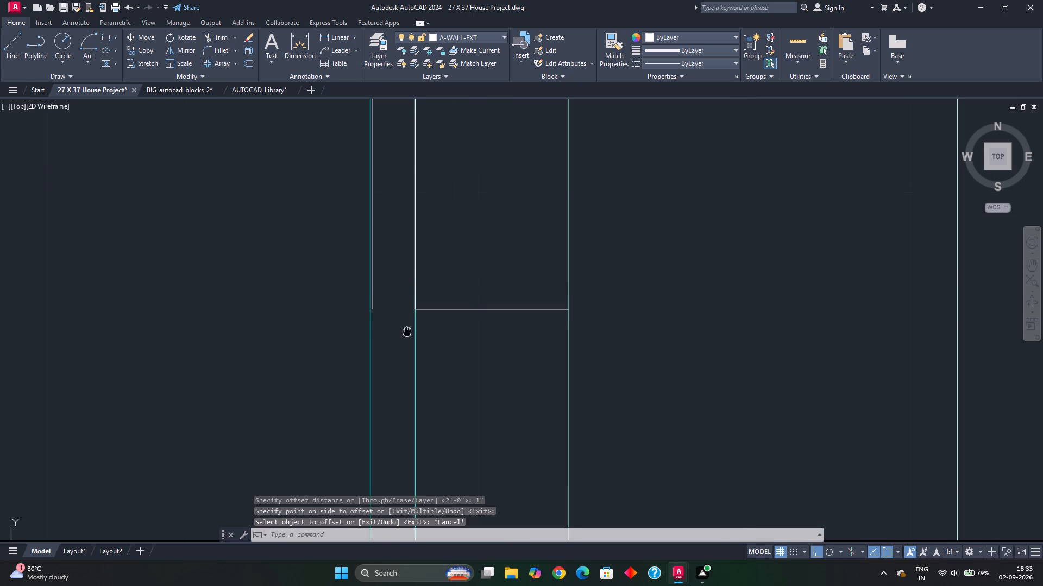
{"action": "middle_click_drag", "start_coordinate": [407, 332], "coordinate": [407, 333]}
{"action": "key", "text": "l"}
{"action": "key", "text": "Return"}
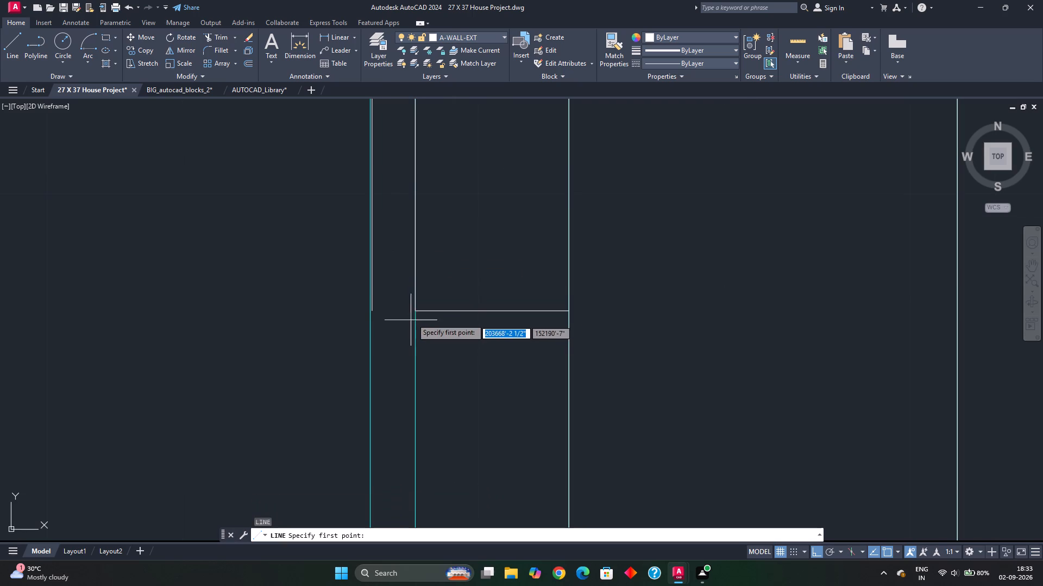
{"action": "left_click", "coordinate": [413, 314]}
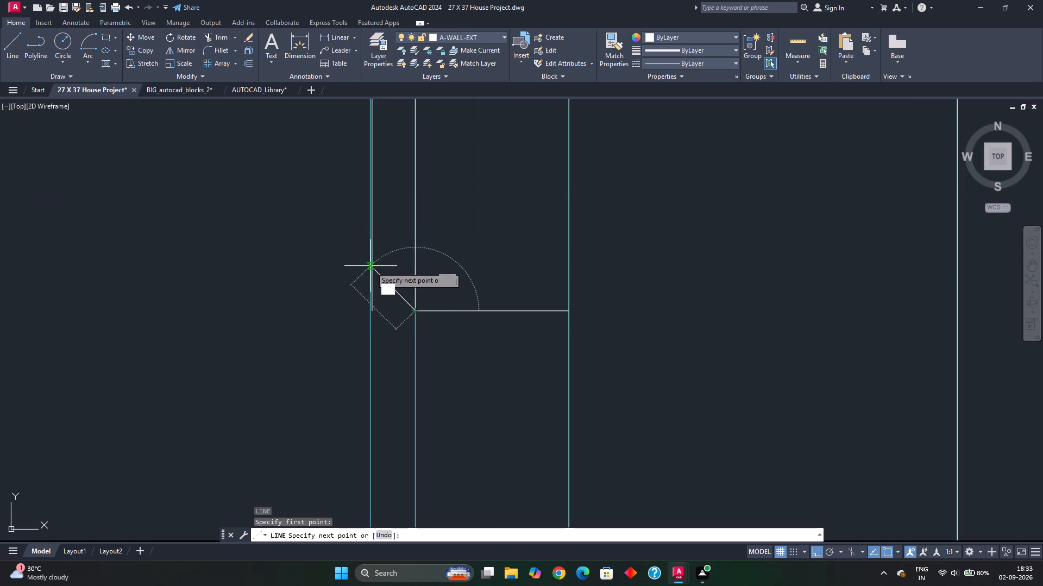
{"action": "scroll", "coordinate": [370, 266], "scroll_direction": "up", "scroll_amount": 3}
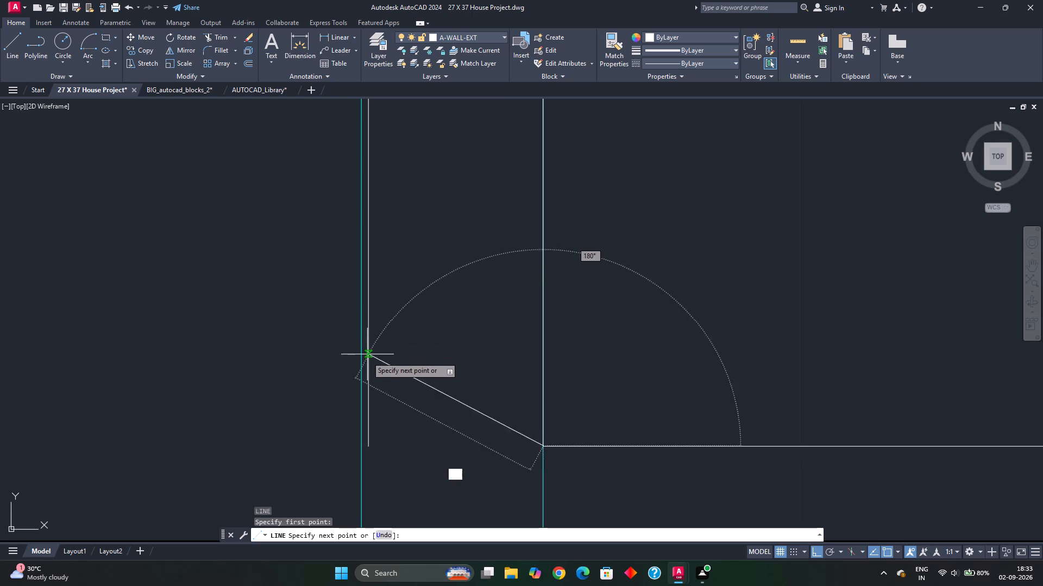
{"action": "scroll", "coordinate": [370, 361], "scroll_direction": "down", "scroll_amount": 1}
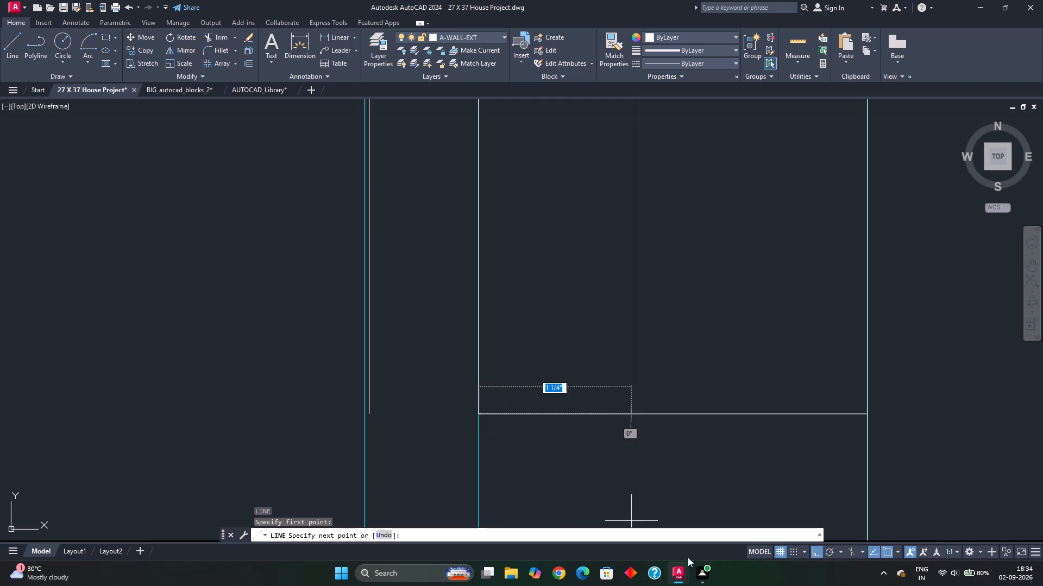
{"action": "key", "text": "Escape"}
Turn on polar tracking and set its angle increments to 23, 45, 68, 90.
{"action": "left_click", "coordinate": [831, 553]}
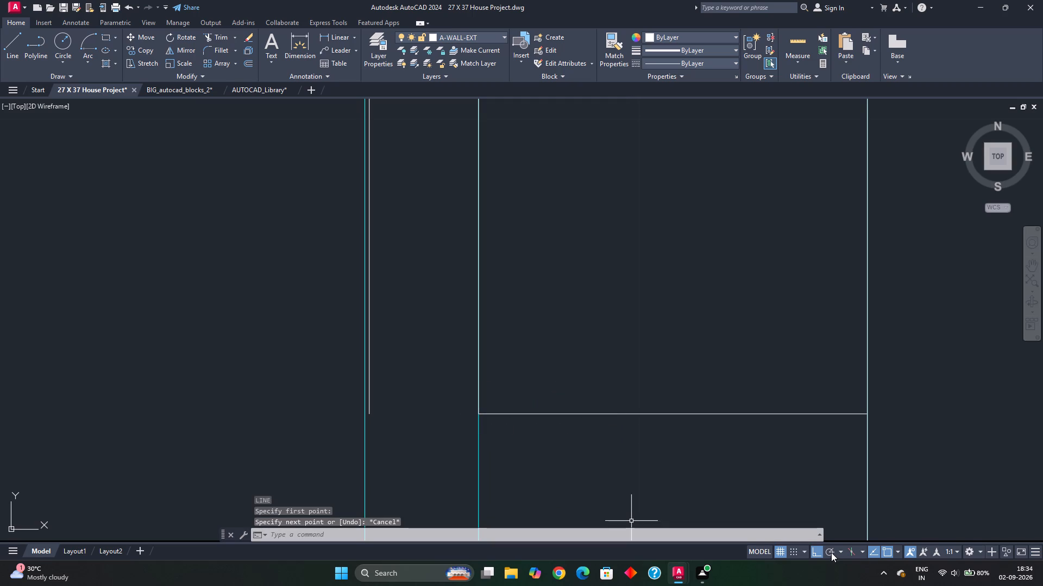
{"action": "left_click", "coordinate": [841, 550]}
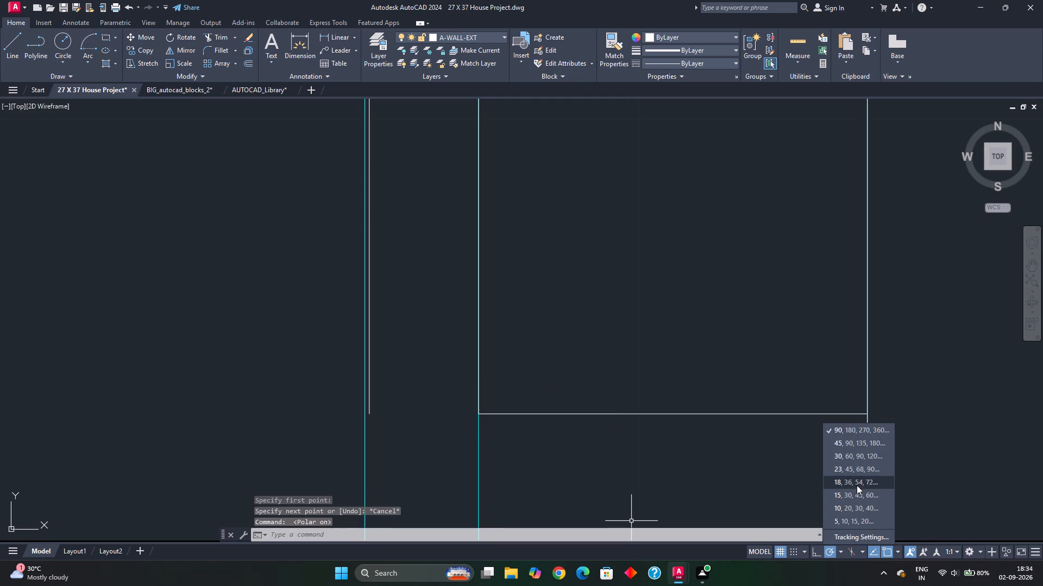
{"action": "left_click", "coordinate": [863, 468]}
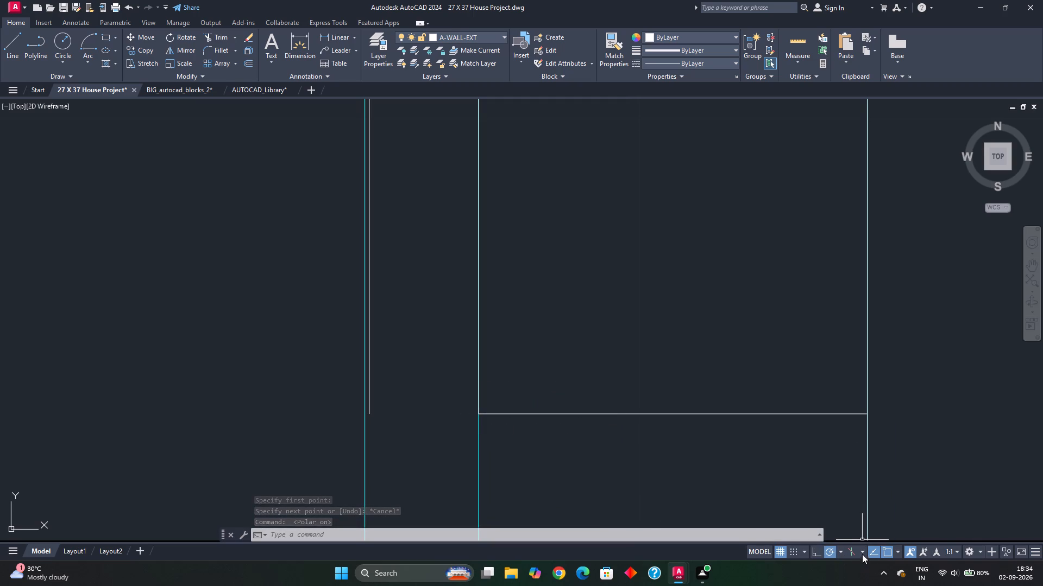
{"action": "left_click", "coordinate": [844, 550]}
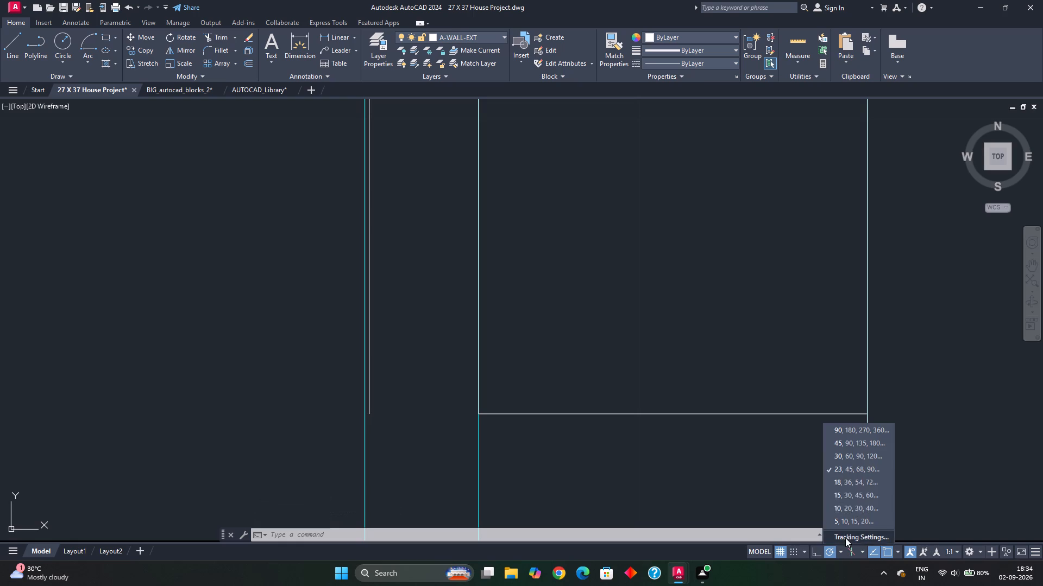
{"action": "key", "text": "Escape"}
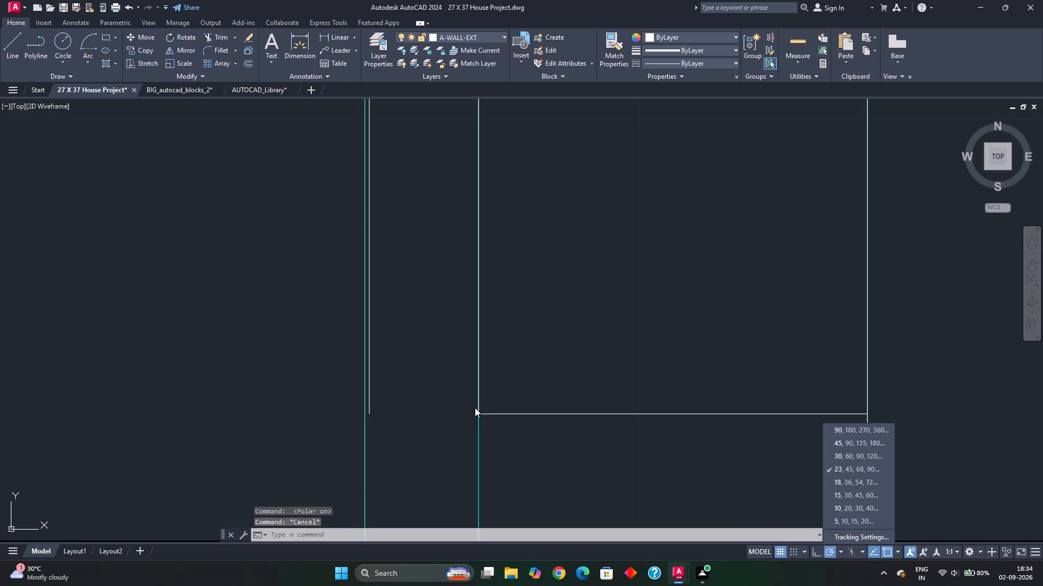
Draw a short line from the rectangle's lower room-side corner, sloping upward toward the offset line at 158°.
{"action": "key", "text": "space"}
{"action": "left_click", "coordinate": [476, 415]}
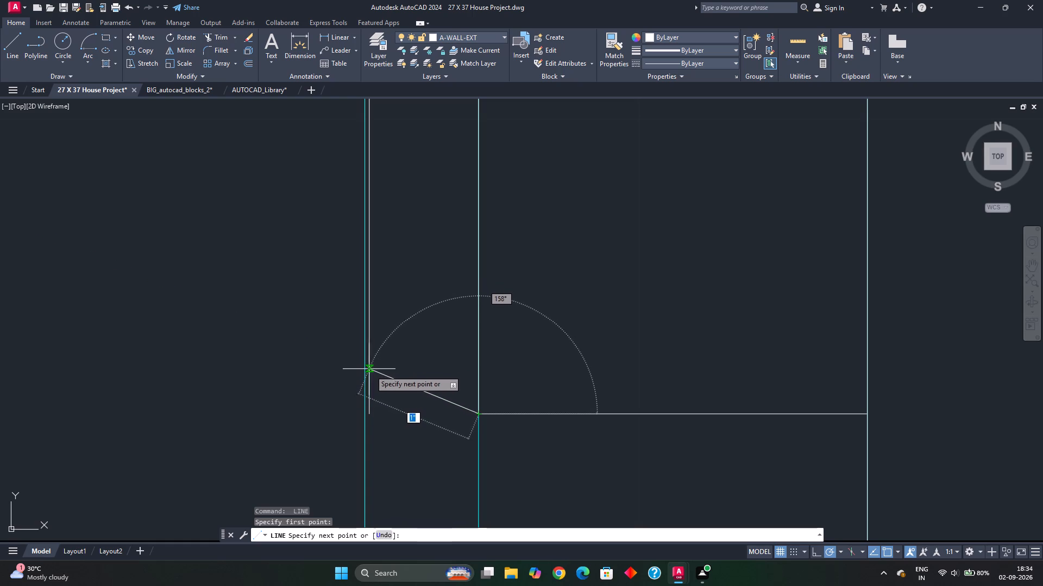
{"action": "scroll", "coordinate": [369, 370], "scroll_direction": "up", "scroll_amount": 3}
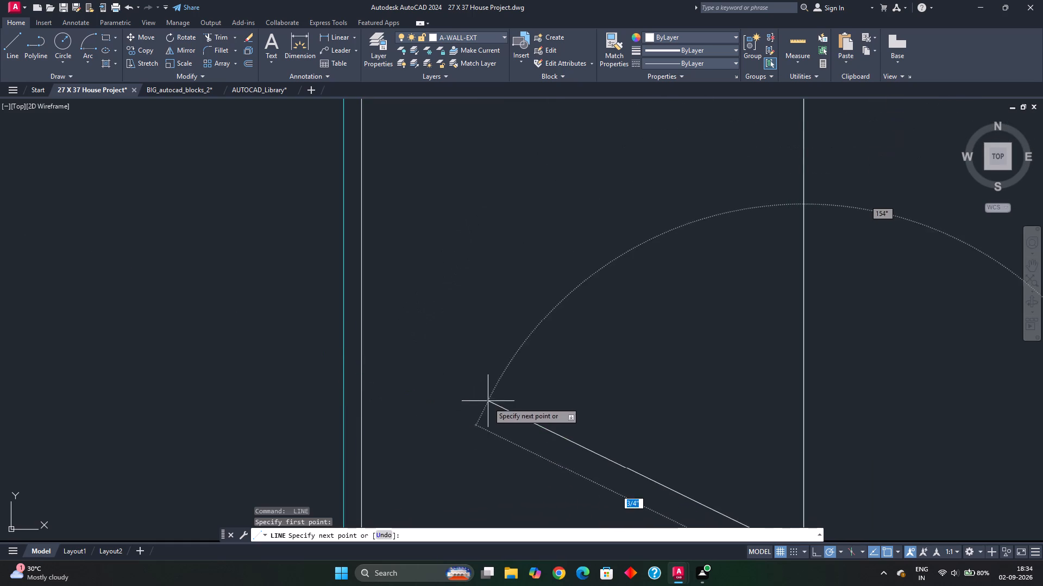
{"action": "left_click", "coordinate": [436, 402]}
{"action": "key", "text": "Escape"}
{"action": "scroll", "coordinate": [481, 381], "scroll_direction": "down", "scroll_amount": 2}
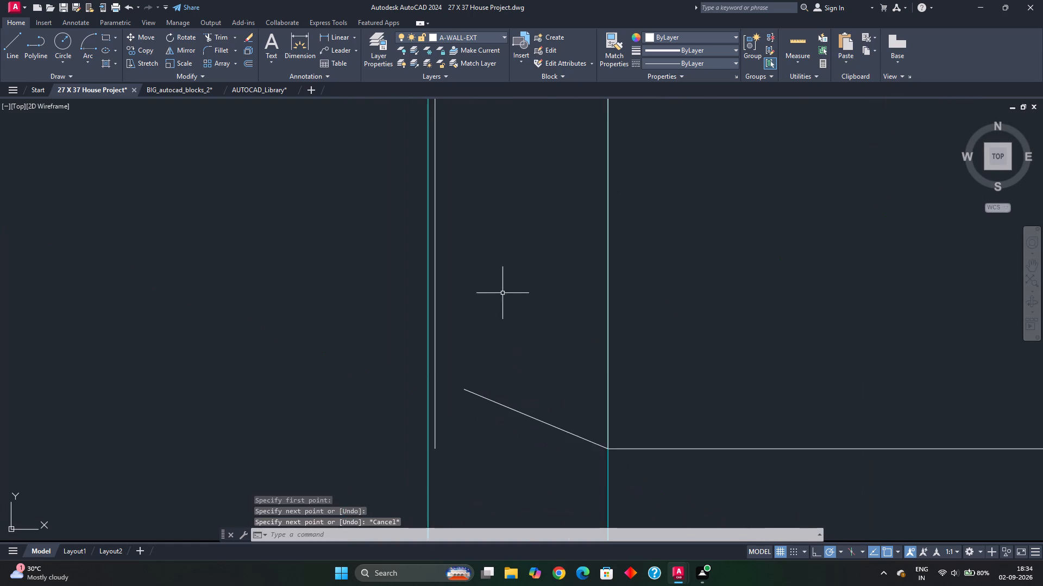
Draw a line about 3/4" long from the rectangle's upper room-side corner, sloping down toward the offset line at 203°.
{"action": "scroll", "coordinate": [503, 293], "scroll_direction": "down", "scroll_amount": 3}
{"action": "middle_click_drag", "start_coordinate": [508, 272], "coordinate": [513, 440]}
{"action": "middle_click_drag", "start_coordinate": [527, 249], "coordinate": [519, 424]}
{"action": "scroll", "coordinate": [518, 366], "scroll_direction": "down", "scroll_amount": 1}
{"action": "middle_click_drag", "start_coordinate": [524, 206], "coordinate": [537, 487]}
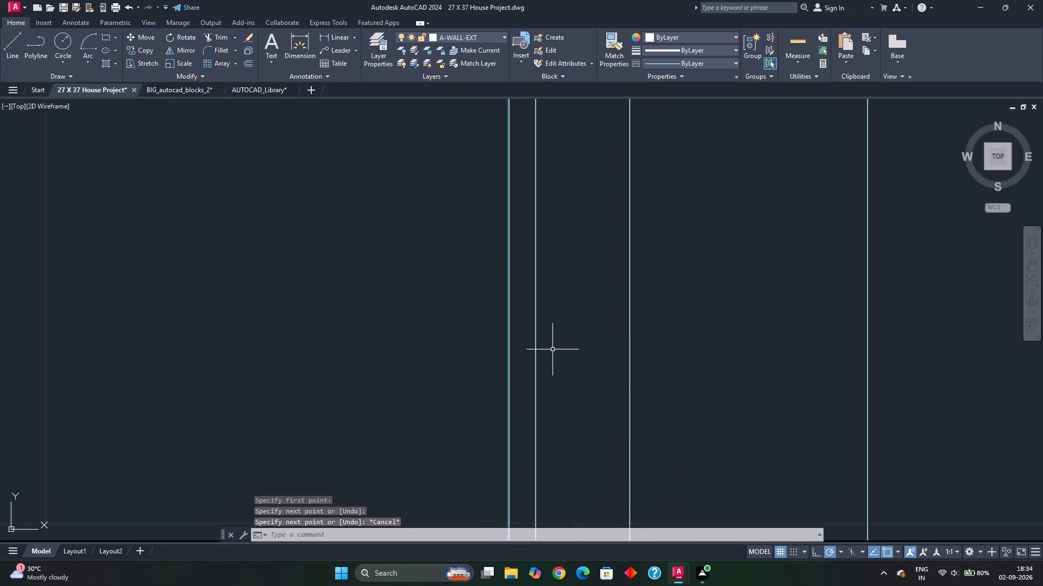
{"action": "scroll", "coordinate": [555, 349], "scroll_direction": "down", "scroll_amount": 3}
{"action": "middle_click_drag", "start_coordinate": [545, 207], "coordinate": [570, 376]}
{"action": "scroll", "coordinate": [577, 340], "scroll_direction": "up", "scroll_amount": 7}
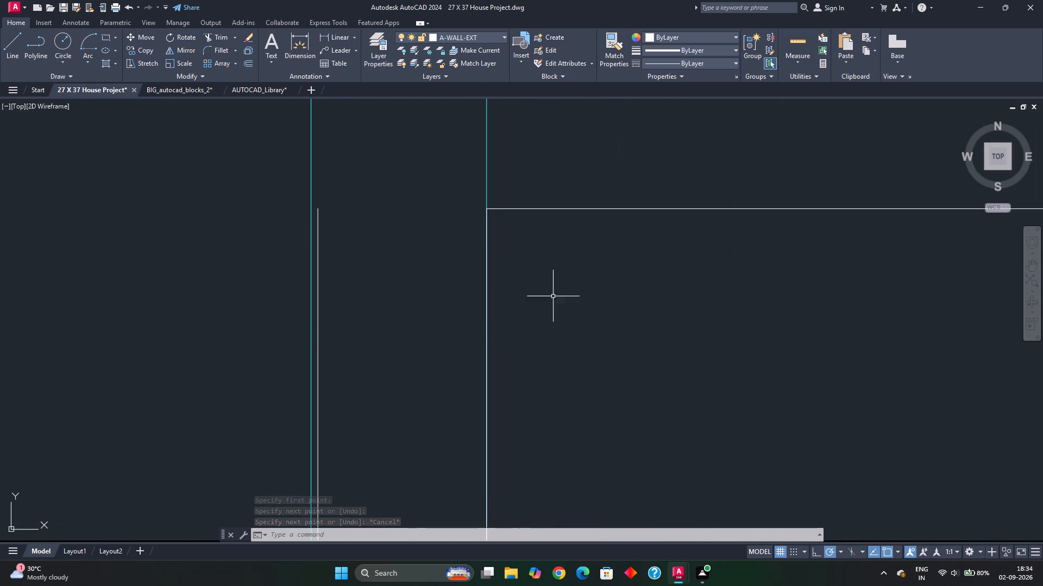
{"action": "key", "text": "space"}
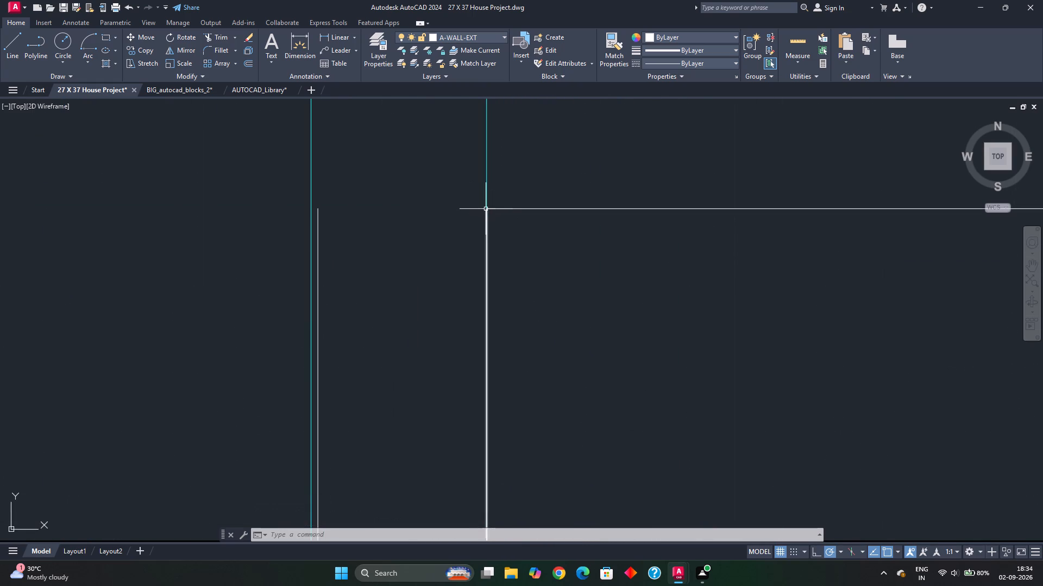
{"action": "left_click", "coordinate": [483, 211]}
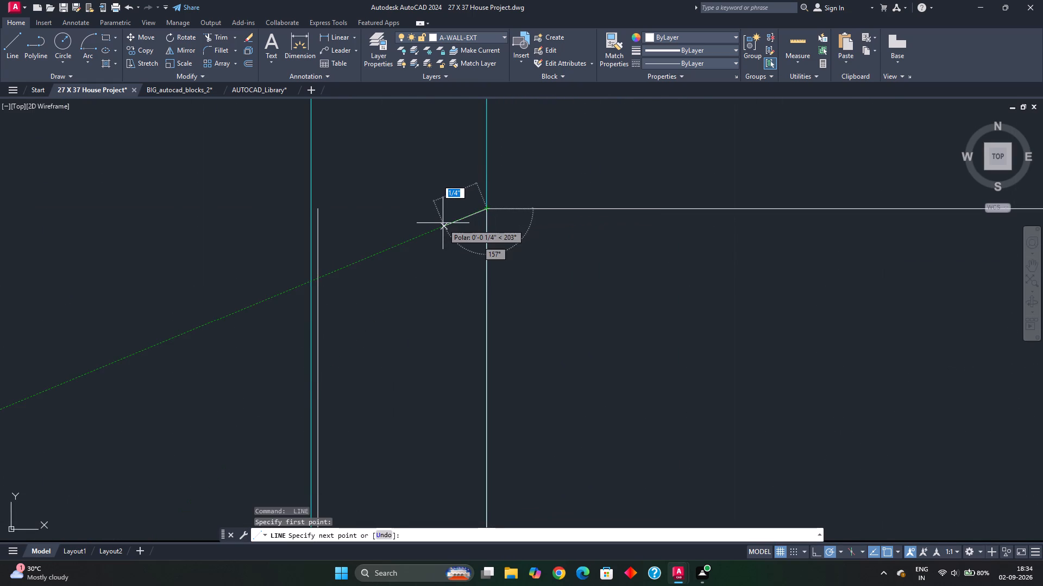
{"action": "left_click", "coordinate": [385, 253]}
{"action": "key", "text": "Escape"}
Extend the upper sloped line to the offset vertical line.
{"action": "type", "text": "ex"}
{"action": "key", "text": "space"}
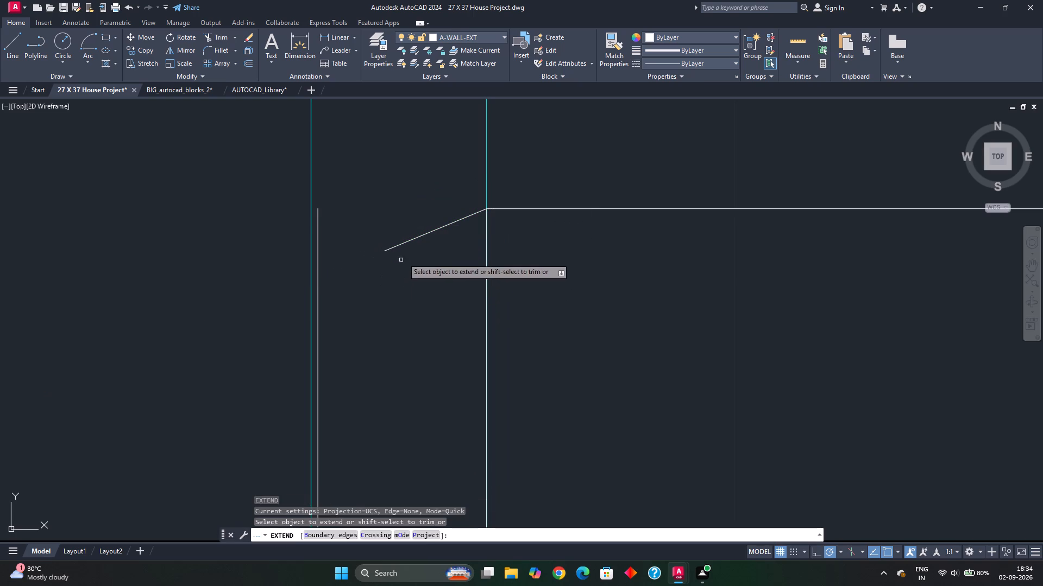
{"action": "left_click", "coordinate": [415, 223]}
{"action": "left_click", "coordinate": [418, 275]}
Extend the lower sloped line to the offset vertical line and trim its overshoot past the rectangle's corner.
{"action": "scroll", "coordinate": [374, 380], "scroll_direction": "down", "scroll_amount": 1}
{"action": "middle_click_drag", "start_coordinate": [374, 381], "coordinate": [368, 263]}
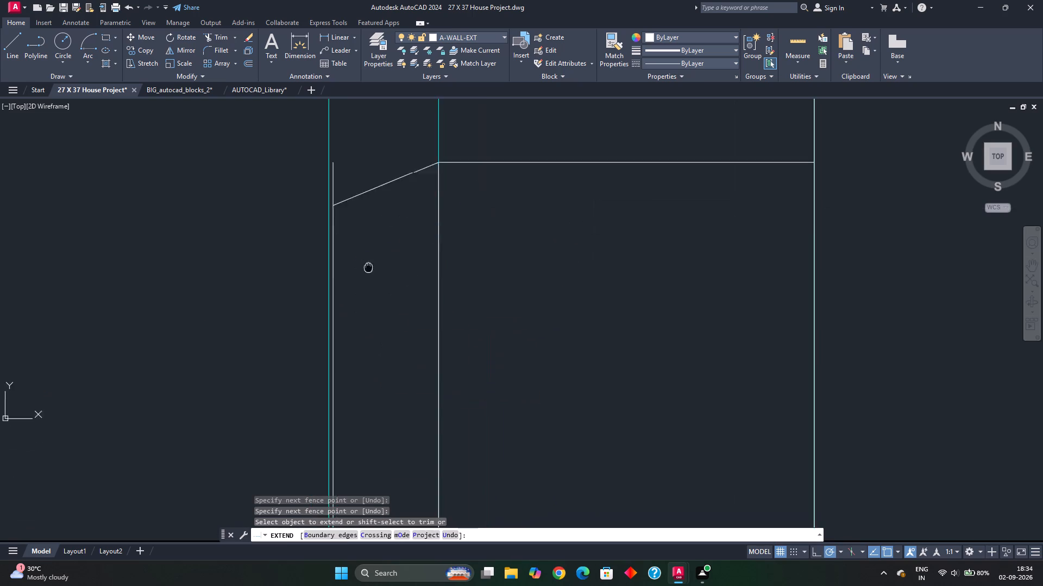
{"action": "middle_click_drag", "start_coordinate": [368, 263], "coordinate": [368, 260]}
{"action": "scroll", "coordinate": [368, 260], "scroll_direction": "down", "scroll_amount": 1}
{"action": "scroll", "coordinate": [396, 405], "scroll_direction": "down", "scroll_amount": 1}
{"action": "middle_click_drag", "start_coordinate": [368, 437], "coordinate": [366, 157]}
{"action": "scroll", "coordinate": [378, 434], "scroll_direction": "down", "scroll_amount": 1}
{"action": "middle_click_drag", "start_coordinate": [378, 435], "coordinate": [376, 162]}
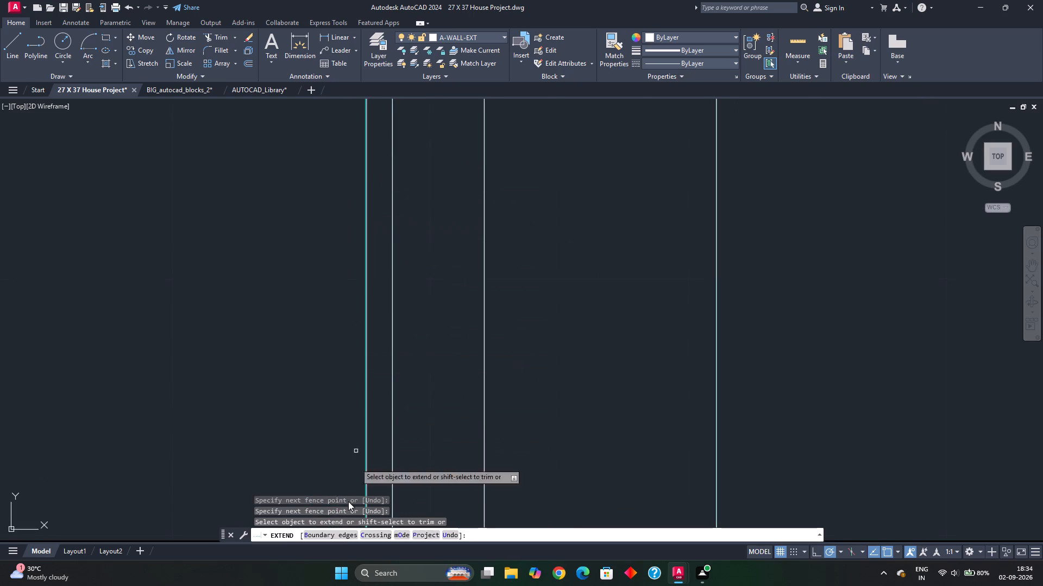
{"action": "middle_click_drag", "start_coordinate": [348, 501], "coordinate": [363, 432]}
{"action": "scroll", "coordinate": [386, 391], "scroll_direction": "down", "scroll_amount": 2}
{"action": "middle_click_drag", "start_coordinate": [387, 411], "coordinate": [386, 180]}
{"action": "middle_click_drag", "start_coordinate": [410, 502], "coordinate": [391, 431]}
{"action": "scroll", "coordinate": [400, 464], "scroll_direction": "up", "scroll_amount": 2}
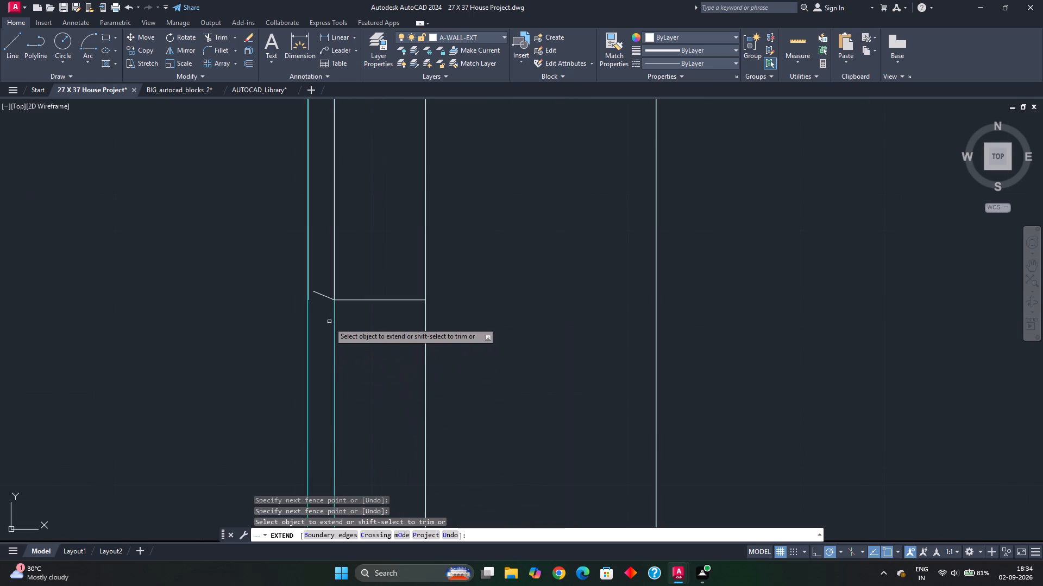
{"action": "left_click", "coordinate": [325, 293]}
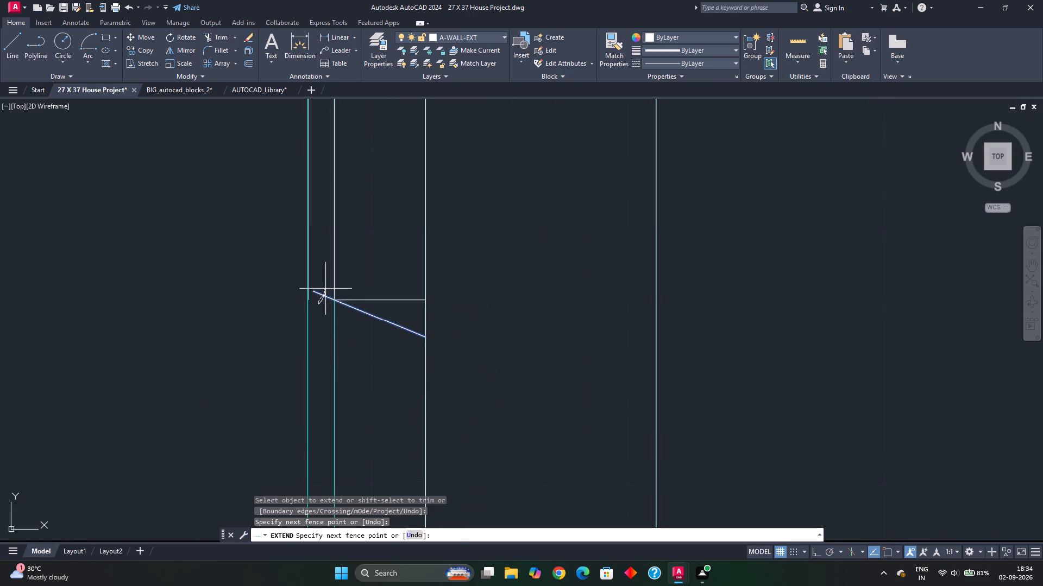
{"action": "scroll", "coordinate": [310, 300], "scroll_direction": "up", "scroll_amount": 2}
{"action": "left_click", "coordinate": [319, 277]}
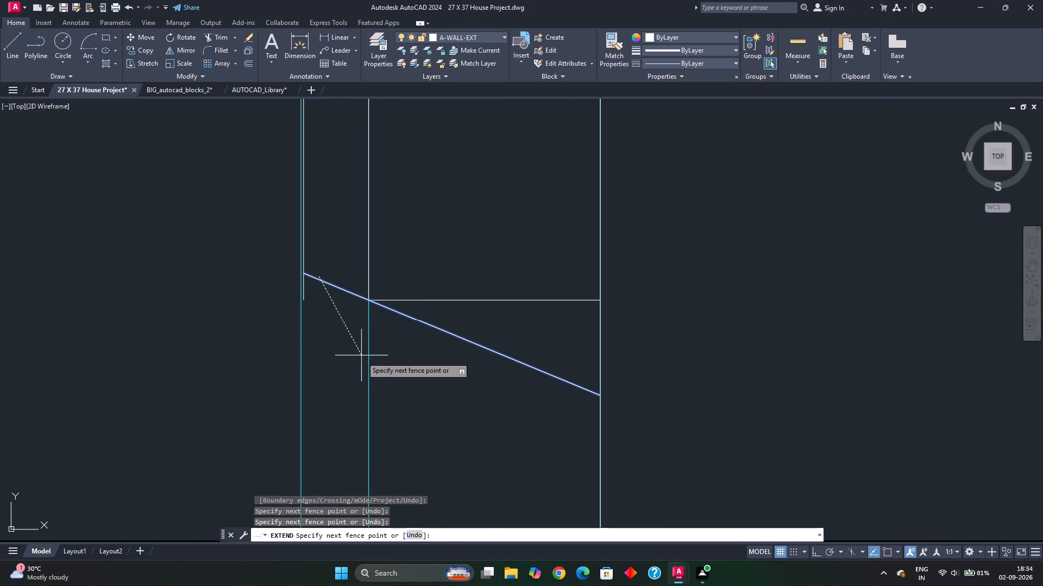
{"action": "left_click", "coordinate": [347, 348]}
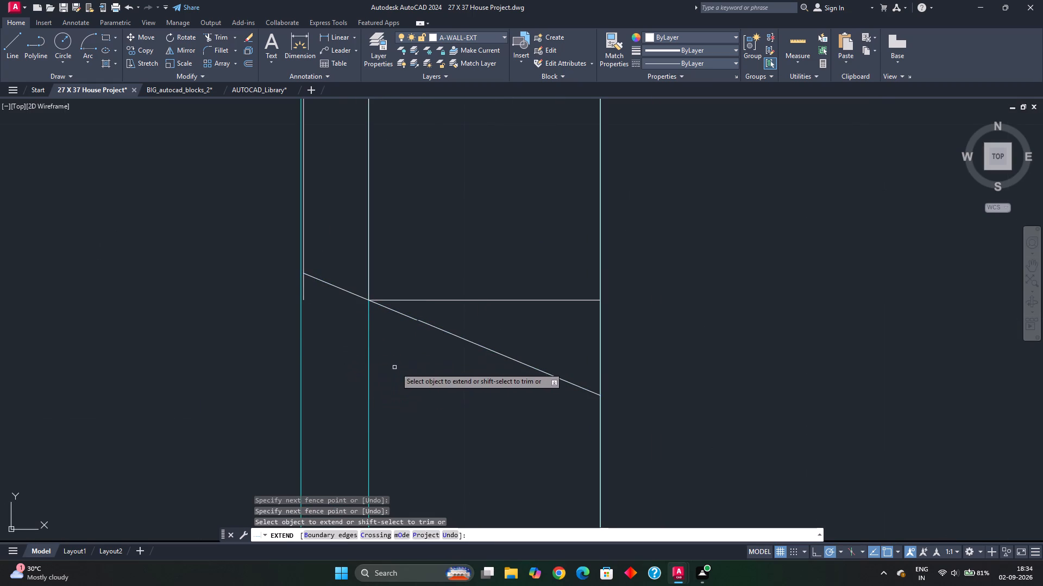
{"action": "left_click_drag", "start_coordinate": [420, 320], "coordinate": [410, 337], "text": "shift"}
{"action": "scroll", "coordinate": [397, 351], "scroll_direction": "down", "scroll_amount": 2}
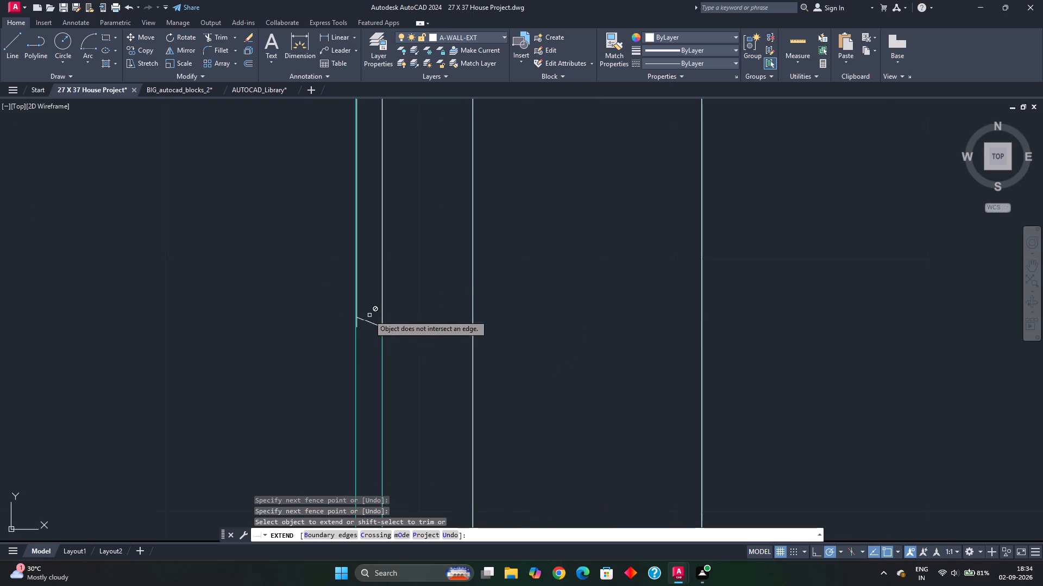
{"action": "scroll", "coordinate": [351, 271], "scroll_direction": "up", "scroll_amount": 2}
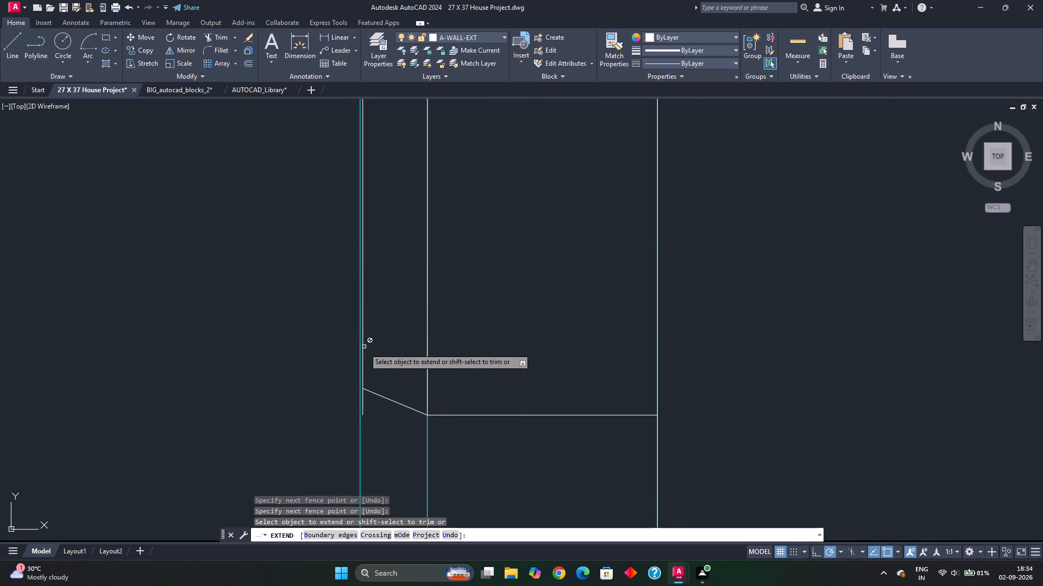
{"action": "key", "text": "Escape"}
{"action": "key", "text": "Escape"}
Move the unit's outer vertical line horizontally from the lower sloped line's end onto the adjacent cyan projection line.
{"action": "left_click", "coordinate": [361, 359]}
{"action": "key", "text": "Escape"}
{"action": "scroll", "coordinate": [365, 367], "scroll_direction": "up", "scroll_amount": 3}
{"action": "left_click", "coordinate": [349, 385]}
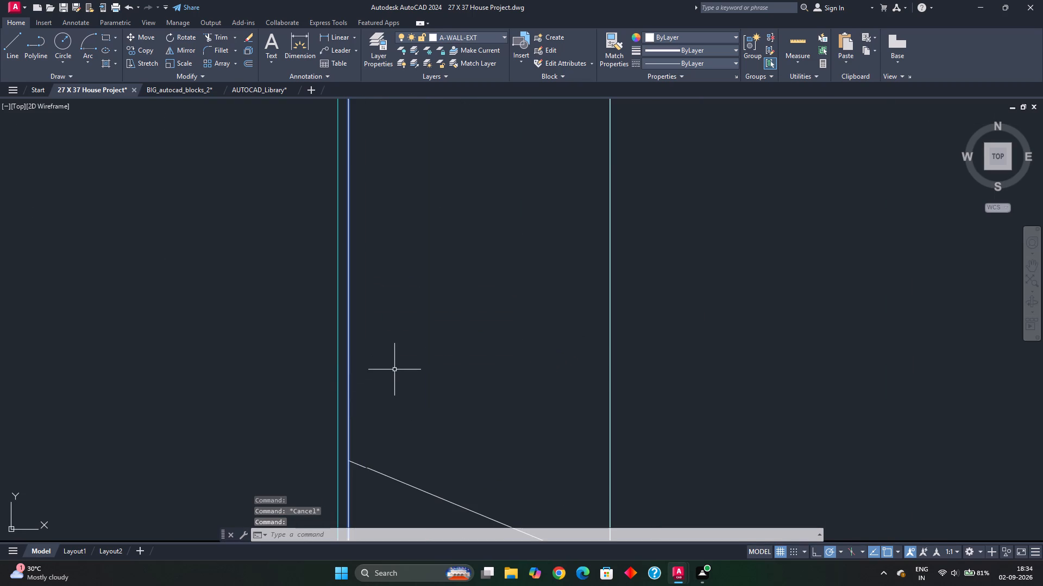
{"action": "key", "text": "m"}
{"action": "key", "text": "Return"}
{"action": "middle_click_drag", "start_coordinate": [391, 400], "coordinate": [449, 206]}
{"action": "scroll", "coordinate": [411, 287], "scroll_direction": "up", "scroll_amount": 1}
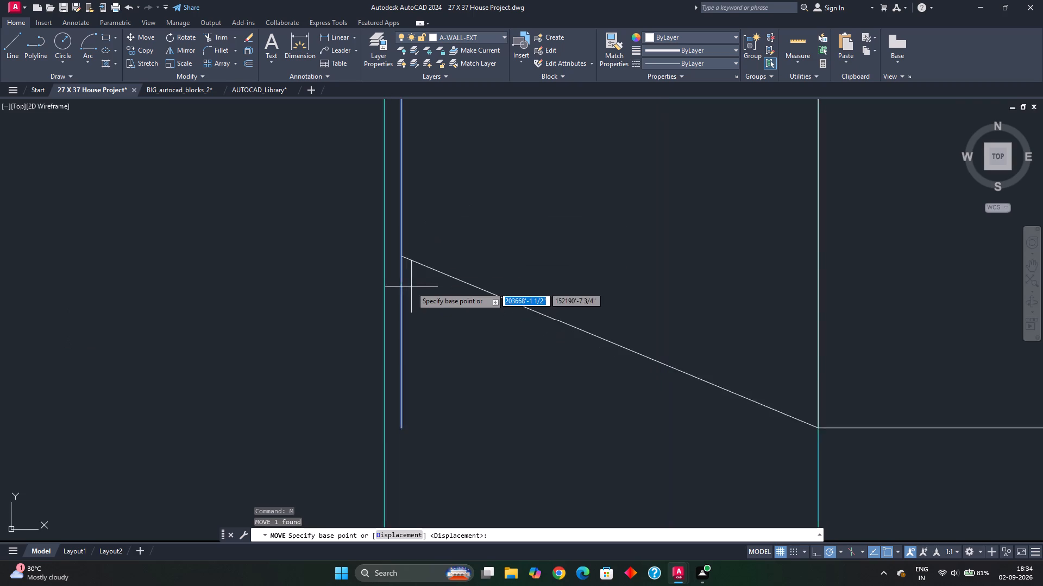
{"action": "scroll", "coordinate": [411, 287], "scroll_direction": "up", "scroll_amount": 1}
{"action": "left_click", "coordinate": [395, 238]}
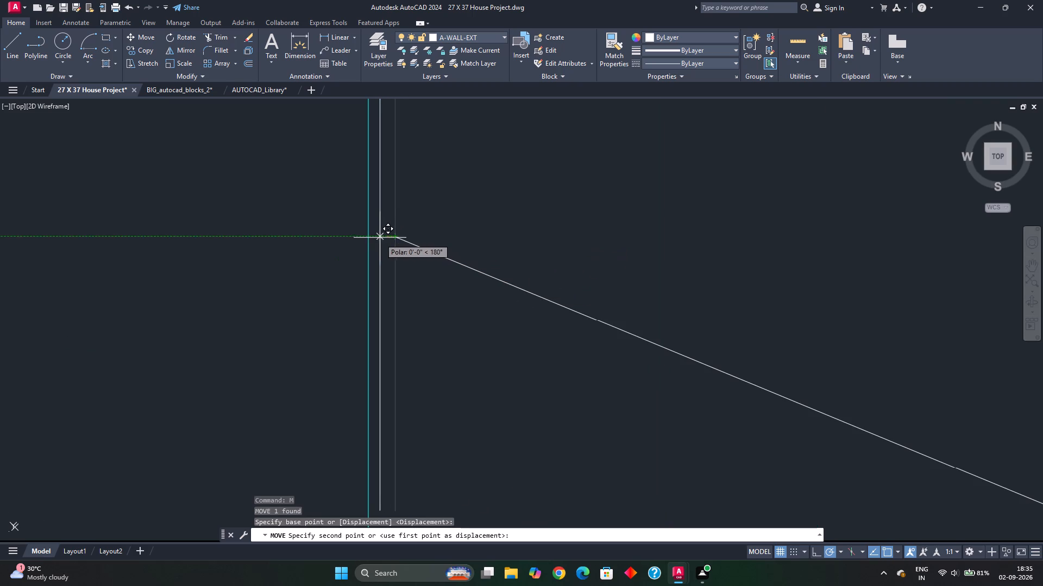
{"action": "left_click", "coordinate": [370, 238]}
{"action": "key", "text": "Escape"}
{"action": "scroll", "coordinate": [435, 256], "scroll_direction": "down", "scroll_amount": 3}
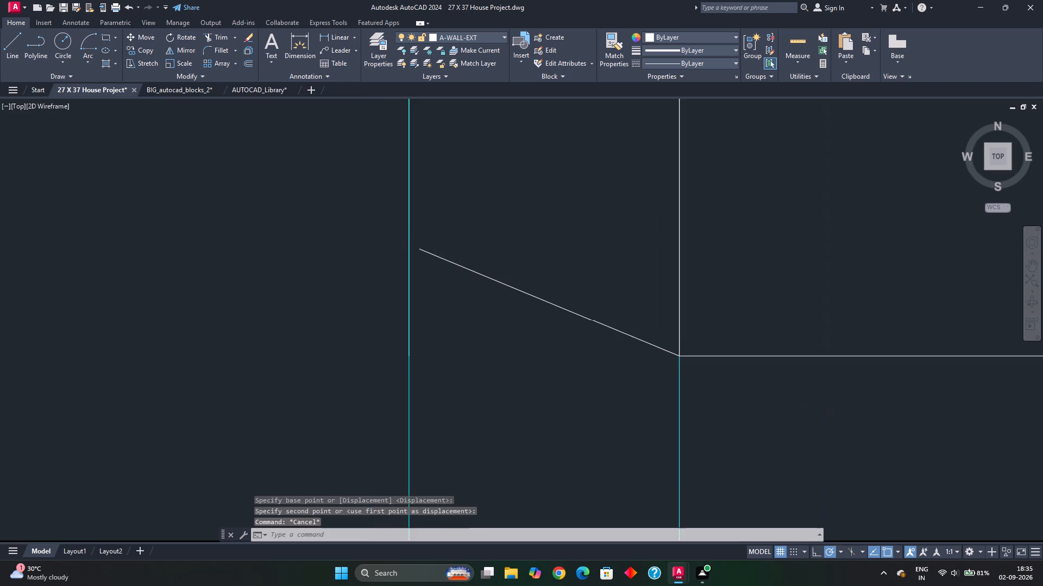
Extend the unit's lower and upper sloped lines to meet the relocated outer vertical line.
{"action": "type", "text": "ex"}
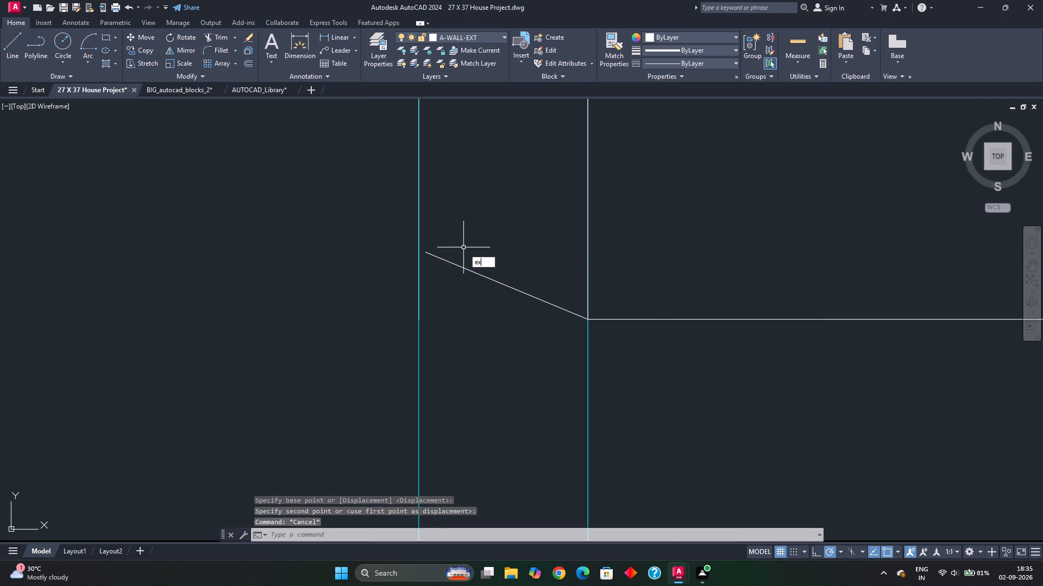
{"action": "key", "text": "space"}
{"action": "left_click", "coordinate": [447, 262]}
{"action": "scroll", "coordinate": [458, 232], "scroll_direction": "down", "scroll_amount": 2}
{"action": "middle_click_drag", "start_coordinate": [486, 183], "coordinate": [482, 341]}
{"action": "scroll", "coordinate": [482, 341], "scroll_direction": "down", "scroll_amount": 3}
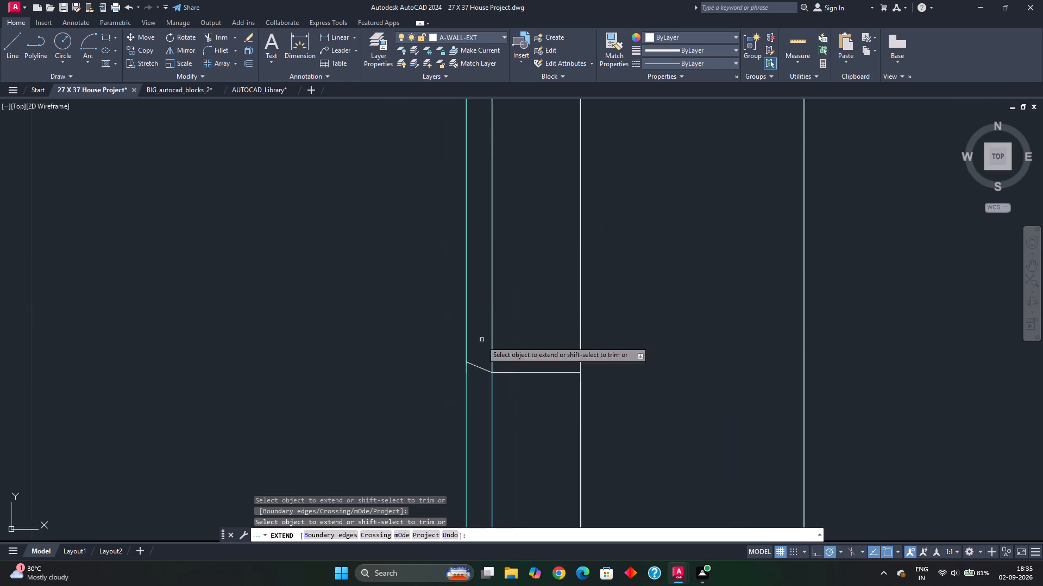
{"action": "middle_click_drag", "start_coordinate": [474, 222], "coordinate": [460, 442]}
{"action": "middle_click_drag", "start_coordinate": [479, 216], "coordinate": [470, 314]}
{"action": "scroll", "coordinate": [473, 297], "scroll_direction": "down", "scroll_amount": 1}
{"action": "middle_click_drag", "start_coordinate": [489, 240], "coordinate": [510, 464]}
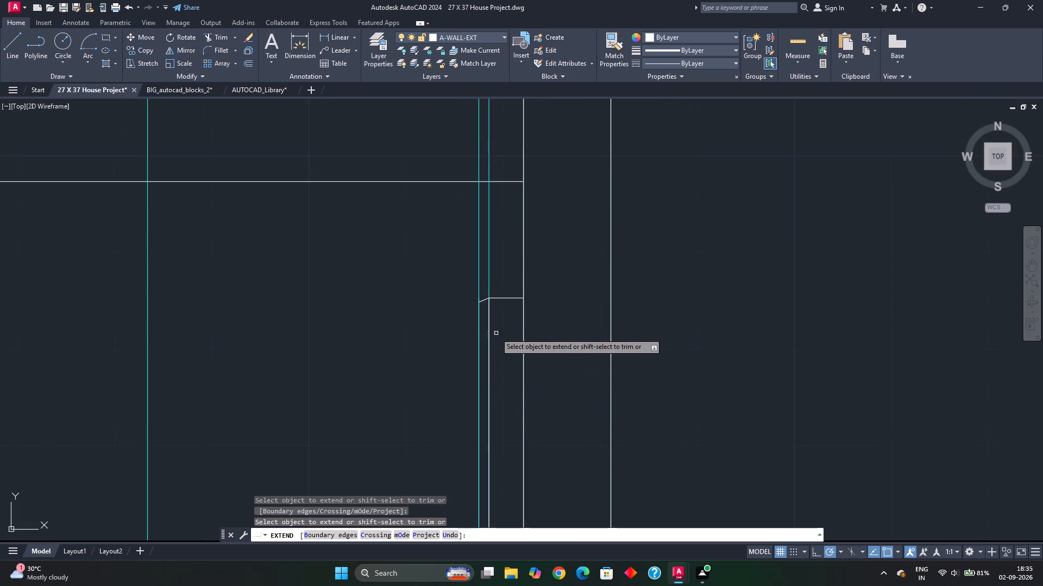
{"action": "scroll", "coordinate": [495, 328], "scroll_direction": "up", "scroll_amount": 2}
{"action": "scroll", "coordinate": [461, 267], "scroll_direction": "up", "scroll_amount": 3}
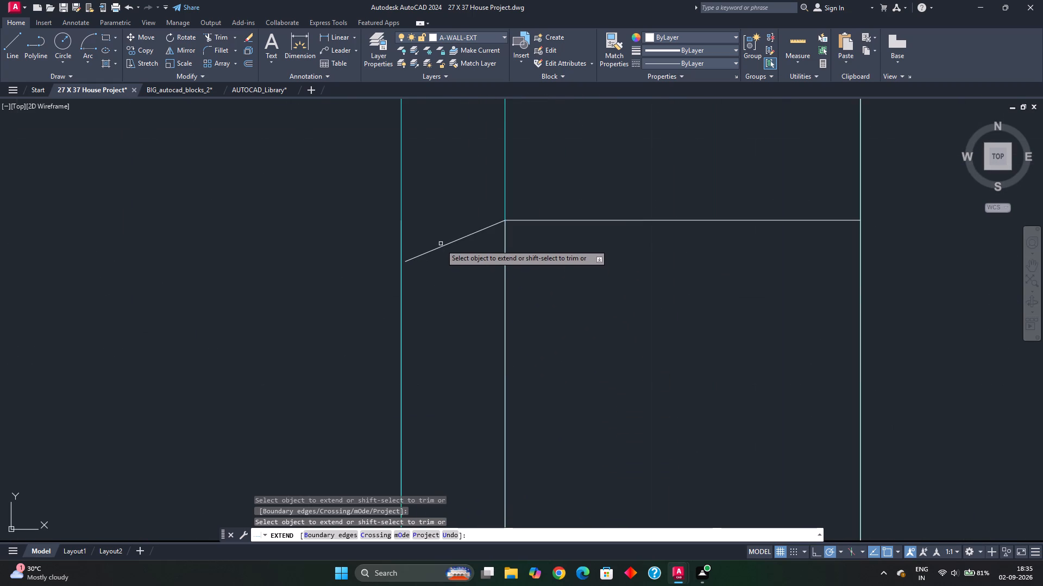
{"action": "left_click", "coordinate": [438, 247]}
{"action": "scroll", "coordinate": [431, 254], "scroll_direction": "up", "scroll_amount": 2}
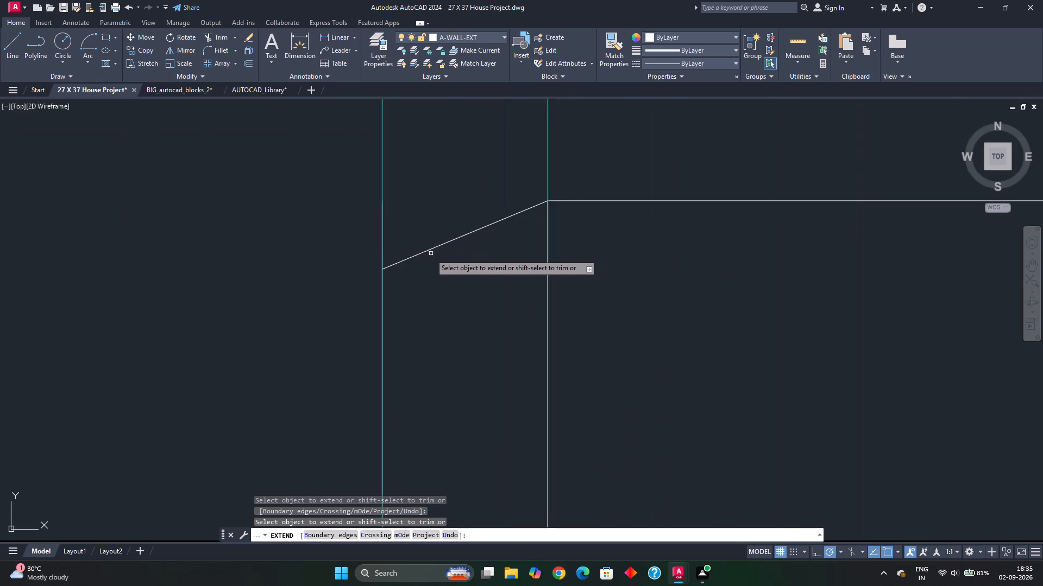
{"action": "key", "text": "Escape"}
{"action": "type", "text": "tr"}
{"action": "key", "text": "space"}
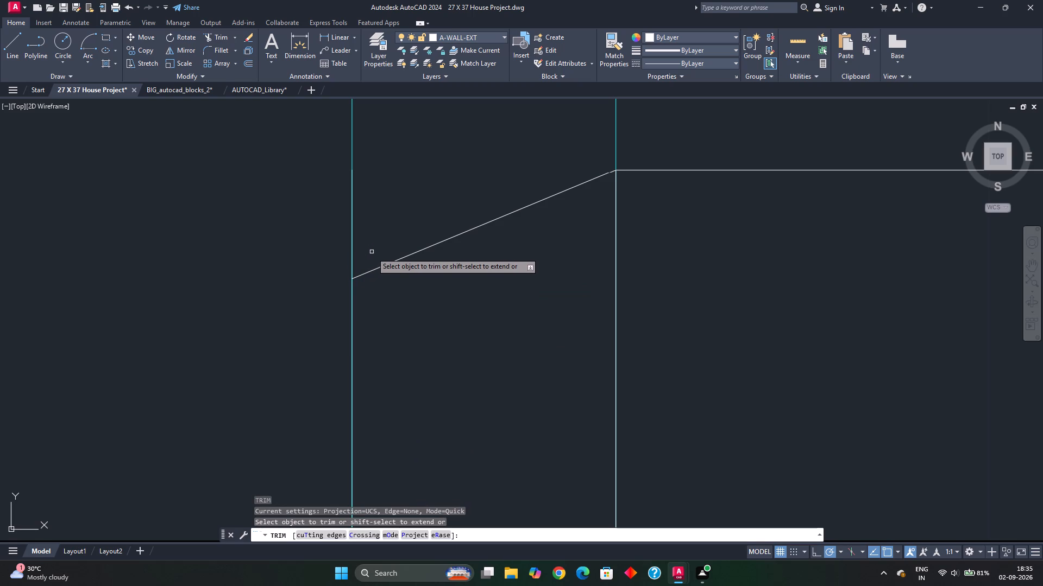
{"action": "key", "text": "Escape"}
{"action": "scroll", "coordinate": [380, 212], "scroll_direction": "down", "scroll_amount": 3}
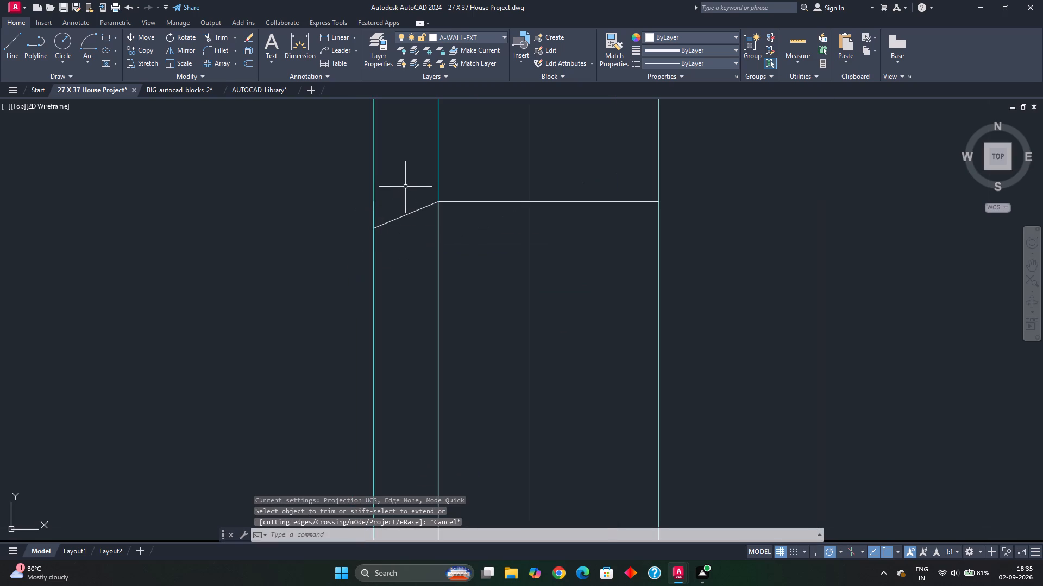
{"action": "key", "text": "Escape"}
Turn off the A-SECT layer to hide the projection lines.
{"action": "left_click", "coordinate": [505, 35]}
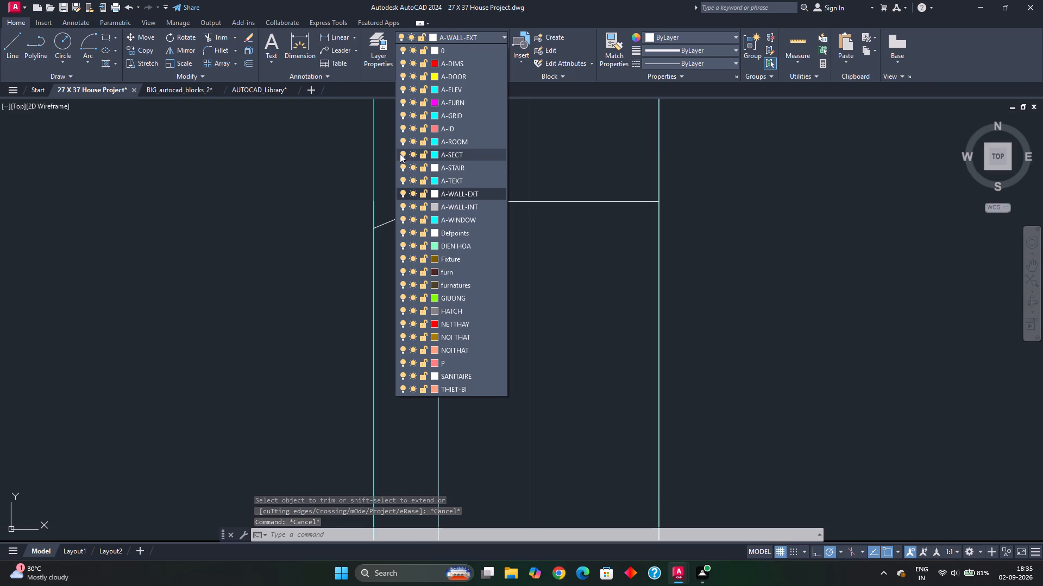
{"action": "left_click", "coordinate": [400, 154]}
{"action": "key", "text": "Escape"}
Trim the outer vertical line's overshoots beyond the upper and lower sloped edges of the wall-mounted unit.
{"action": "scroll", "coordinate": [389, 274], "scroll_direction": "down", "scroll_amount": 3}
{"action": "key", "text": "t"}
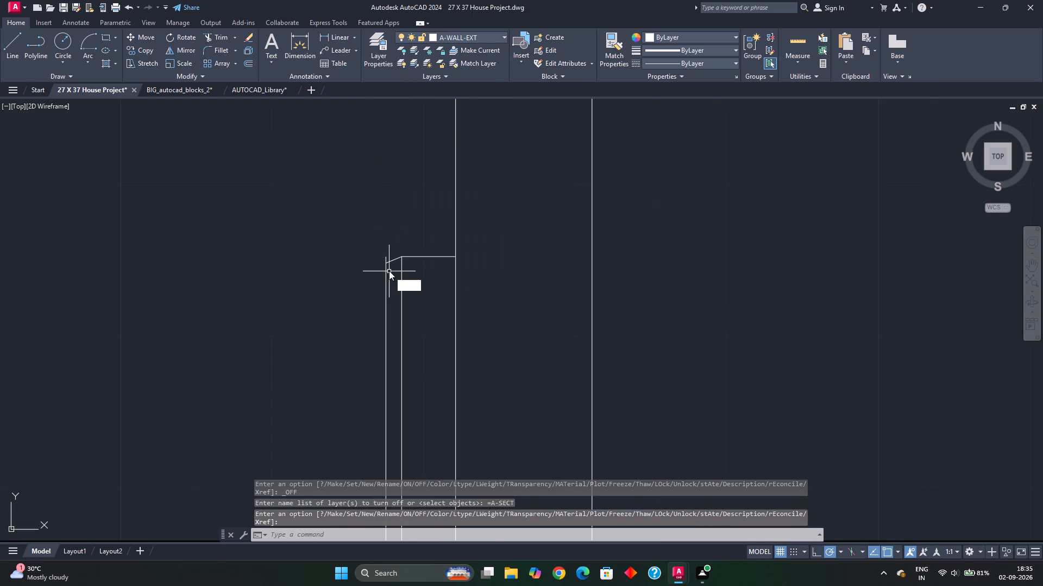
{"action": "key", "text": "r"}
{"action": "key", "text": "space"}
{"action": "scroll", "coordinate": [386, 253], "scroll_direction": "up", "scroll_amount": 2}
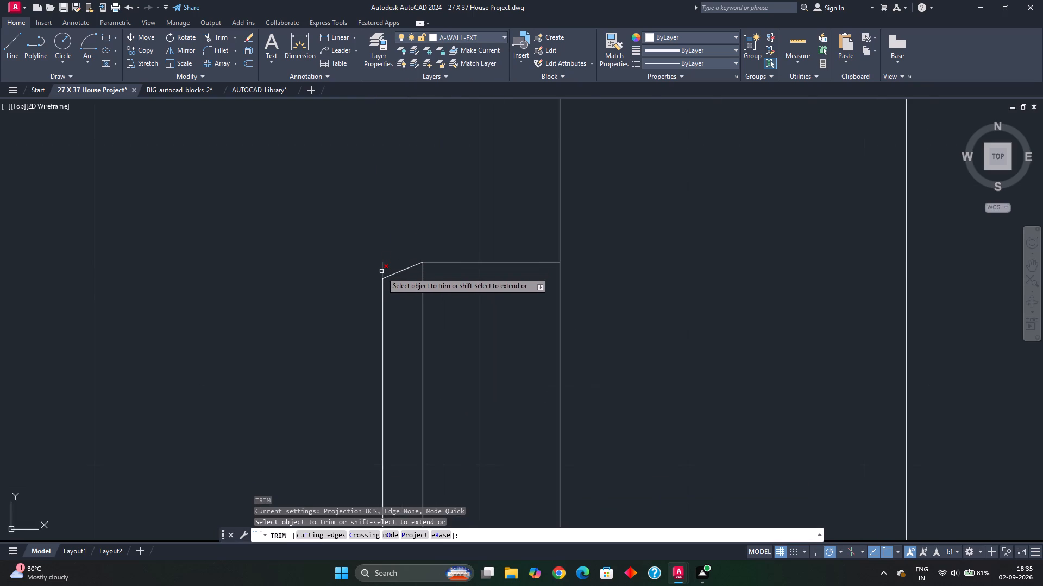
{"action": "left_click", "coordinate": [381, 272]}
{"action": "scroll", "coordinate": [394, 352], "scroll_direction": "down", "scroll_amount": 3}
{"action": "middle_click_drag", "start_coordinate": [395, 374], "coordinate": [382, 198]}
{"action": "scroll", "coordinate": [415, 363], "scroll_direction": "down", "scroll_amount": 1}
{"action": "middle_click_drag", "start_coordinate": [411, 366], "coordinate": [399, 156]}
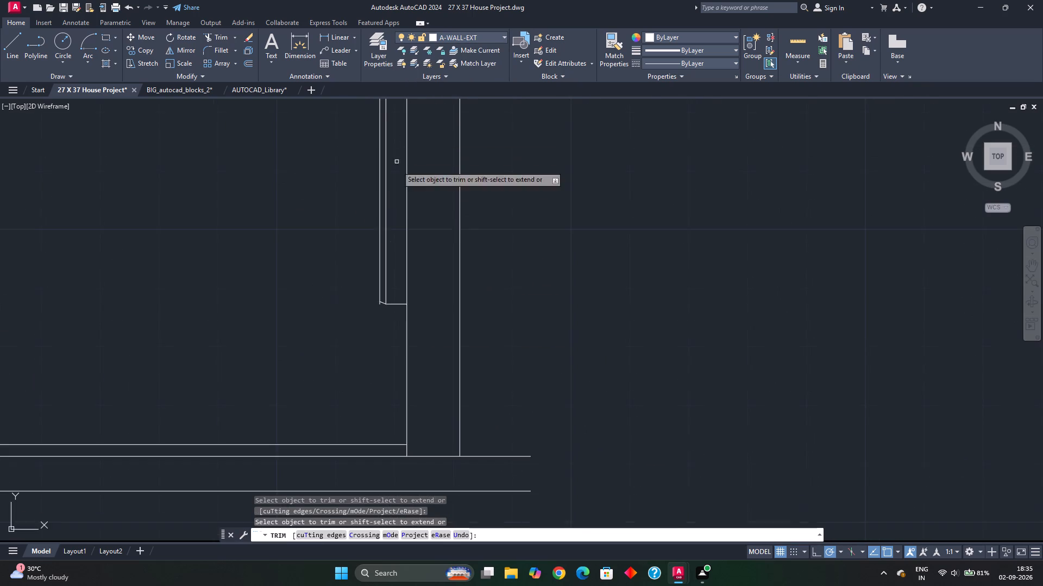
{"action": "scroll", "coordinate": [384, 298], "scroll_direction": "up", "scroll_amount": 2}
{"action": "left_click", "coordinate": [370, 311]}
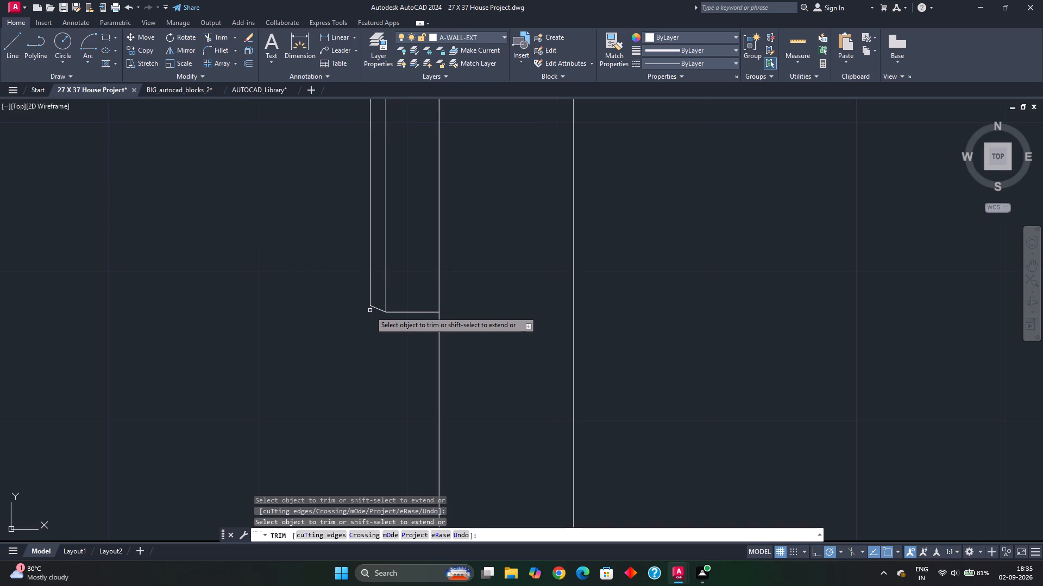
{"action": "scroll", "coordinate": [413, 349], "scroll_direction": "down", "scroll_amount": 3}
{"action": "key", "text": "Escape"}
Turn the A-SECT layer back on to show the projection lines.
{"action": "scroll", "coordinate": [456, 296], "scroll_direction": "down", "scroll_amount": 1}
{"action": "middle_click_drag", "start_coordinate": [456, 296], "coordinate": [467, 294]}
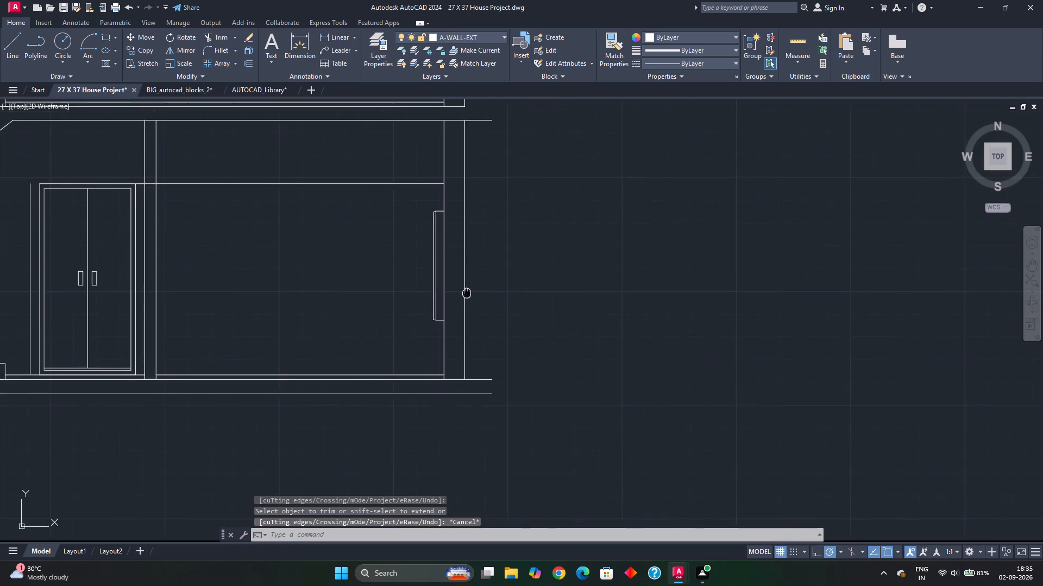
{"action": "middle_click_drag", "start_coordinate": [467, 294], "coordinate": [573, 314]}
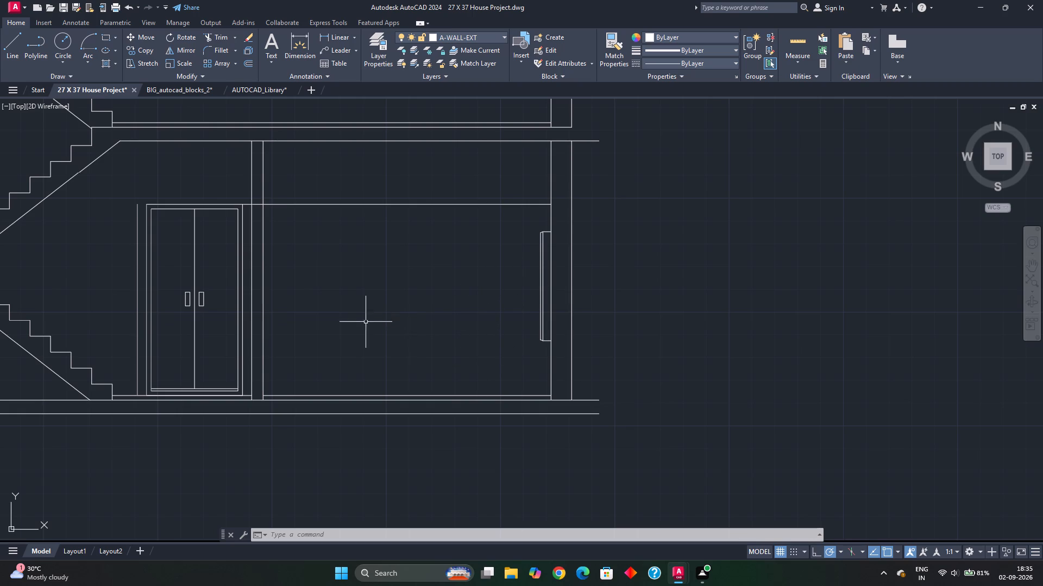
{"action": "key", "text": "Escape"}
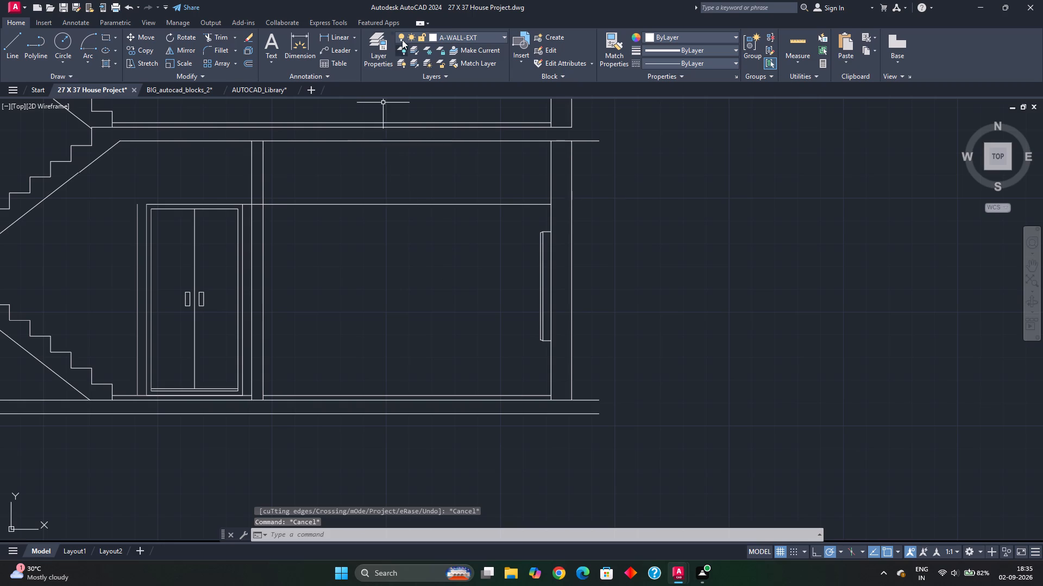
{"action": "left_click", "coordinate": [506, 37]}
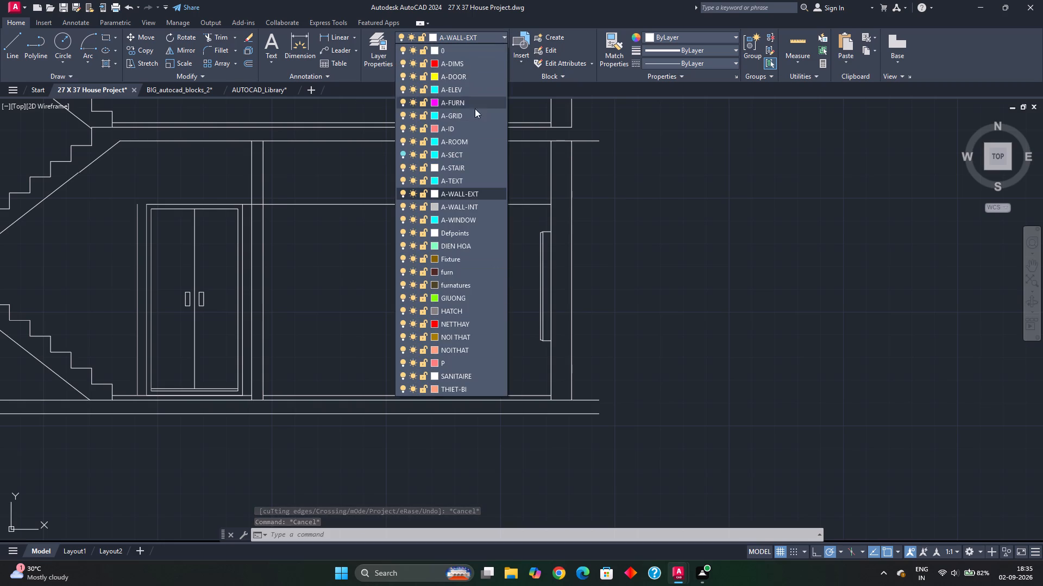
{"action": "left_click", "coordinate": [404, 154]}
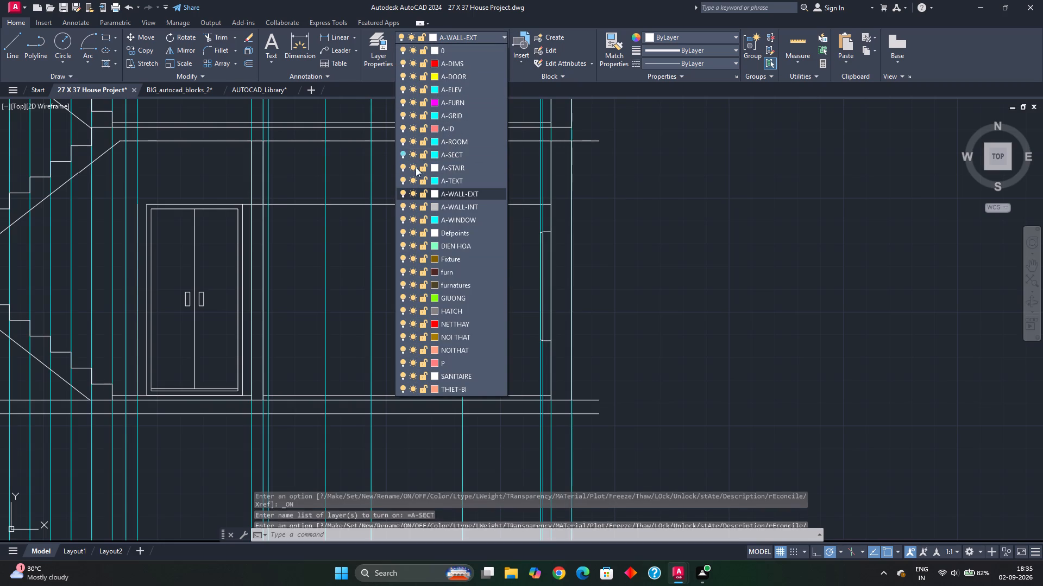
{"action": "key", "text": "Escape"}
Examine the ground floor plan's living room and bedroom furniture and follow the projection lines down to the section.
{"action": "scroll", "coordinate": [465, 322], "scroll_direction": "down", "scroll_amount": 3}
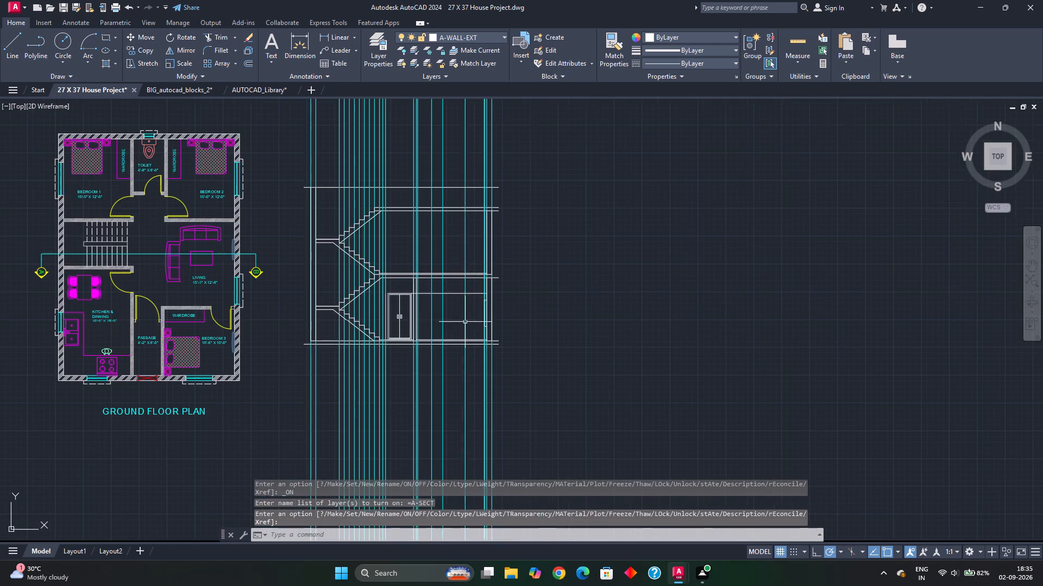
{"action": "scroll", "coordinate": [464, 262], "scroll_direction": "down", "scroll_amount": 1}
{"action": "middle_click_drag", "start_coordinate": [469, 232], "coordinate": [482, 456]}
{"action": "scroll", "coordinate": [458, 291], "scroll_direction": "up", "scroll_amount": 2}
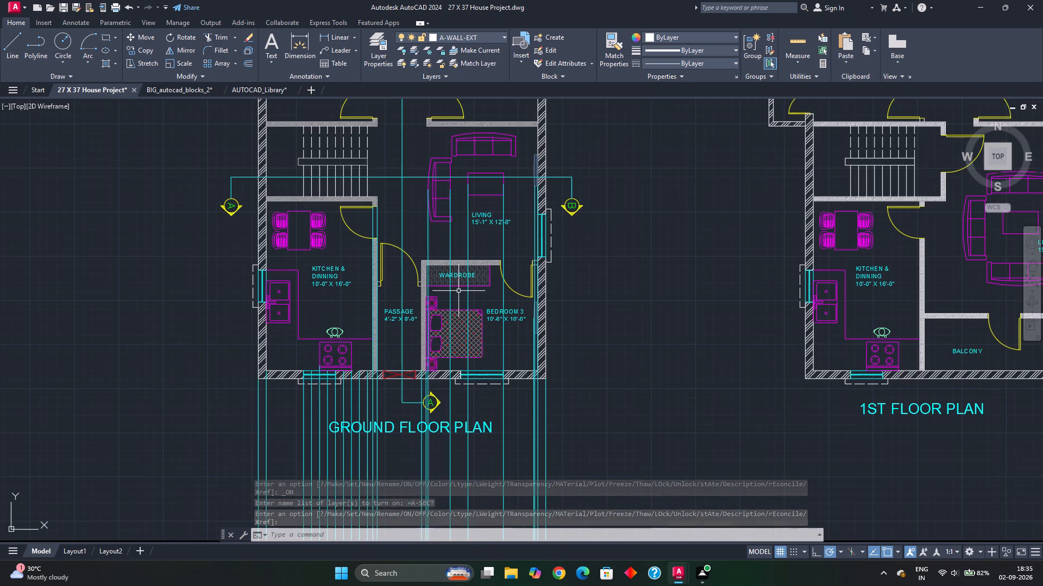
{"action": "middle_click_drag", "start_coordinate": [475, 315], "coordinate": [439, 138]}
{"action": "middle_click_drag", "start_coordinate": [447, 390], "coordinate": [422, 182]}
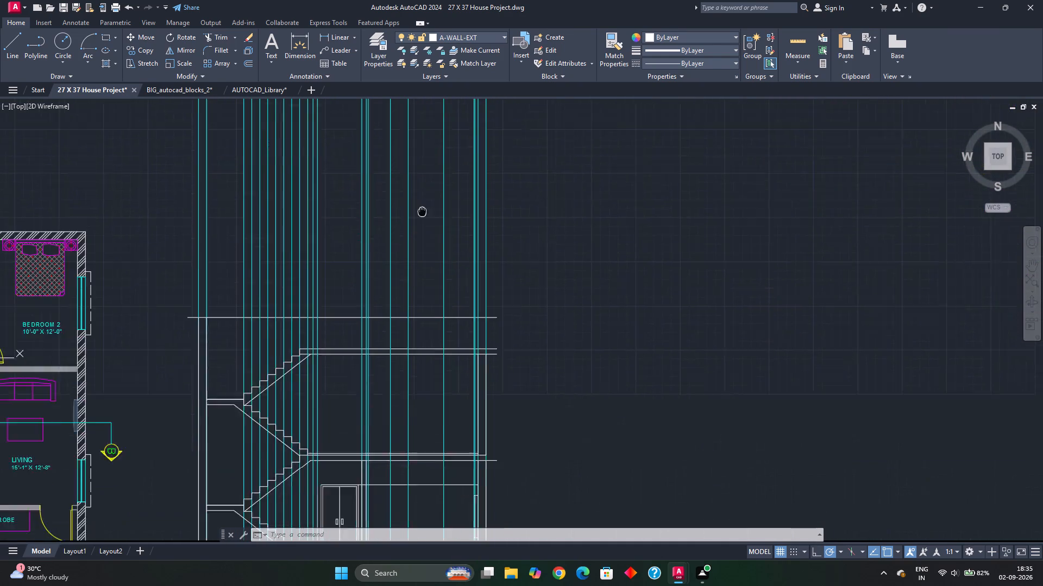
{"action": "middle_click_drag", "start_coordinate": [422, 182], "coordinate": [418, 117]}
{"action": "middle_click_drag", "start_coordinate": [410, 341], "coordinate": [410, 234]}
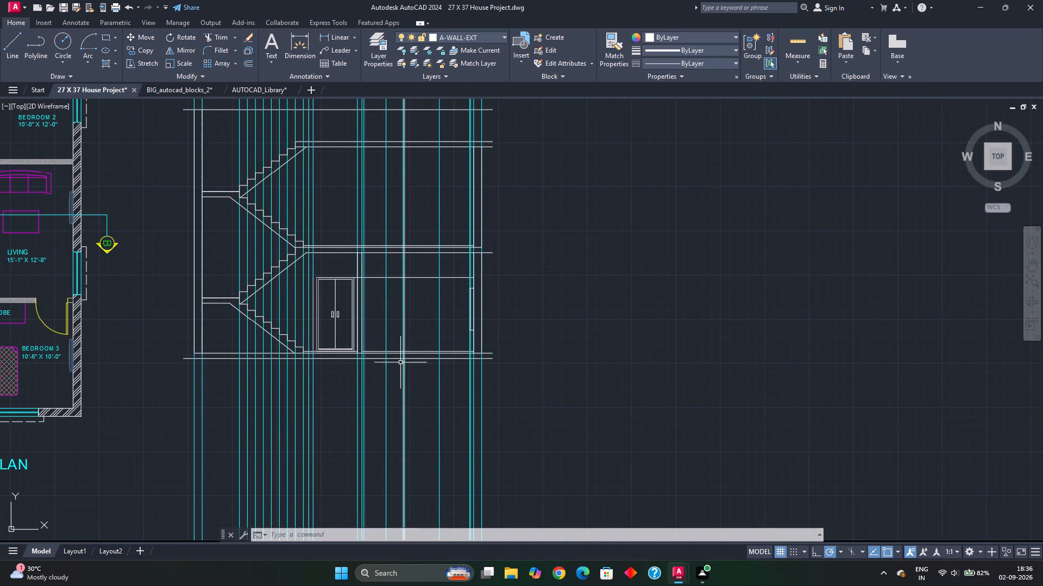
Switch to the BIG_autocad_blocks_2 drawing and look through its Sofa, Other Furn, Table and LCD blocks for suitable furniture.
{"action": "left_click", "coordinate": [180, 87]}
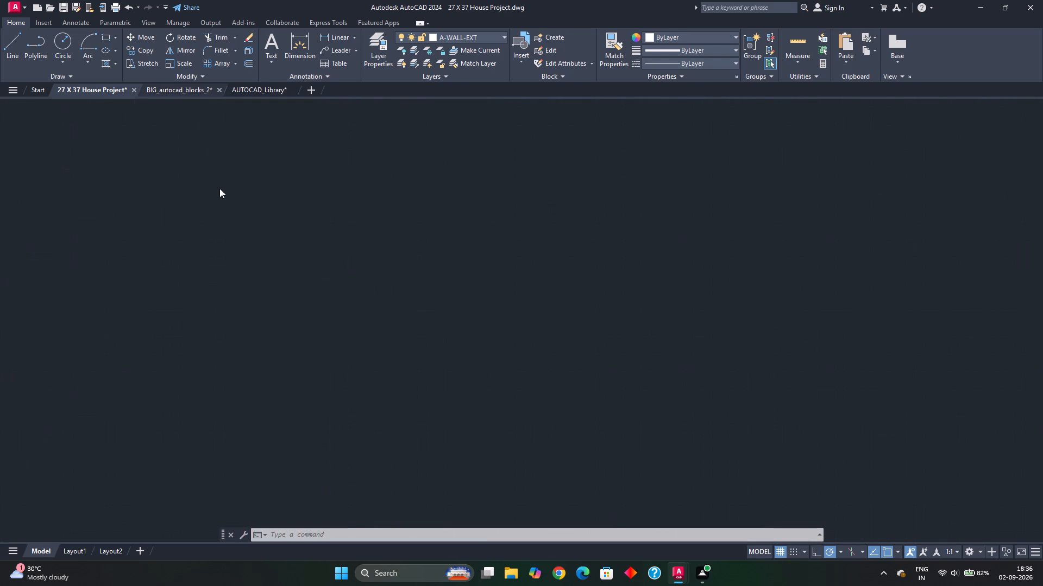
{"action": "scroll", "coordinate": [412, 333], "scroll_direction": "down", "scroll_amount": 3}
{"action": "middle_click_drag", "start_coordinate": [412, 334], "coordinate": [272, 227]}
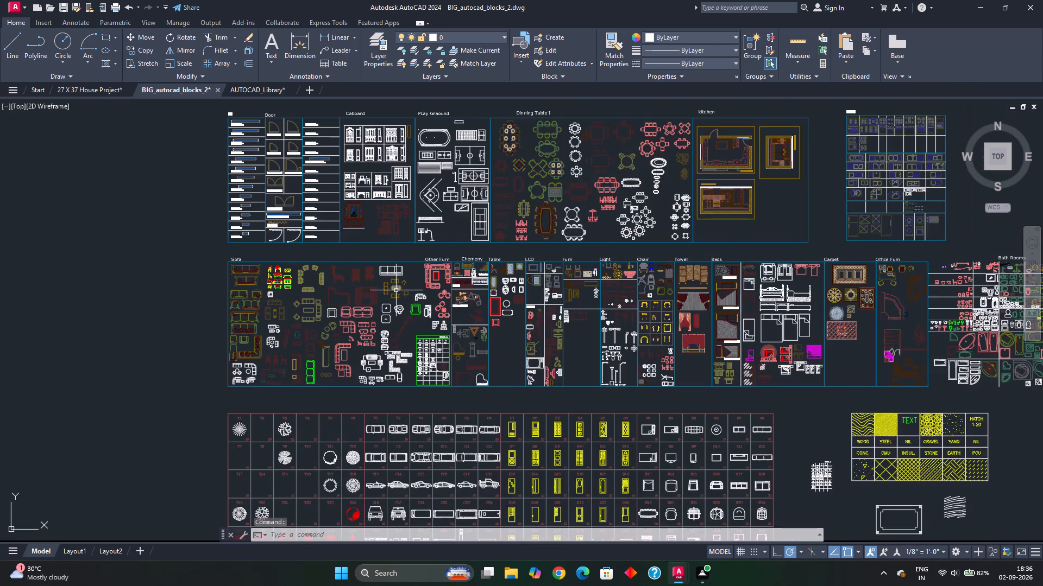
{"action": "scroll", "coordinate": [375, 286], "scroll_direction": "up", "scroll_amount": 2}
{"action": "middle_click_drag", "start_coordinate": [310, 324], "coordinate": [312, 304]}
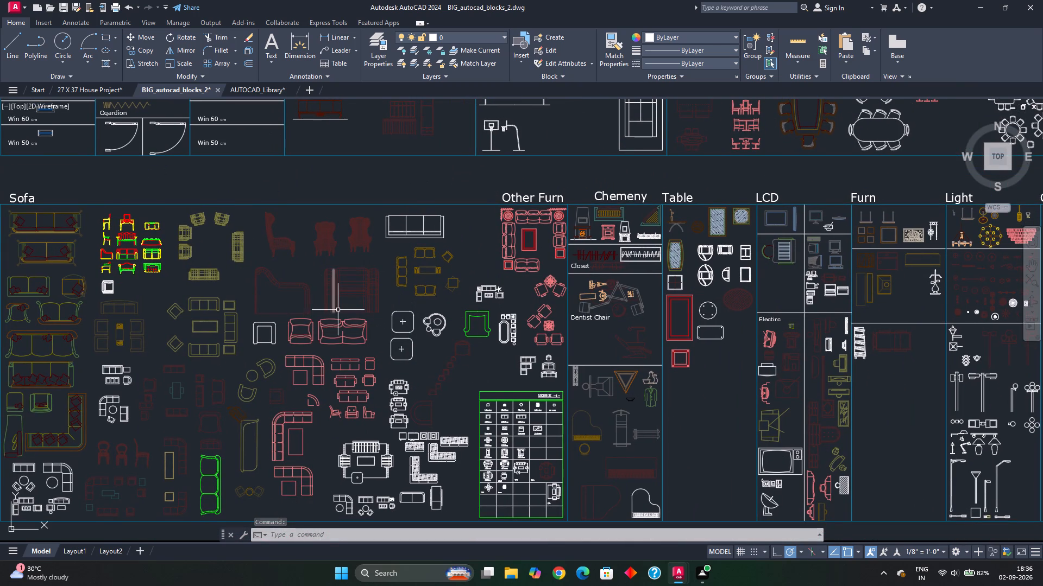
{"action": "middle_click_drag", "start_coordinate": [201, 371], "coordinate": [229, 243]}
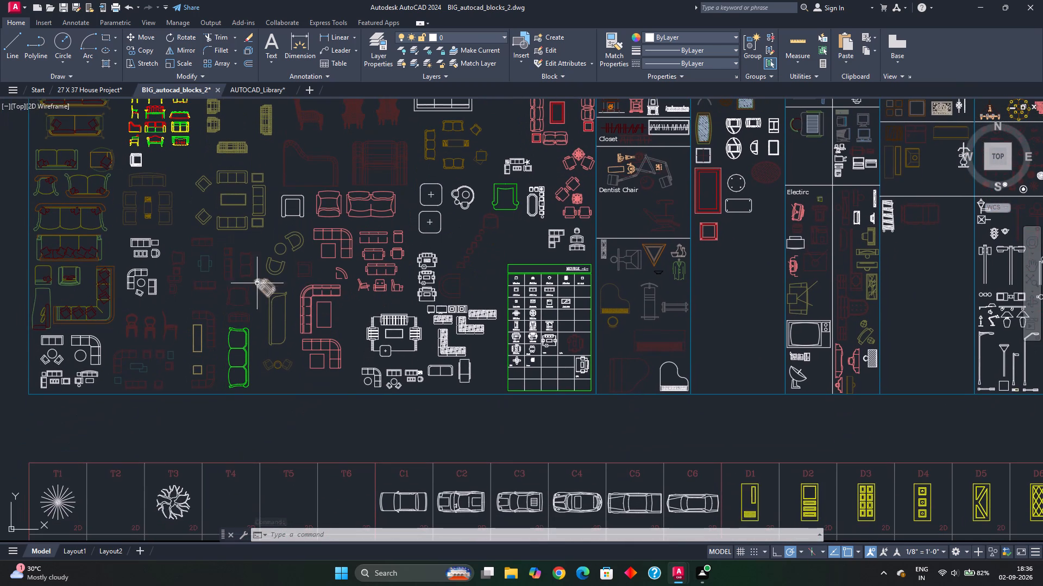
{"action": "middle_click_drag", "start_coordinate": [423, 330], "coordinate": [367, 258]}
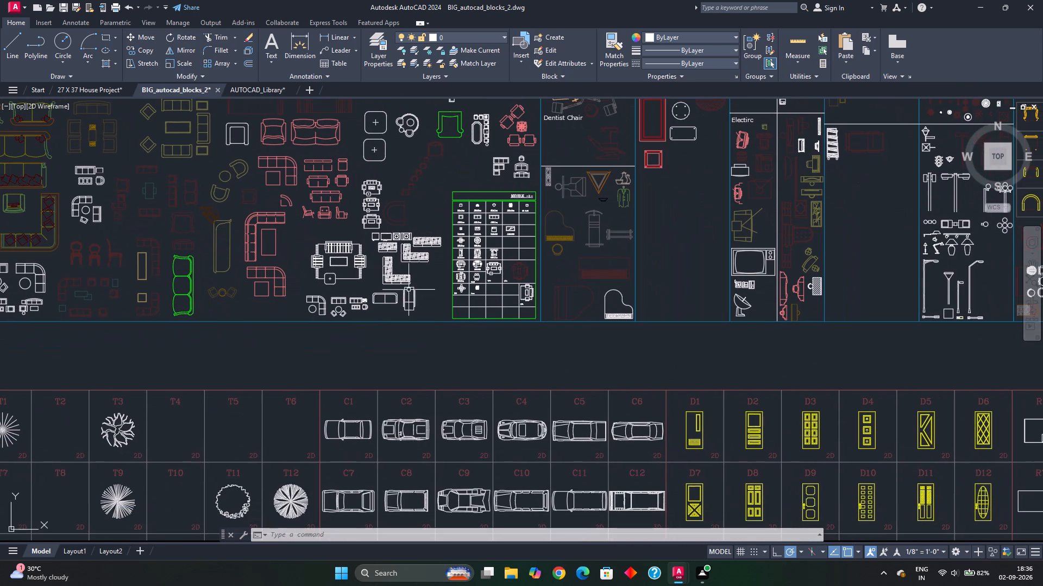
{"action": "scroll", "coordinate": [360, 200], "scroll_direction": "up", "scroll_amount": 2}
{"action": "scroll", "coordinate": [420, 298], "scroll_direction": "down", "scroll_amount": 3}
{"action": "middle_click_drag", "start_coordinate": [487, 348], "coordinate": [482, 346]}
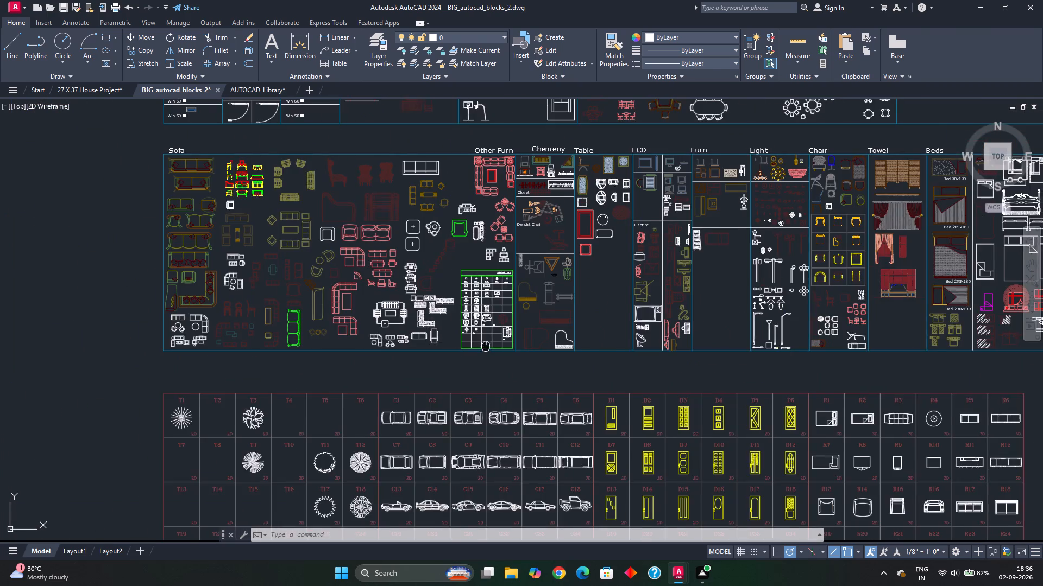
{"action": "middle_click_drag", "start_coordinate": [482, 346], "coordinate": [432, 314]}
{"action": "scroll", "coordinate": [431, 311], "scroll_direction": "up", "scroll_amount": 3}
{"action": "scroll", "coordinate": [432, 303], "scroll_direction": "down", "scroll_amount": 3}
{"action": "middle_click_drag", "start_coordinate": [443, 332], "coordinate": [357, 368]}
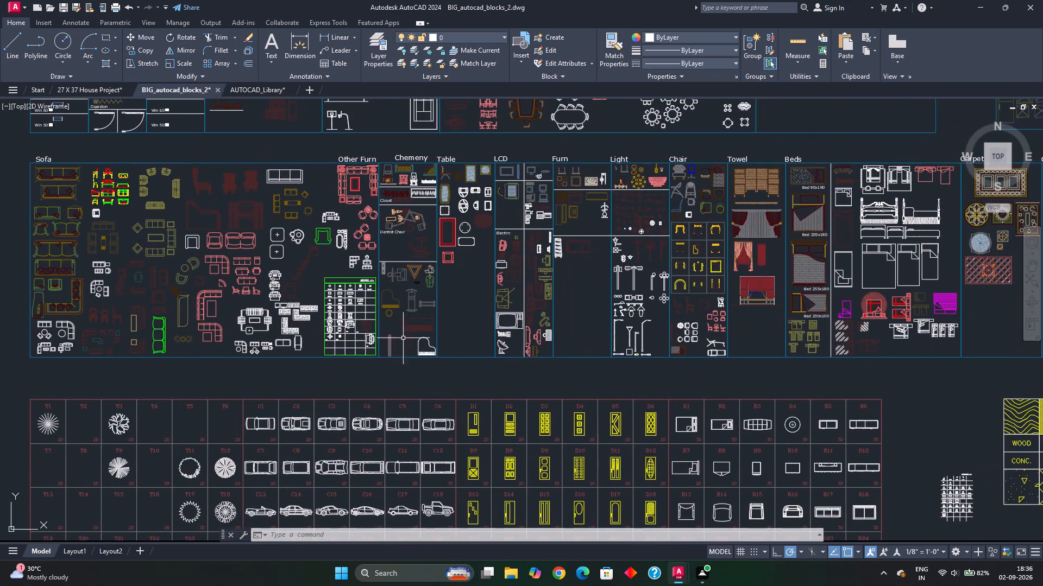
{"action": "scroll", "coordinate": [488, 287], "scroll_direction": "up", "scroll_amount": 2}
{"action": "middle_click_drag", "start_coordinate": [482, 294], "coordinate": [431, 387]}
{"action": "middle_click_drag", "start_coordinate": [381, 285], "coordinate": [380, 314]}
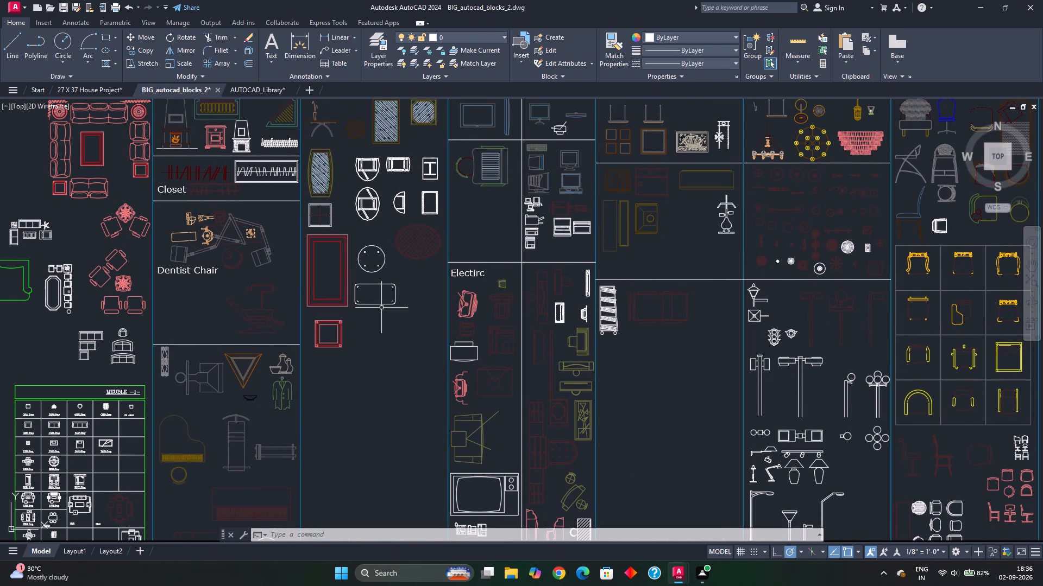
{"action": "scroll", "coordinate": [385, 304], "scroll_direction": "down", "scroll_amount": 1}
{"action": "scroll", "coordinate": [355, 220], "scroll_direction": "up", "scroll_amount": 2}
{"action": "middle_click_drag", "start_coordinate": [348, 199], "coordinate": [346, 226]}
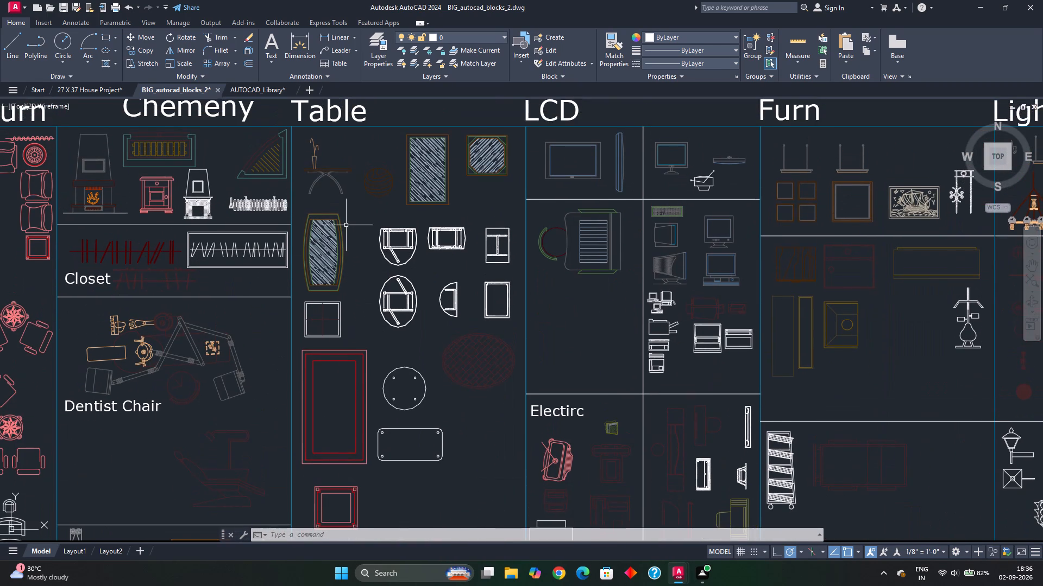
{"action": "scroll", "coordinate": [329, 180], "scroll_direction": "up", "scroll_amount": 3}
{"action": "middle_click_drag", "start_coordinate": [327, 237], "coordinate": [327, 246]}
{"action": "middle_click_drag", "start_coordinate": [330, 229], "coordinate": [339, 278]}
{"action": "scroll", "coordinate": [338, 277], "scroll_direction": "down", "scroll_amount": 4}
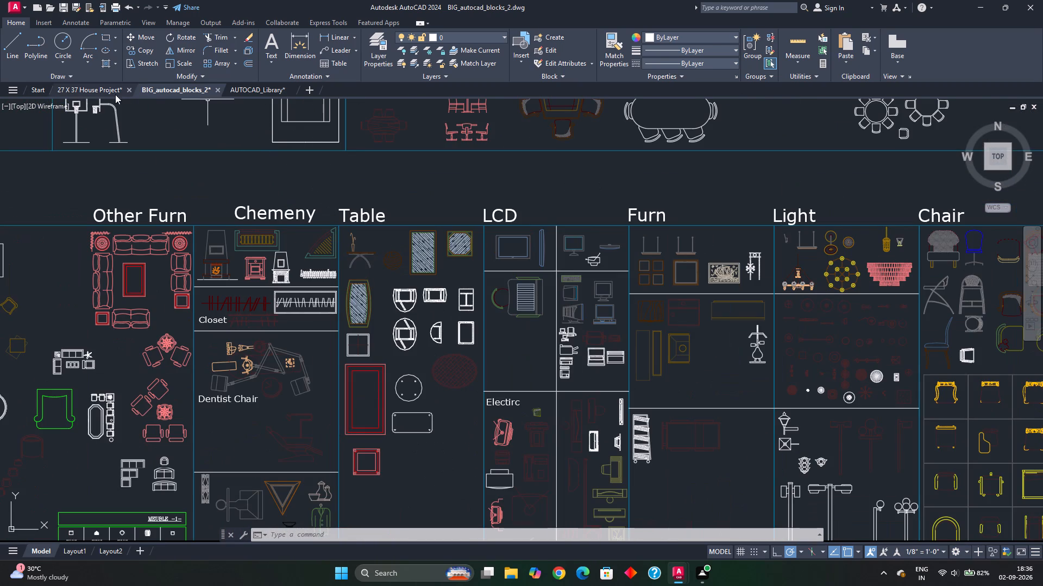
Return to the 27 X 37 House Project drawing and examine the ground floor living room and its projection lines down to the section.
{"action": "left_click", "coordinate": [106, 91]}
{"action": "key", "text": "Escape"}
{"action": "scroll", "coordinate": [418, 305], "scroll_direction": "down", "scroll_amount": 2}
{"action": "middle_click_drag", "start_coordinate": [427, 271], "coordinate": [428, 315]}
{"action": "scroll", "coordinate": [428, 315], "scroll_direction": "down", "scroll_amount": 1}
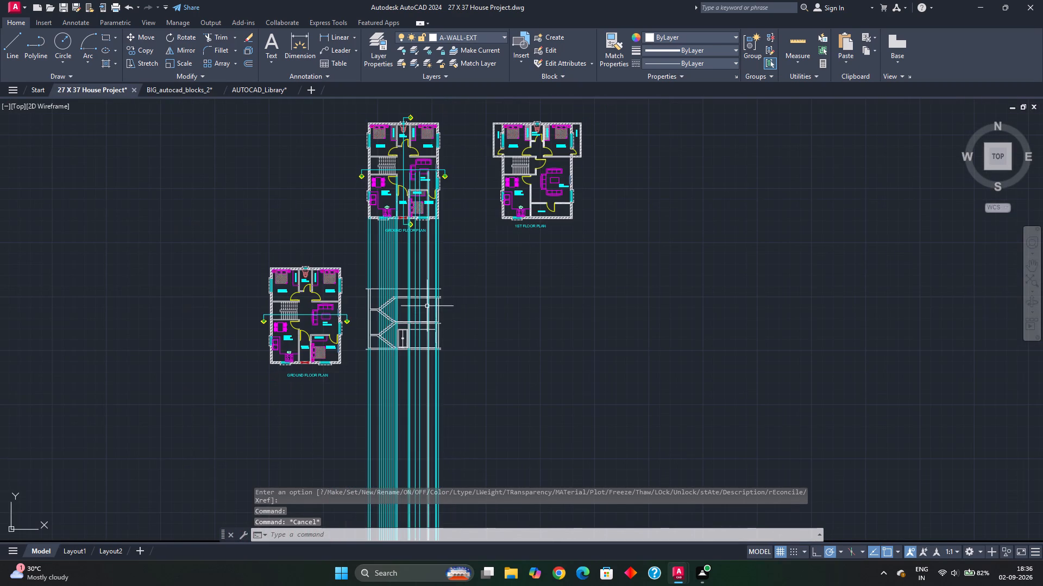
{"action": "scroll", "coordinate": [403, 258], "scroll_direction": "up", "scroll_amount": 1}
{"action": "middle_click_drag", "start_coordinate": [411, 231], "coordinate": [413, 324]}
{"action": "scroll", "coordinate": [436, 227], "scroll_direction": "up", "scroll_amount": 1}
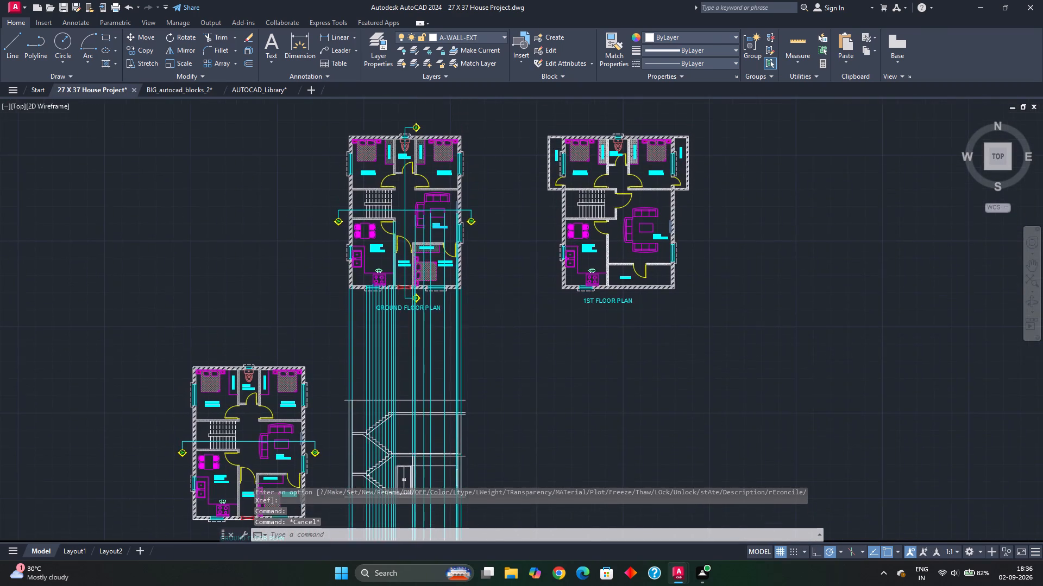
{"action": "scroll", "coordinate": [436, 227], "scroll_direction": "up", "scroll_amount": 1}
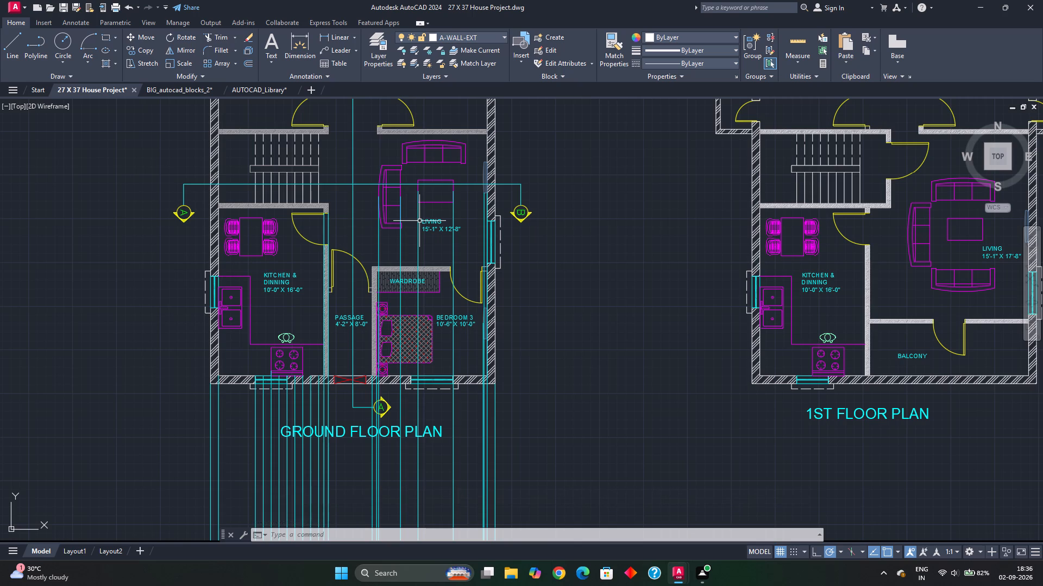
{"action": "scroll", "coordinate": [419, 246], "scroll_direction": "down", "scroll_amount": 2}
{"action": "middle_click_drag", "start_coordinate": [426, 307], "coordinate": [423, 250]}
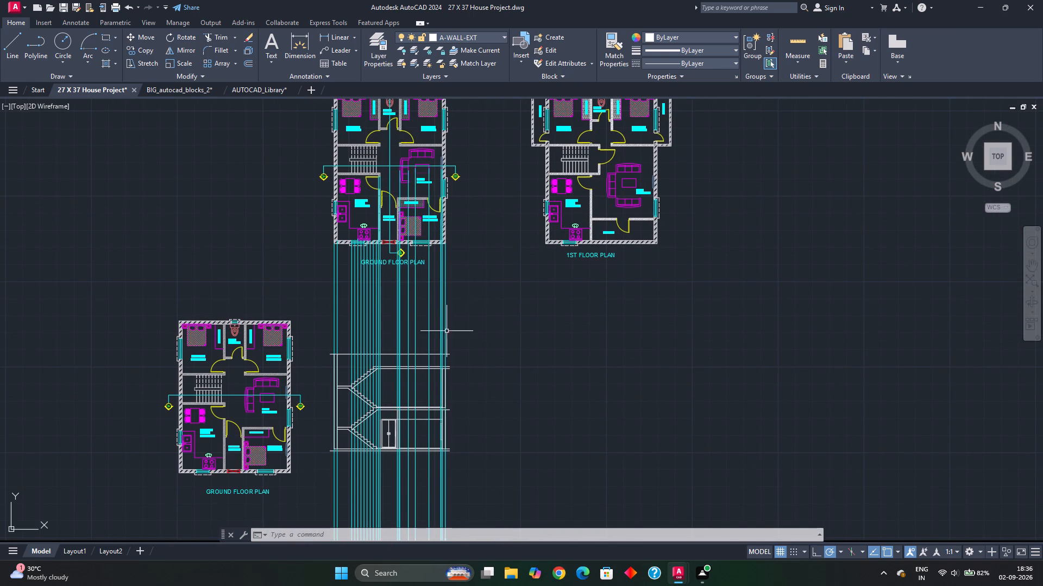
{"action": "middle_click_drag", "start_coordinate": [439, 363], "coordinate": [435, 264]}
{"action": "scroll", "coordinate": [421, 292], "scroll_direction": "up", "scroll_amount": 1}
{"action": "scroll", "coordinate": [370, 348], "scroll_direction": "up", "scroll_amount": 2}
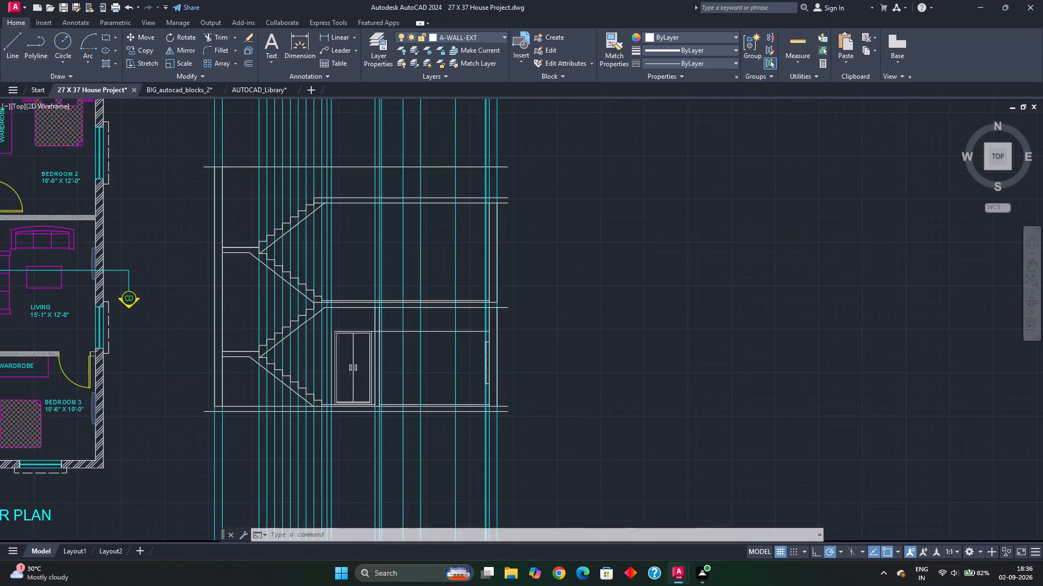
{"action": "middle_click_drag", "start_coordinate": [397, 374], "coordinate": [397, 361]}
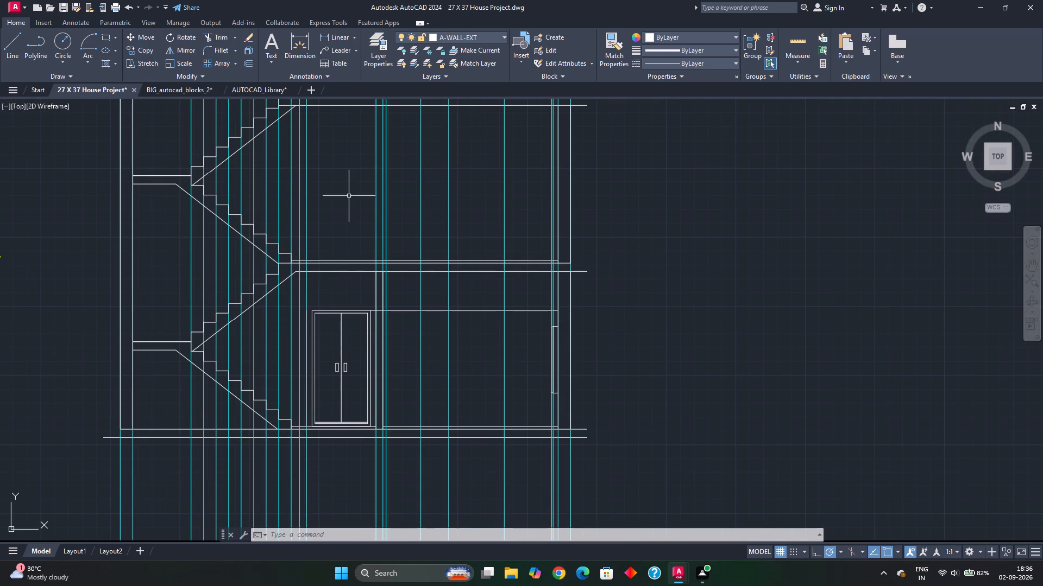
Turn off the A-SECT layer to hide the projection lines over the section.
{"action": "left_click", "coordinate": [502, 35]}
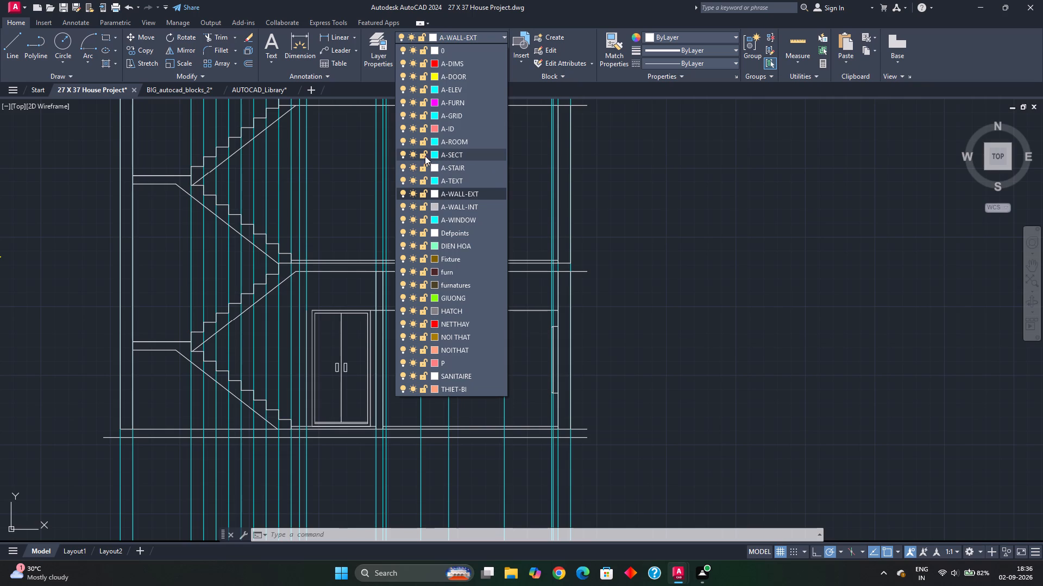
{"action": "left_click", "coordinate": [402, 154]}
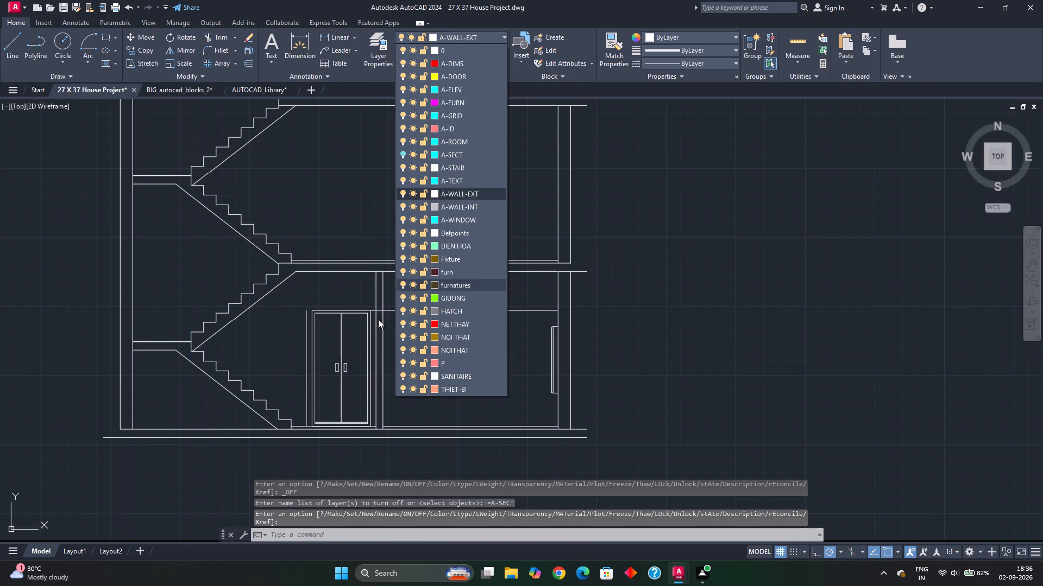
{"action": "key", "text": "Escape"}
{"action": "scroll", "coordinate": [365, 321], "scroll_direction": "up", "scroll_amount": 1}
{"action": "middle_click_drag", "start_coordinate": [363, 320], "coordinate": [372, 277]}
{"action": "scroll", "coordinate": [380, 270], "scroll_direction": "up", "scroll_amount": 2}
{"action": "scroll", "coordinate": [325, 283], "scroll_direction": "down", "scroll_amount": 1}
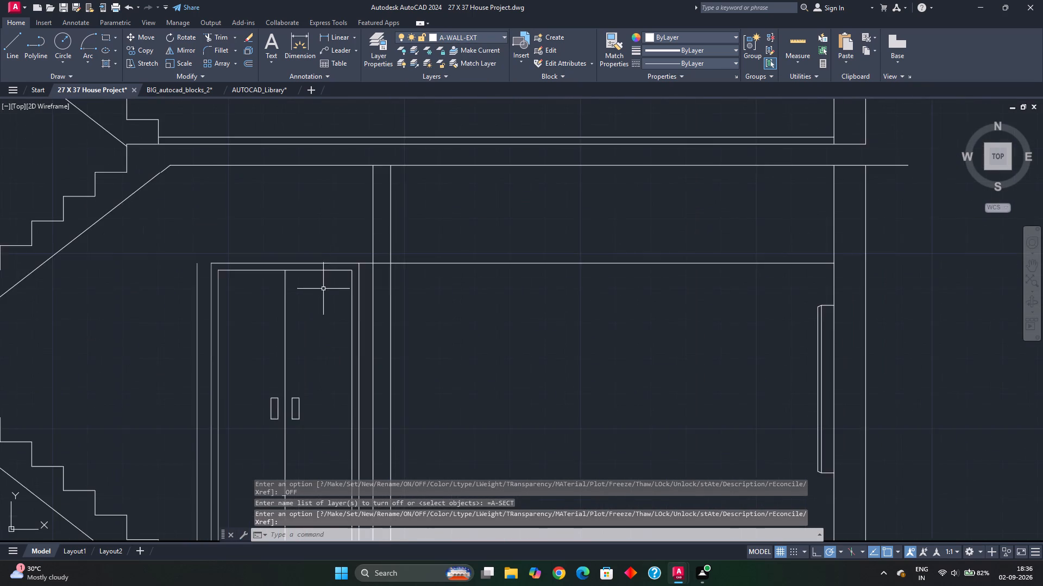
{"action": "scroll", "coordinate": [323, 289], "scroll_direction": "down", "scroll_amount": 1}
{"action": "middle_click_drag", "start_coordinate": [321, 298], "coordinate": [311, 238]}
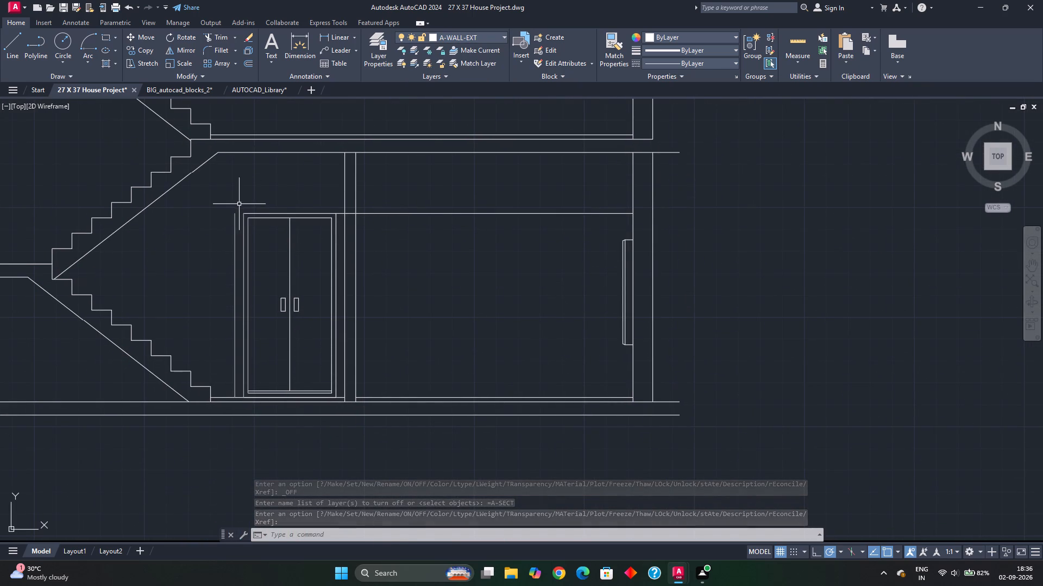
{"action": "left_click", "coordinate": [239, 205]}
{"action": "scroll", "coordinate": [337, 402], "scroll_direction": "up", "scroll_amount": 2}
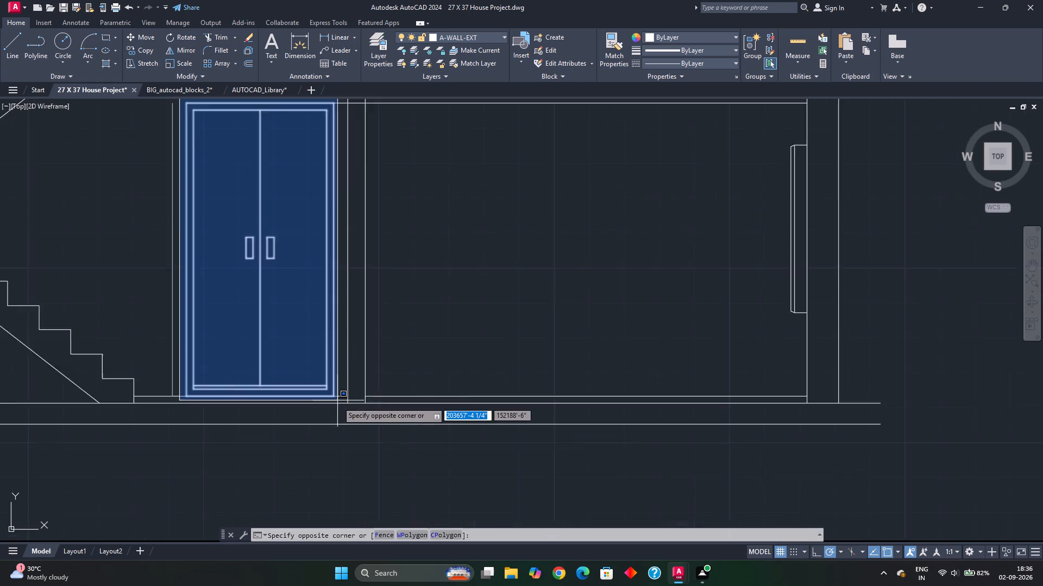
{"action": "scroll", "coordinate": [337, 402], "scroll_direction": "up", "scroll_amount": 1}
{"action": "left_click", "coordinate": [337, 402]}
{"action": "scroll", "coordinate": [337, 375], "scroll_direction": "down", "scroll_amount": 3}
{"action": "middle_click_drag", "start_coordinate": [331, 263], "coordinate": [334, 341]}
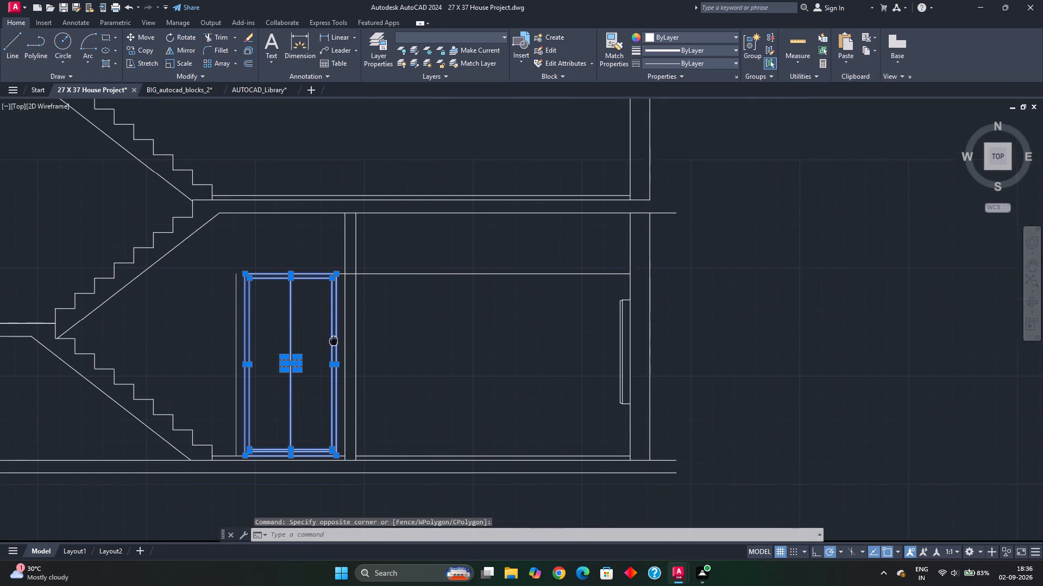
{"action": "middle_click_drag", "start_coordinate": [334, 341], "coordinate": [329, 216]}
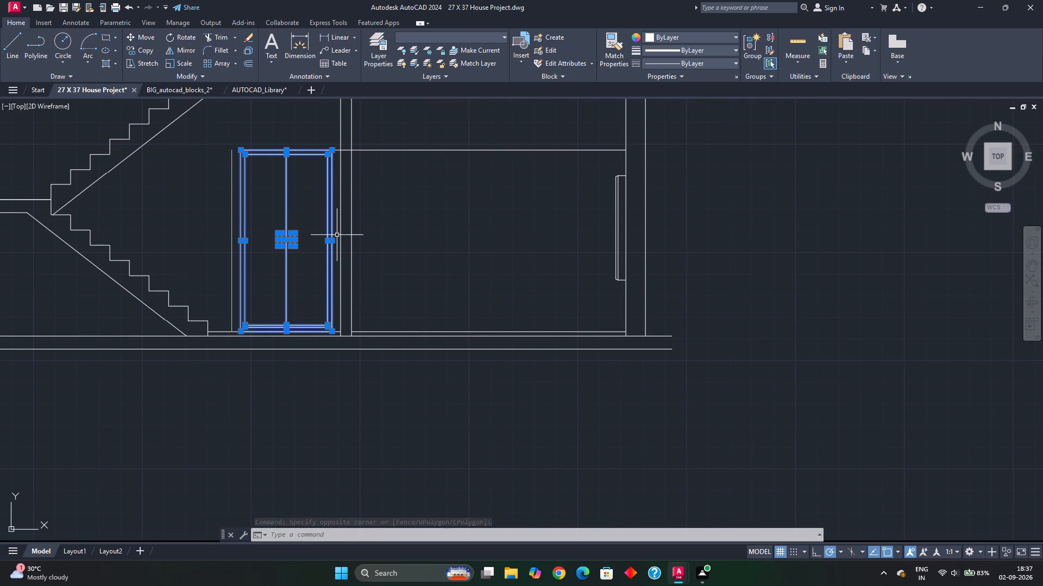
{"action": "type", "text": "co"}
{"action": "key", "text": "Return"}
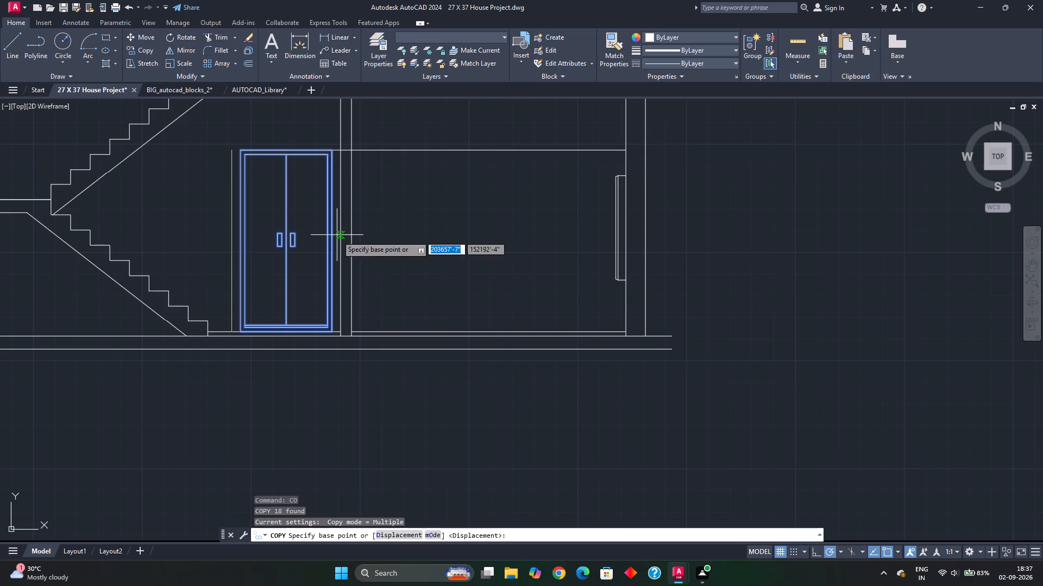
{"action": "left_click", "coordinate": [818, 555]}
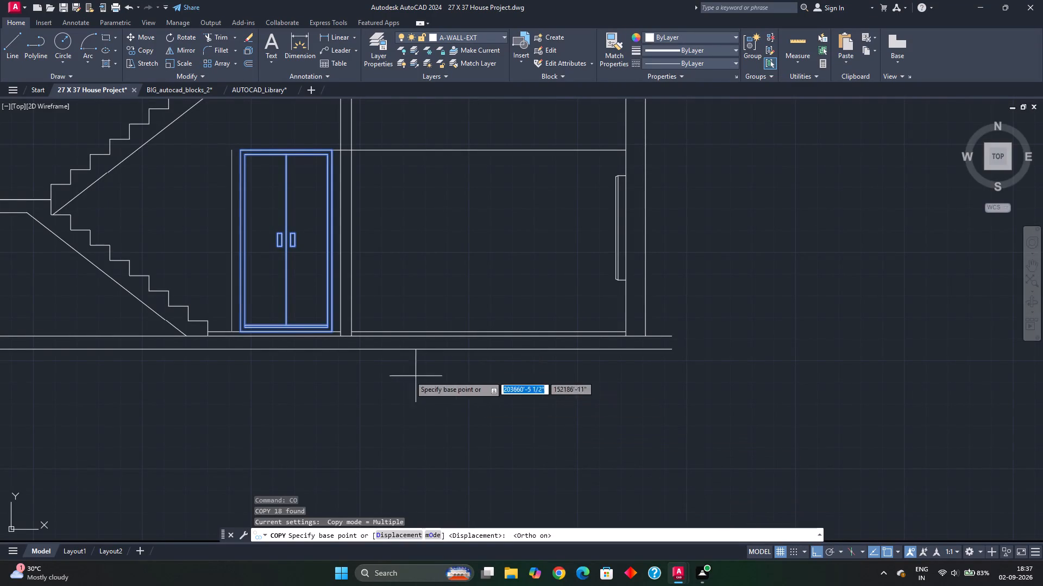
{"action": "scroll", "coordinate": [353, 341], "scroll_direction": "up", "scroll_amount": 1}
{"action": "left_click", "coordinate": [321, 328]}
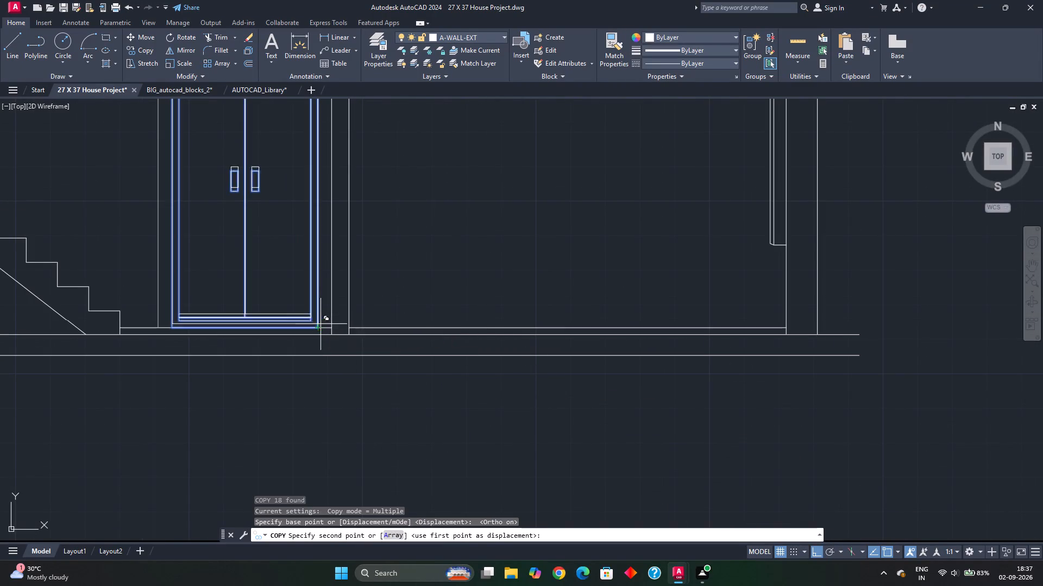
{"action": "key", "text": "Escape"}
Examine the section's upper and ground floors alongside the ground and first floor plans.
{"action": "scroll", "coordinate": [323, 280], "scroll_direction": "down", "scroll_amount": 2}
{"action": "middle_click_drag", "start_coordinate": [324, 253], "coordinate": [330, 308]}
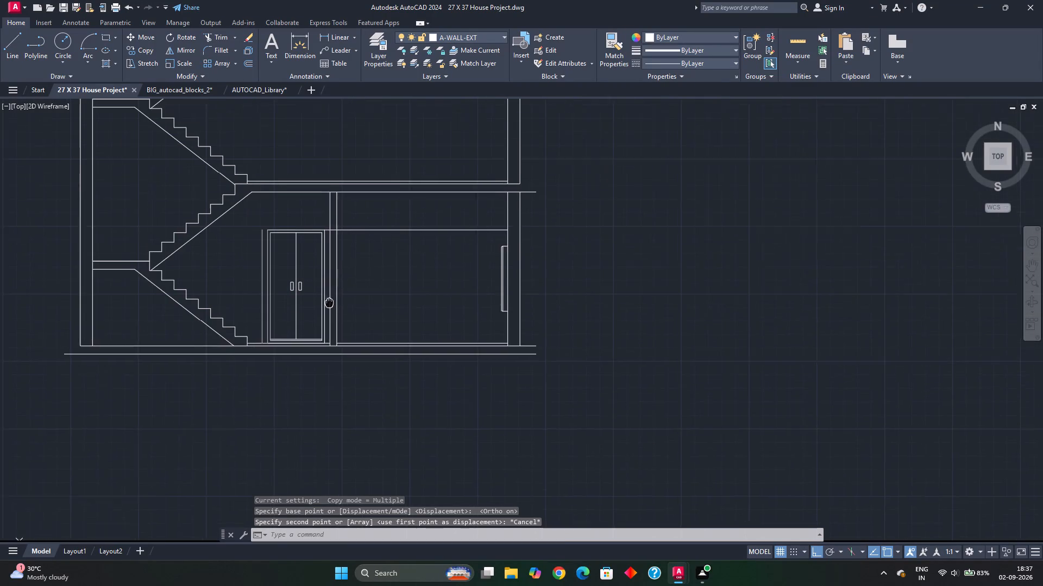
{"action": "middle_click_drag", "start_coordinate": [330, 308], "coordinate": [331, 313]}
{"action": "middle_click_drag", "start_coordinate": [349, 245], "coordinate": [371, 315]}
{"action": "scroll", "coordinate": [387, 280], "scroll_direction": "down", "scroll_amount": 1}
{"action": "scroll", "coordinate": [369, 316], "scroll_direction": "up", "scroll_amount": 1}
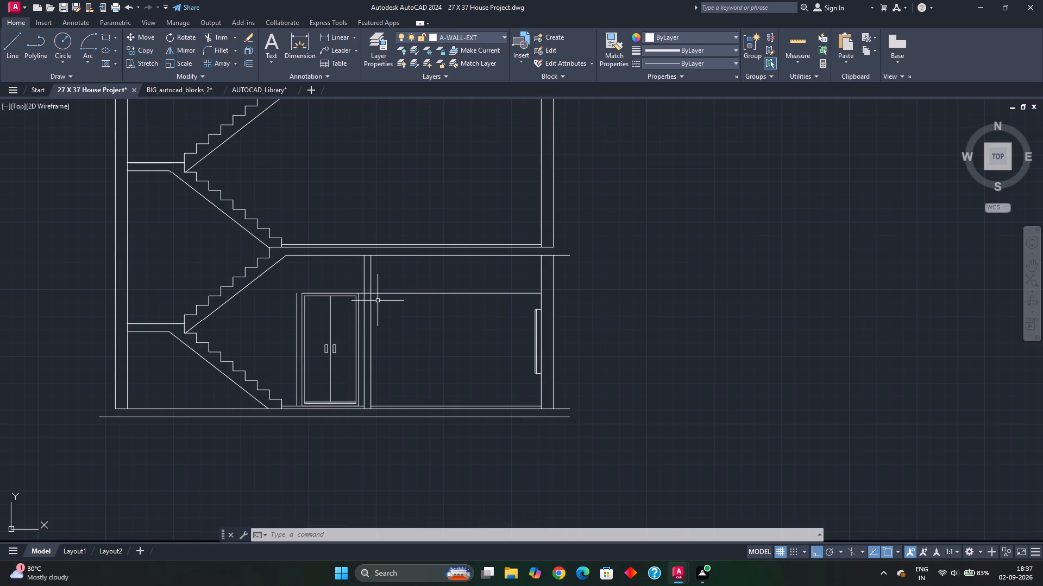
{"action": "scroll", "coordinate": [285, 230], "scroll_direction": "down", "scroll_amount": 2}
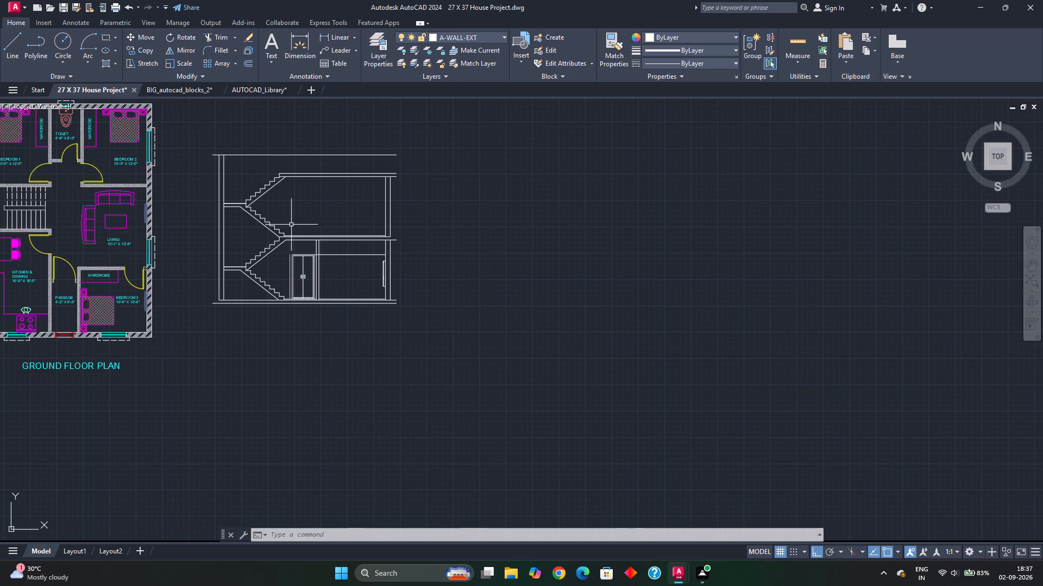
{"action": "middle_click_drag", "start_coordinate": [281, 215], "coordinate": [286, 237]}
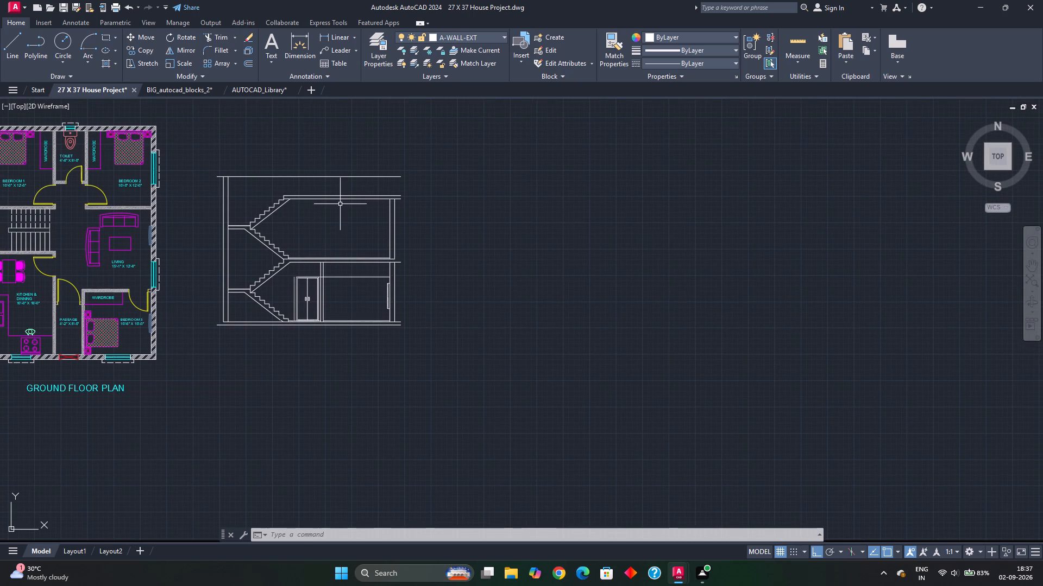
{"action": "scroll", "coordinate": [269, 248], "scroll_direction": "up", "scroll_amount": 1}
{"action": "scroll", "coordinate": [288, 233], "scroll_direction": "down", "scroll_amount": 2}
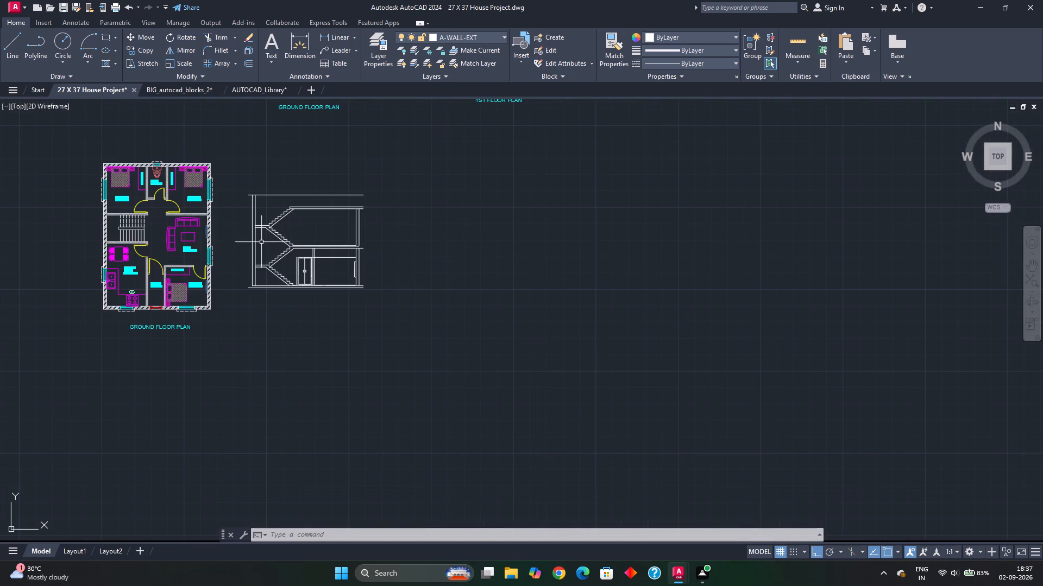
{"action": "middle_click_drag", "start_coordinate": [259, 193], "coordinate": [256, 241]}
{"action": "middle_click_drag", "start_coordinate": [321, 180], "coordinate": [312, 286]}
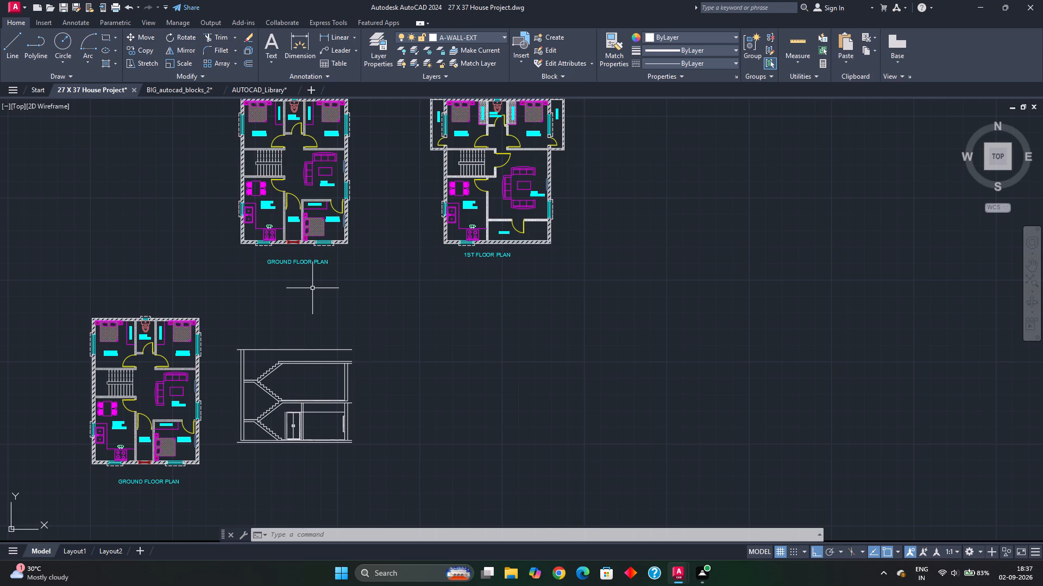
Extend the two upper-storey exterior wall lines at the section's right end through the roof slab to the top horizontal line.
{"action": "middle_click_drag", "start_coordinate": [344, 362], "coordinate": [363, 336]}
{"action": "scroll", "coordinate": [368, 332], "scroll_direction": "up", "scroll_amount": 1}
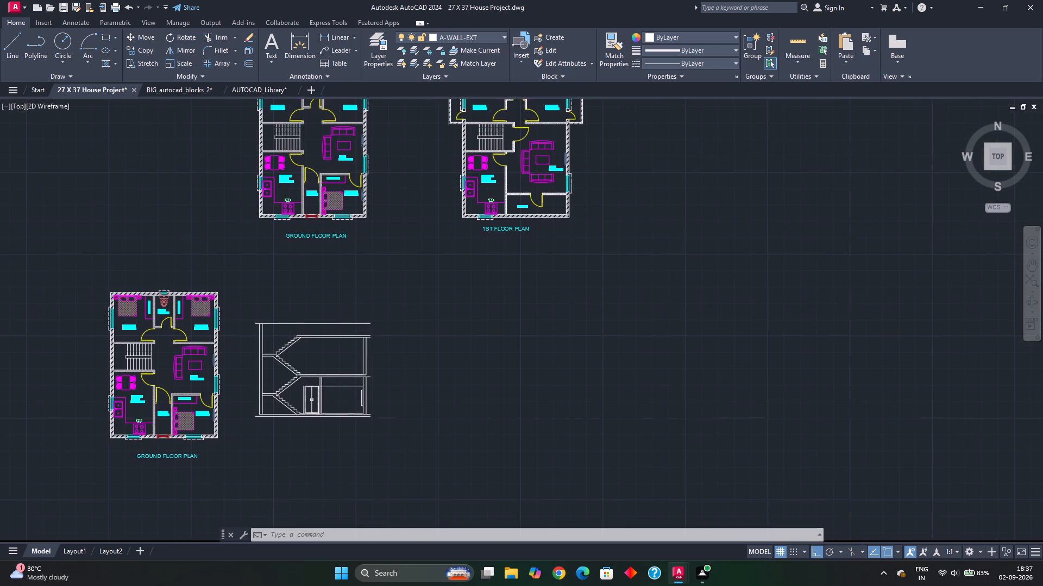
{"action": "scroll", "coordinate": [368, 332], "scroll_direction": "up", "scroll_amount": 2}
{"action": "middle_click_drag", "start_coordinate": [355, 359], "coordinate": [376, 336]}
{"action": "scroll", "coordinate": [375, 341], "scroll_direction": "up", "scroll_amount": 2}
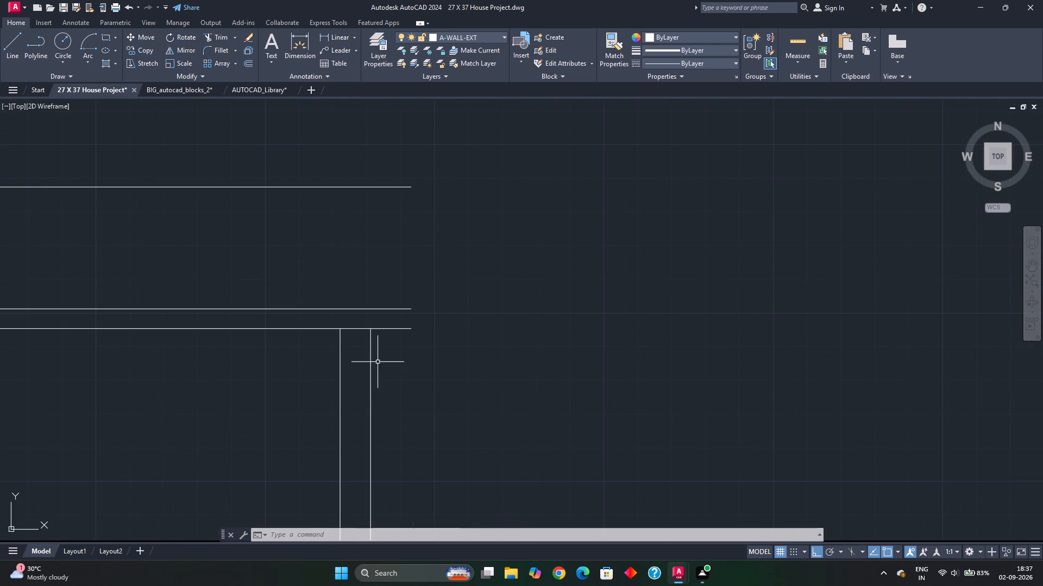
{"action": "type", "text": "ex"}
{"action": "key", "text": "space"}
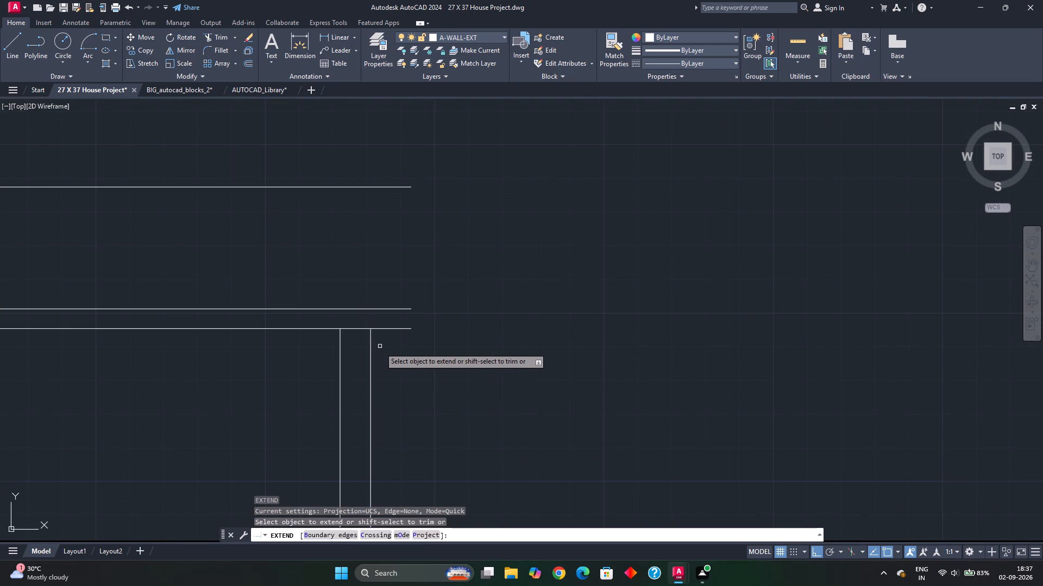
{"action": "left_click", "coordinate": [387, 347]}
{"action": "left_click", "coordinate": [317, 367]}
{"action": "left_click", "coordinate": [398, 354]}
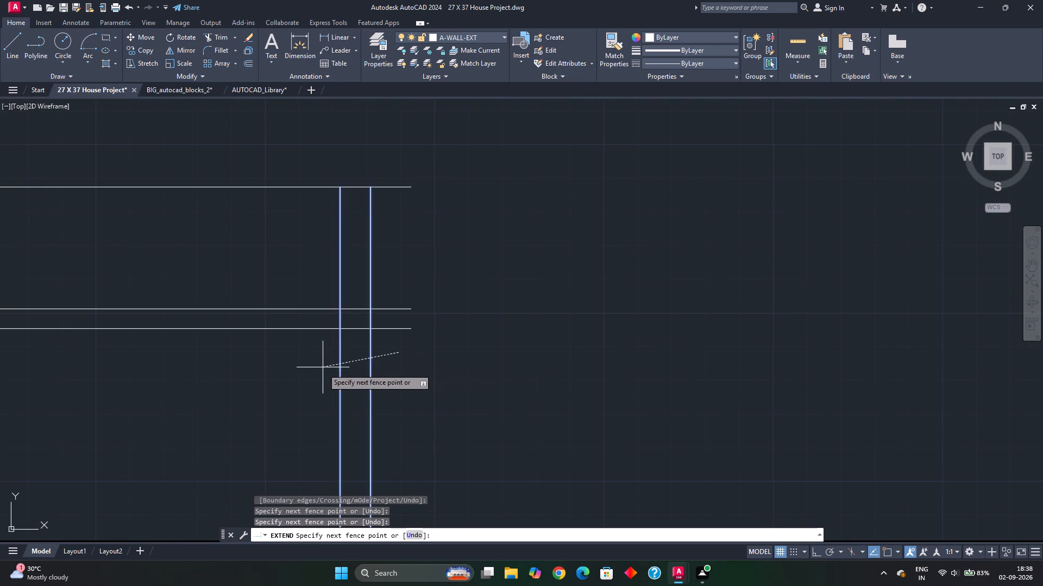
{"action": "left_click", "coordinate": [323, 368]}
{"action": "key", "text": "Escape"}
Trim the two extended wall lines where they cross the thickness of the roof slab.
{"action": "type", "text": "tr"}
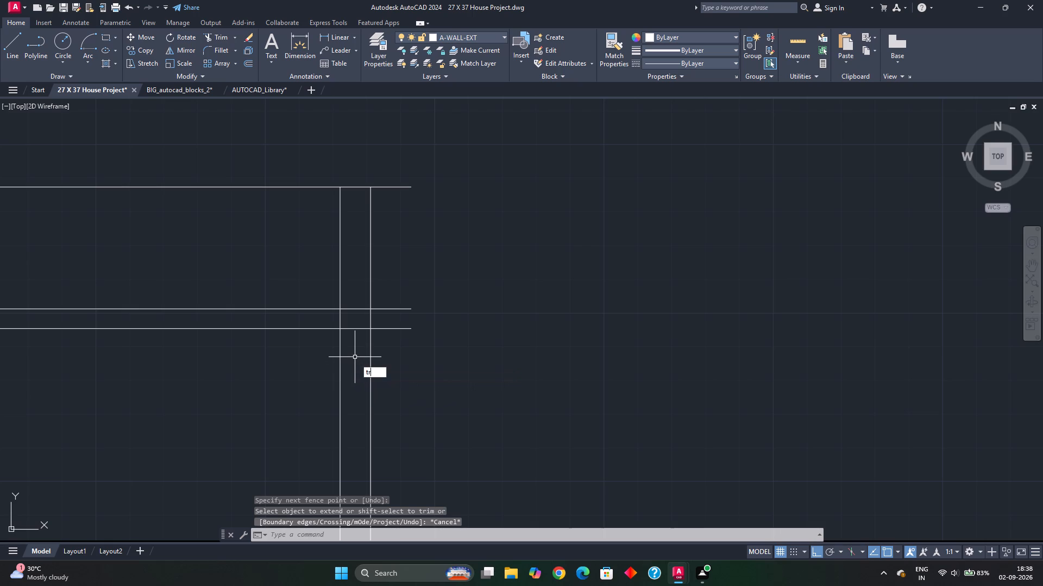
{"action": "key", "text": "space"}
{"action": "left_click", "coordinate": [357, 306]}
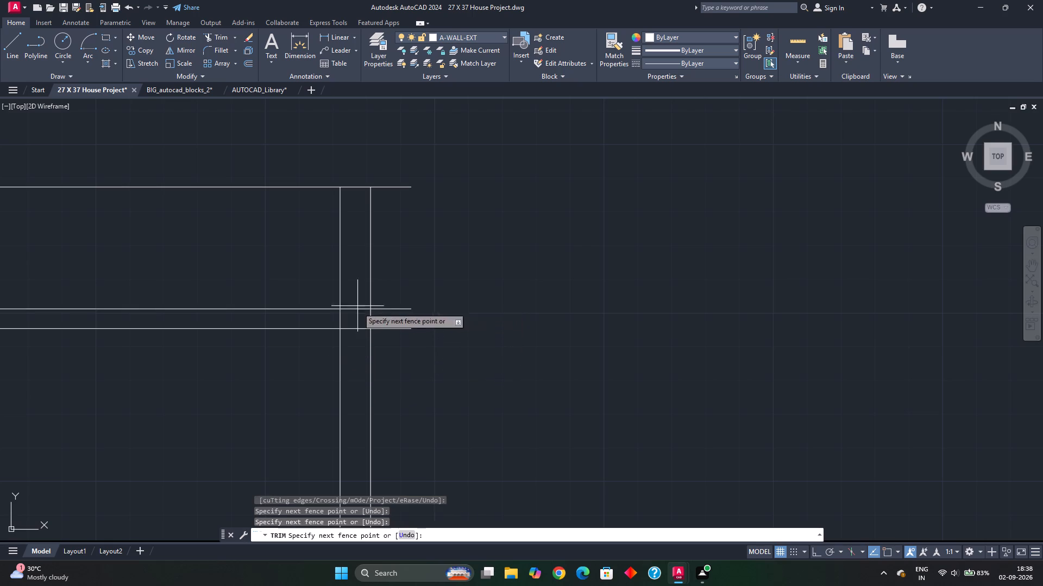
{"action": "left_click", "coordinate": [359, 298]}
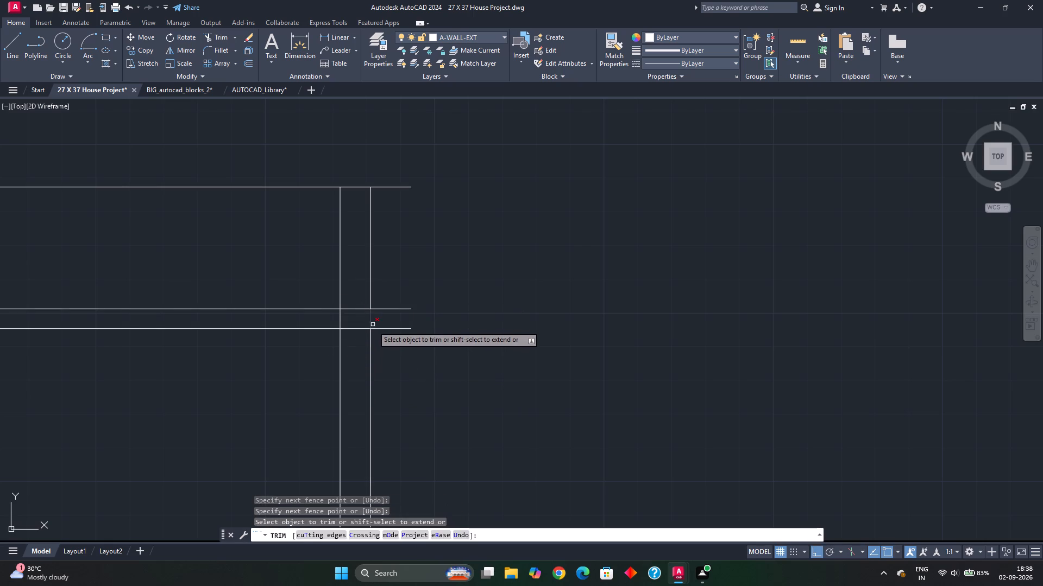
{"action": "left_click", "coordinate": [373, 324]}
{"action": "left_click", "coordinate": [333, 321]}
{"action": "scroll", "coordinate": [384, 338], "scroll_direction": "down", "scroll_amount": 3}
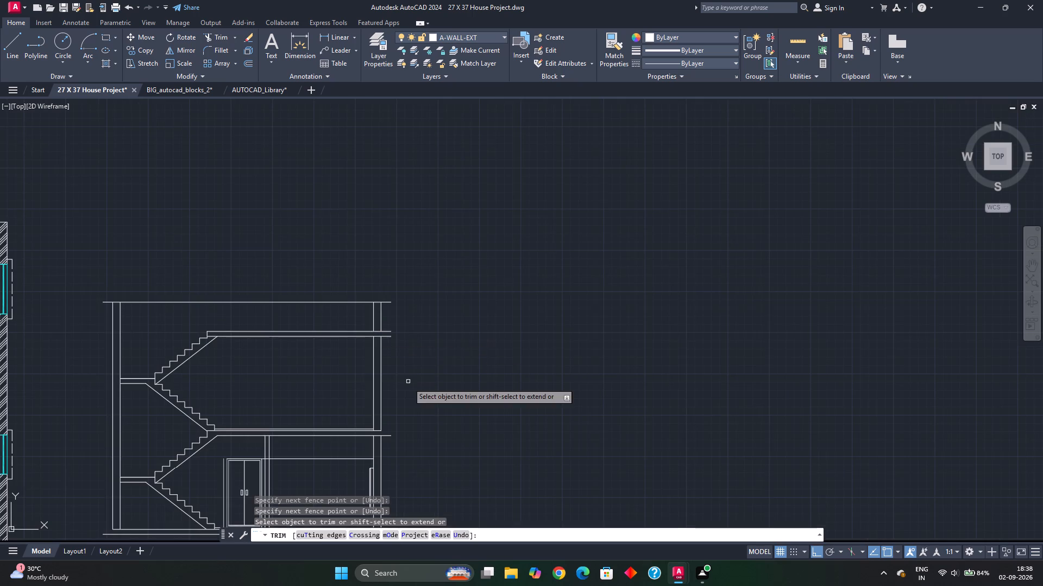
{"action": "key", "text": "Escape"}
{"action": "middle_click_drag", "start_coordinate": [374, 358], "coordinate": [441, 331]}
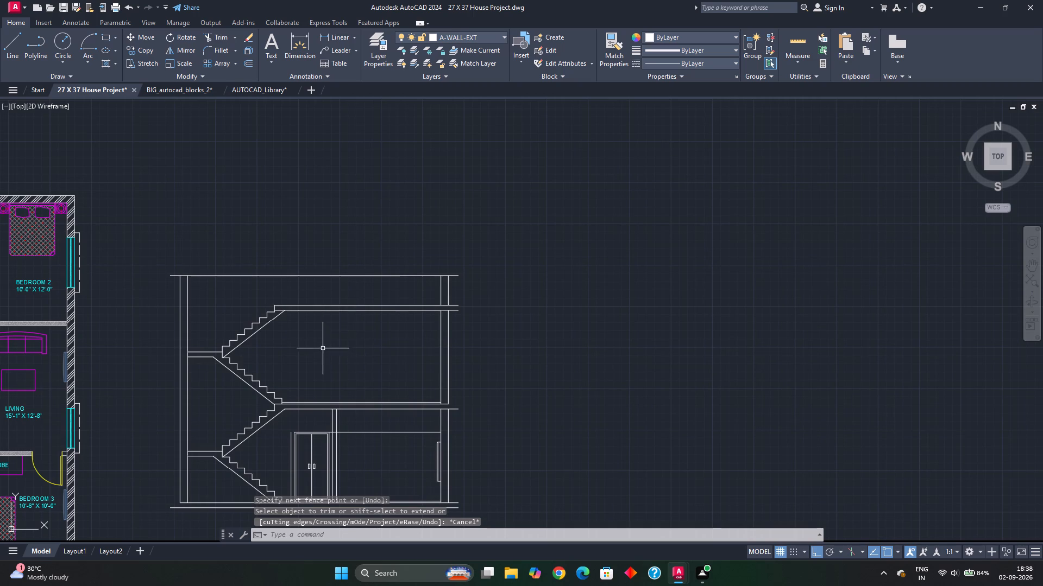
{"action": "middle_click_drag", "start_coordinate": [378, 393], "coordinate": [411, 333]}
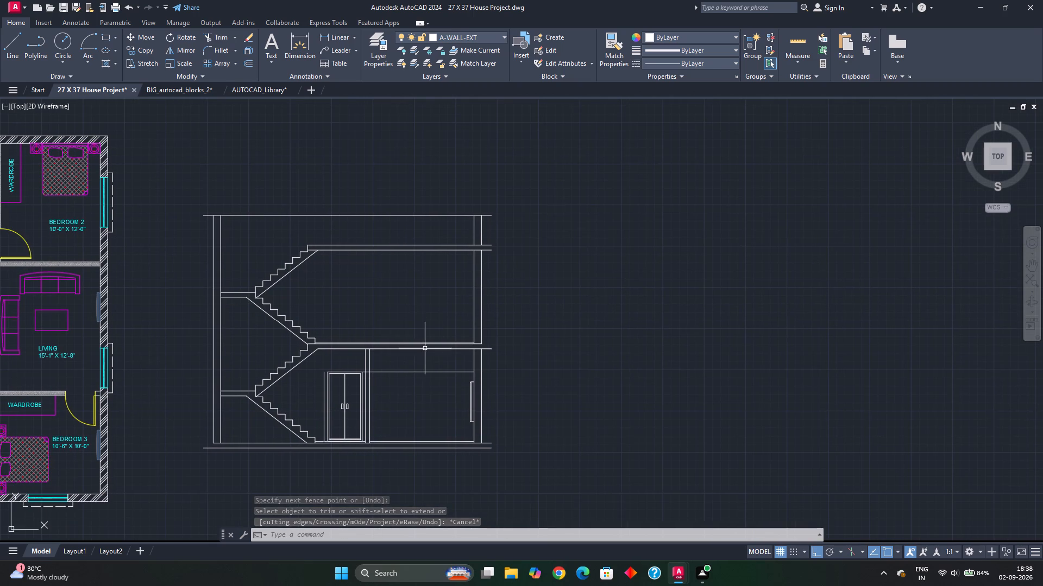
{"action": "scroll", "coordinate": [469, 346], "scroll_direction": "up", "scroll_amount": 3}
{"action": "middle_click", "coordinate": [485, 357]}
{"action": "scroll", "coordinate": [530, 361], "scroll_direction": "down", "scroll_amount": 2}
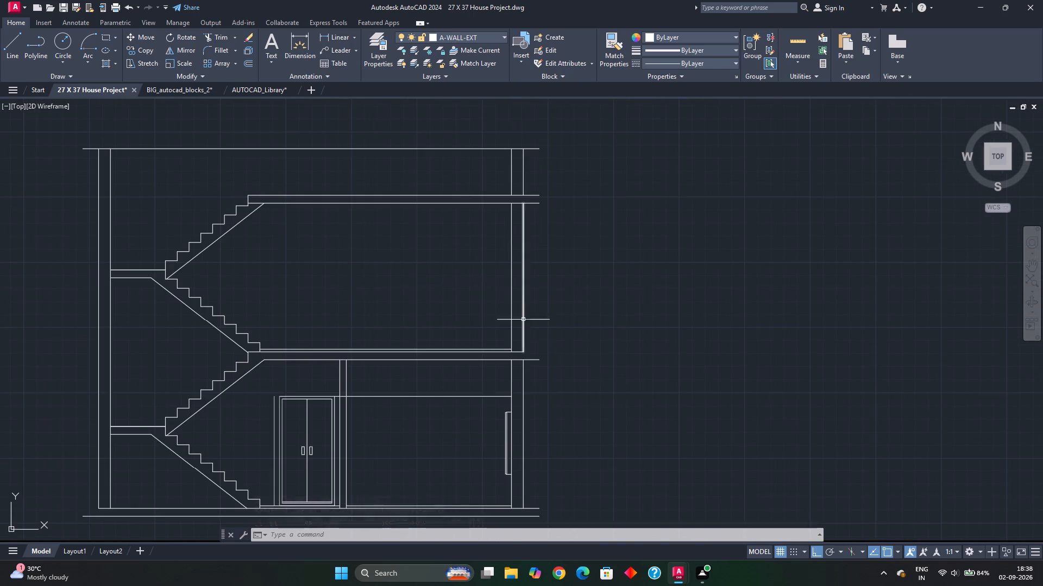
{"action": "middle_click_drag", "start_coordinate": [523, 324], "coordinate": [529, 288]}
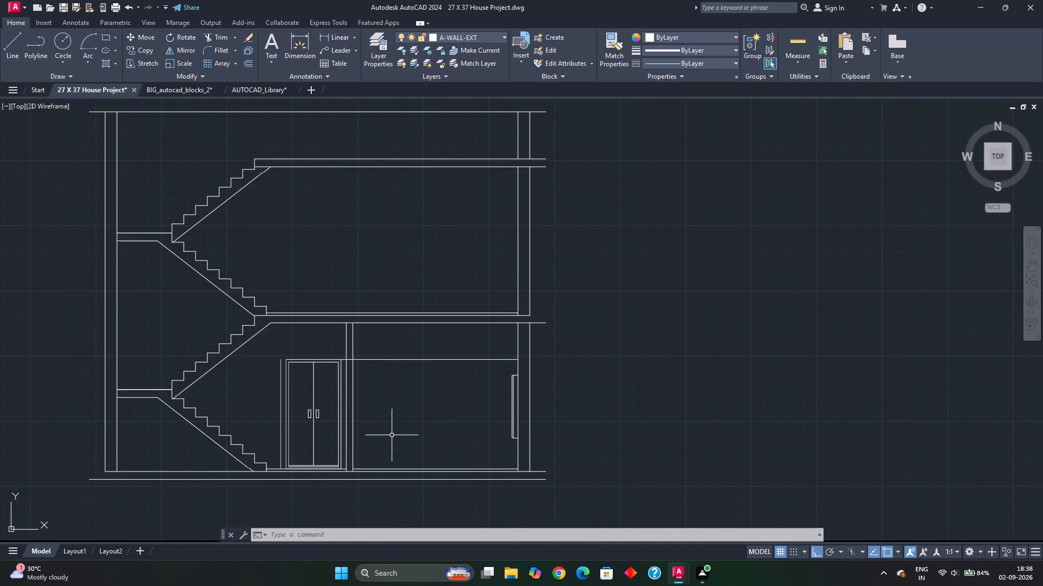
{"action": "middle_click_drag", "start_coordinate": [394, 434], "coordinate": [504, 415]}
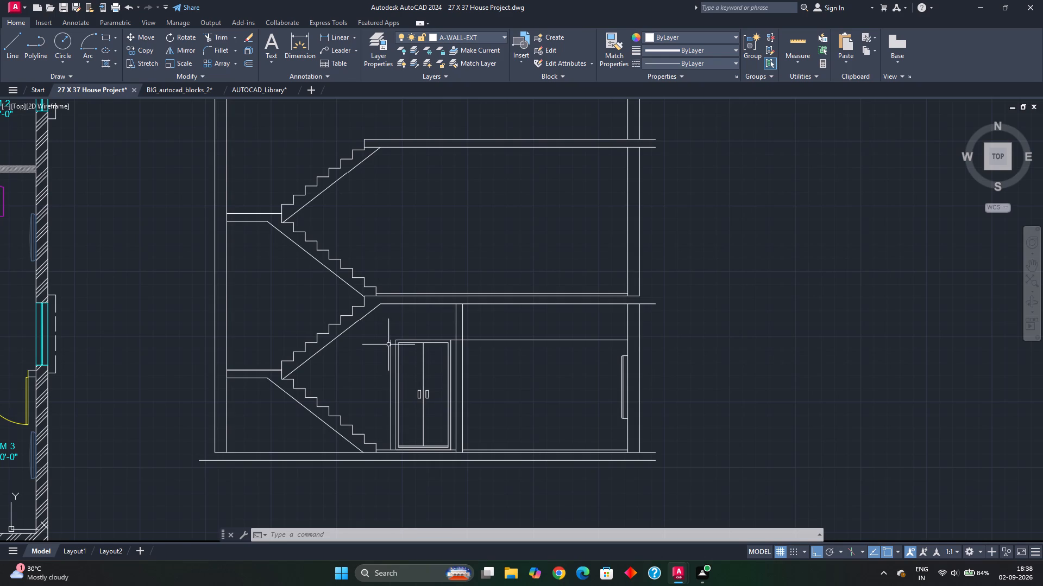
Turn the A-SECT layer back on to show the section's projection lines.
{"action": "scroll", "coordinate": [391, 339], "scroll_direction": "down", "scroll_amount": 2}
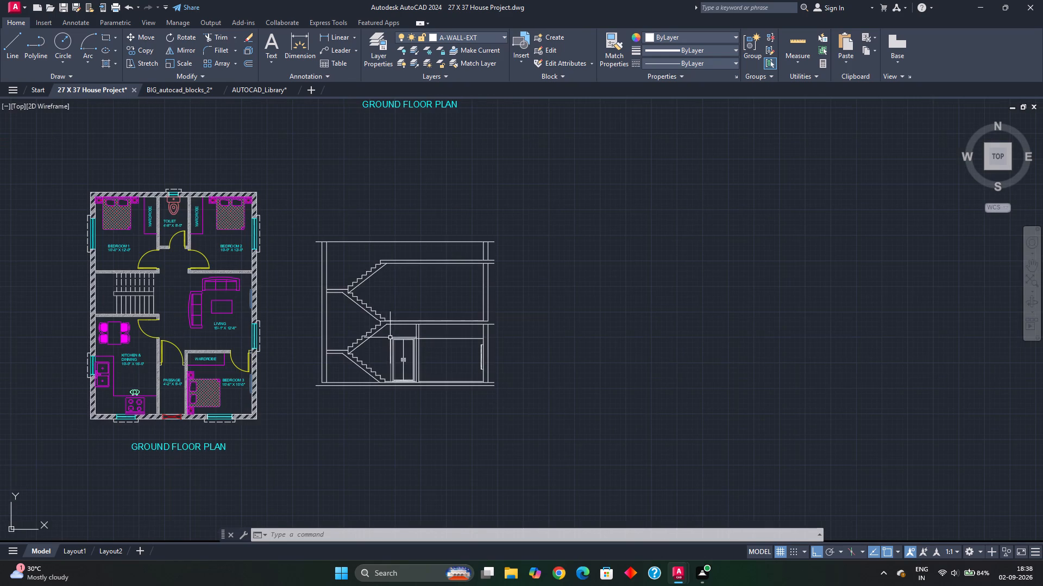
{"action": "scroll", "coordinate": [313, 365], "scroll_direction": "up", "scroll_amount": 1}
{"action": "middle_click_drag", "start_coordinate": [313, 365], "coordinate": [365, 381]}
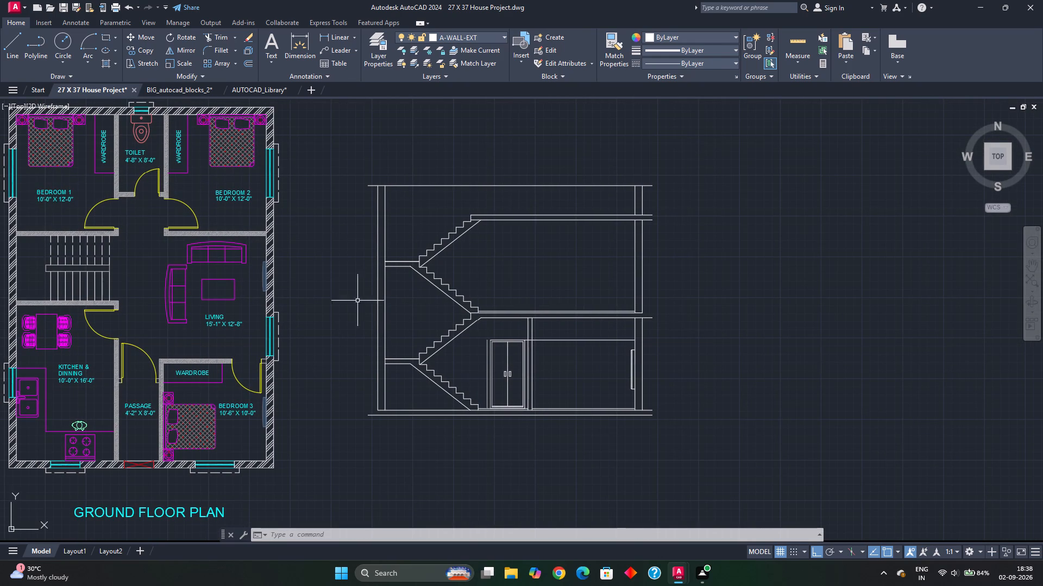
{"action": "scroll", "coordinate": [358, 307], "scroll_direction": "down", "scroll_amount": 2}
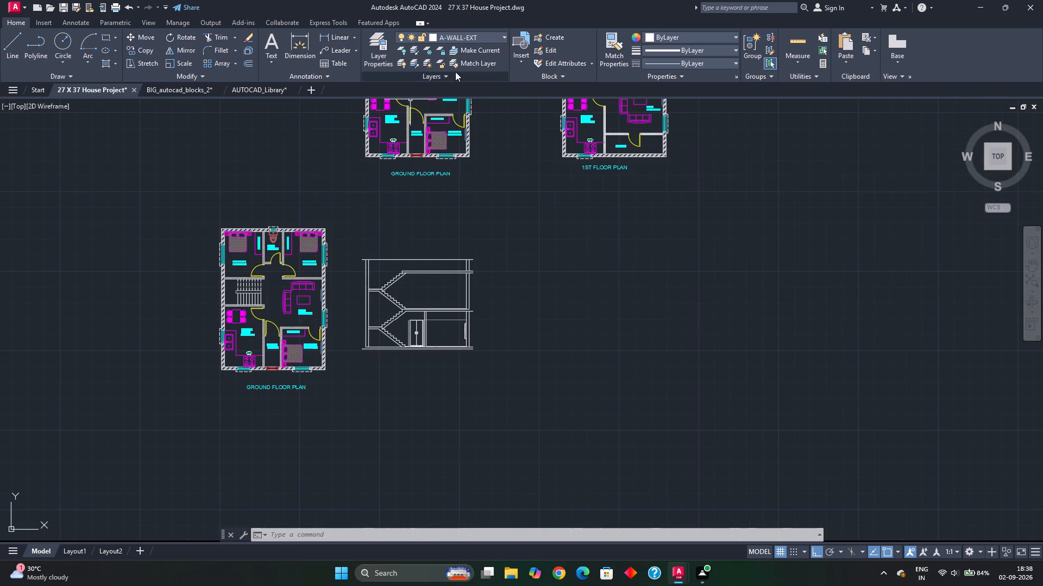
{"action": "left_click", "coordinate": [484, 31]}
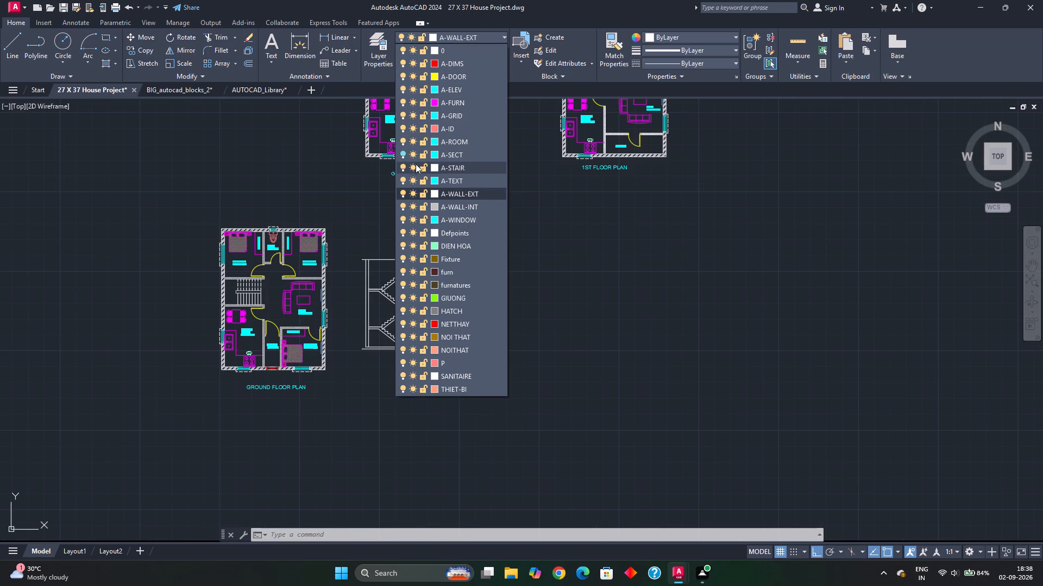
{"action": "left_click", "coordinate": [405, 153]}
{"action": "key", "text": "Escape"}
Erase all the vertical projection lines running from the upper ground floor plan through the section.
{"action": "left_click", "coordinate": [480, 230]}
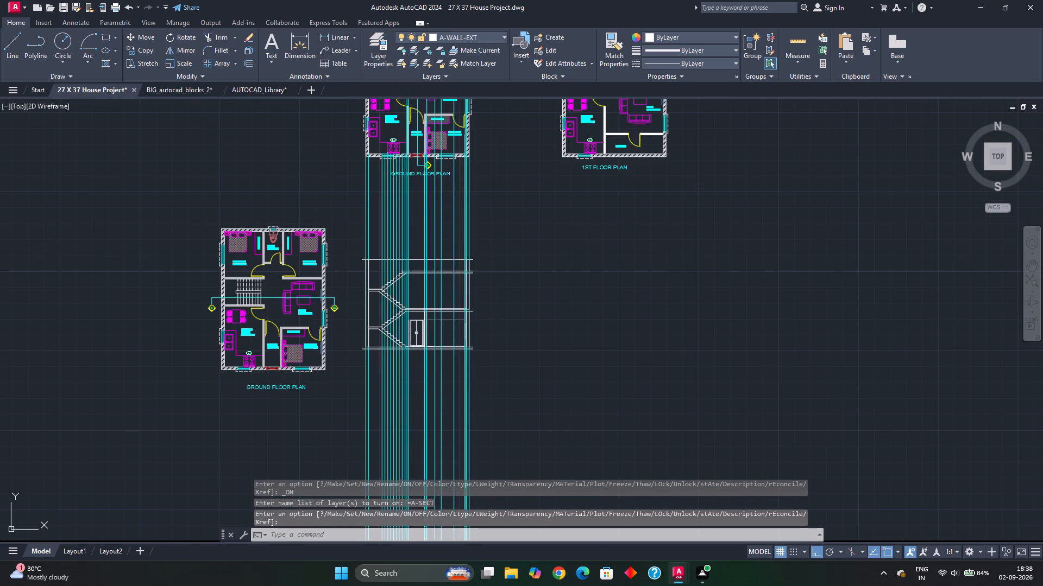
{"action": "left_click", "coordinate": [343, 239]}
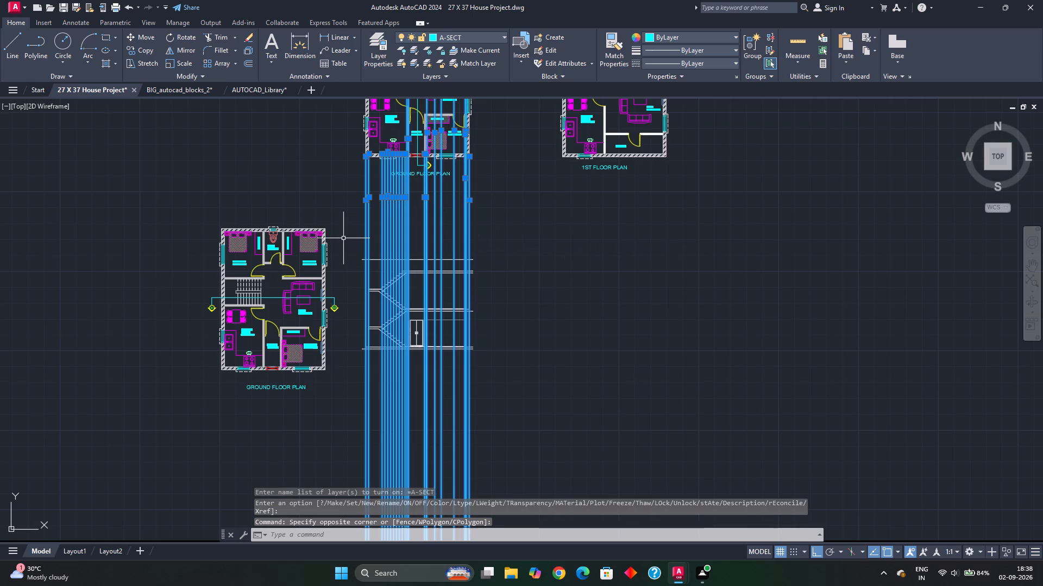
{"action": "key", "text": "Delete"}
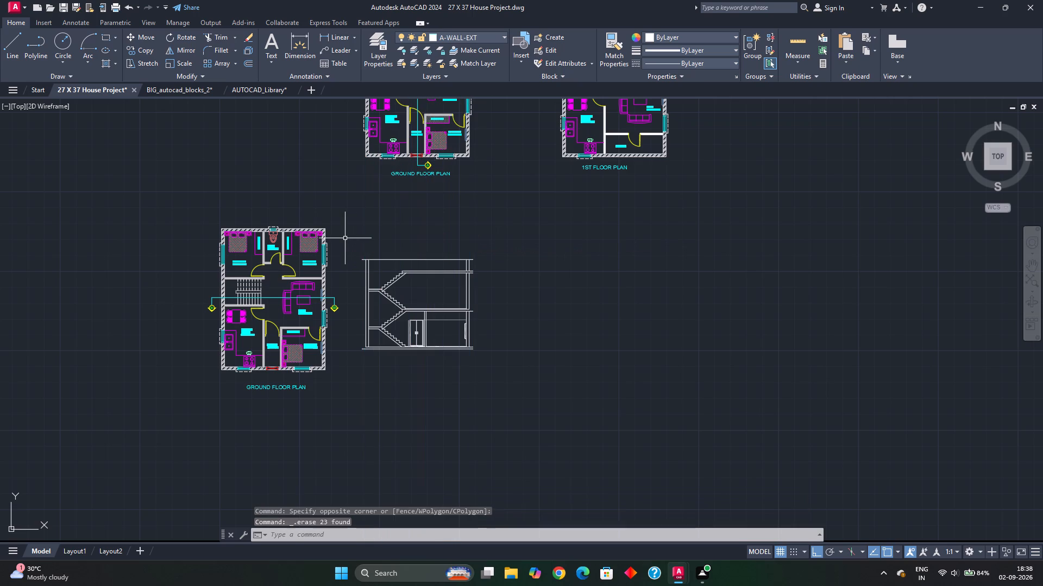
Examine the section's ground floor alongside the living room and Bedroom 3 in the adjacent ground floor plan.
{"action": "scroll", "coordinate": [356, 339], "scroll_direction": "up", "scroll_amount": 1}
{"action": "middle_click_drag", "start_coordinate": [356, 339], "coordinate": [363, 352]}
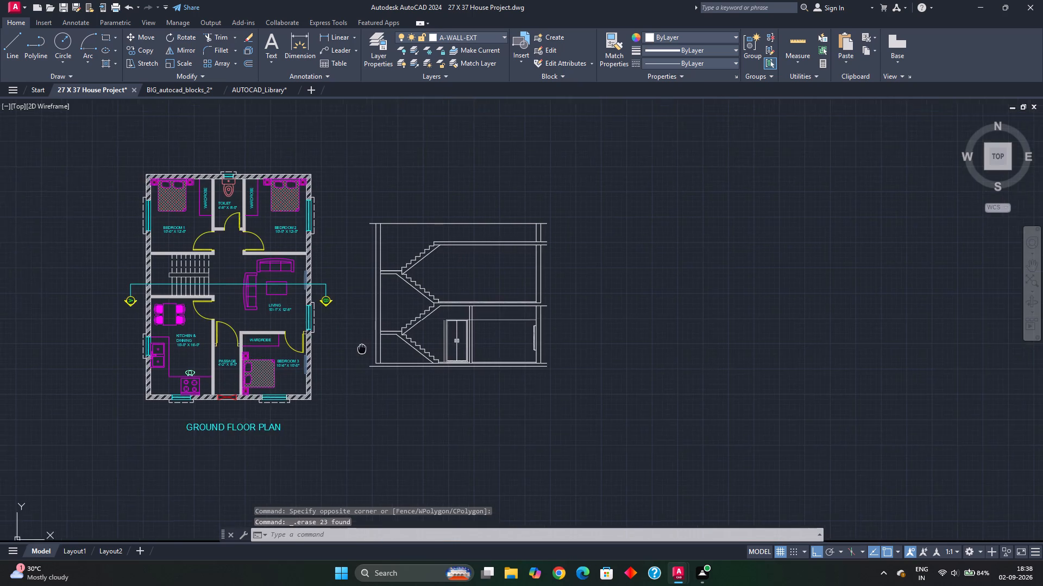
{"action": "middle_click_drag", "start_coordinate": [363, 352], "coordinate": [372, 362]}
{"action": "scroll", "coordinate": [373, 358], "scroll_direction": "up", "scroll_amount": 1}
{"action": "middle_click", "coordinate": [373, 358]}
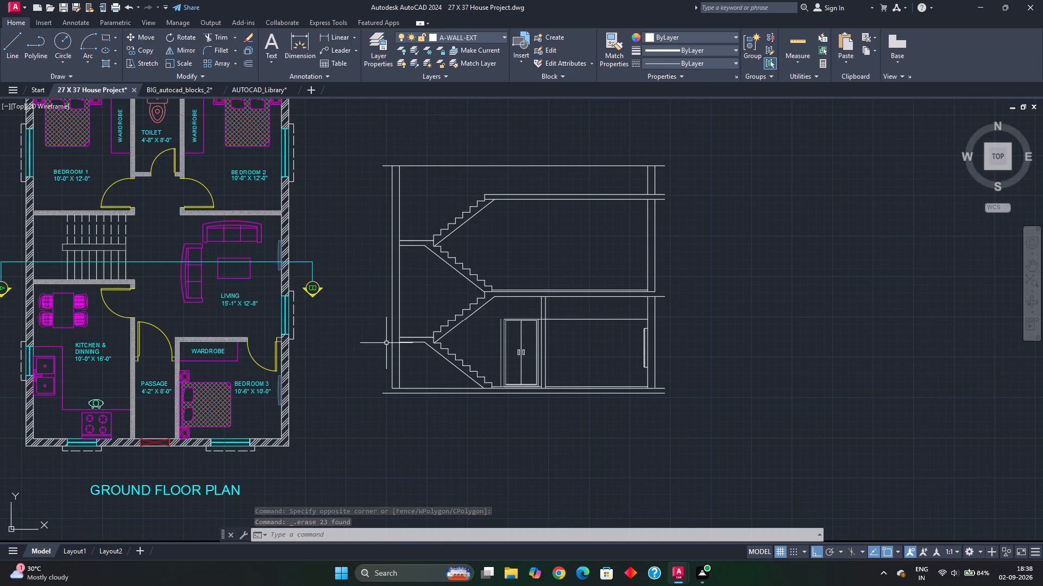
{"action": "middle_click_drag", "start_coordinate": [410, 373], "coordinate": [431, 381]}
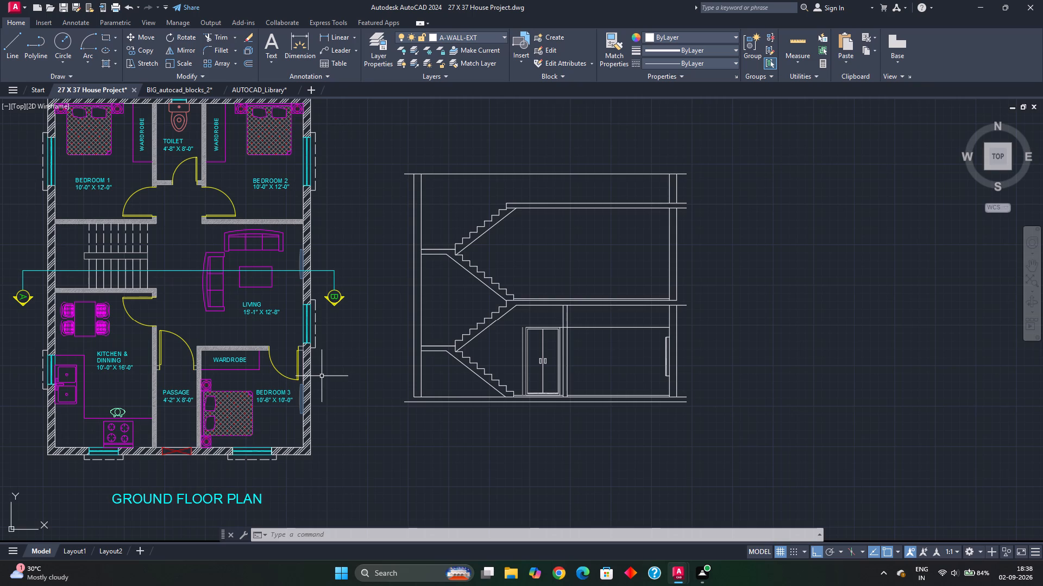
{"action": "scroll", "coordinate": [140, 364], "scroll_direction": "up", "scroll_amount": 1}
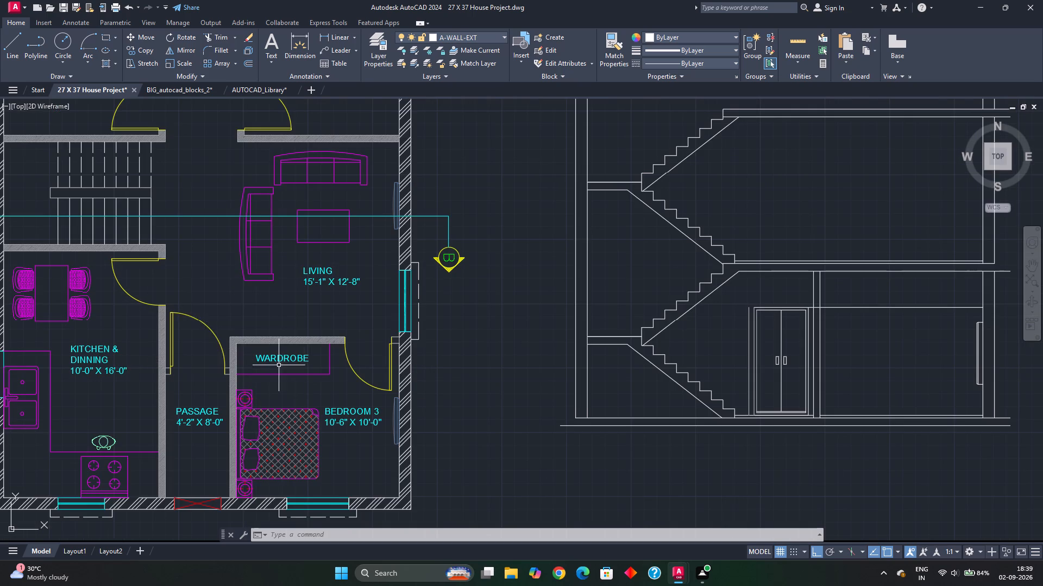
{"action": "middle_click_drag", "start_coordinate": [325, 372], "coordinate": [223, 340]}
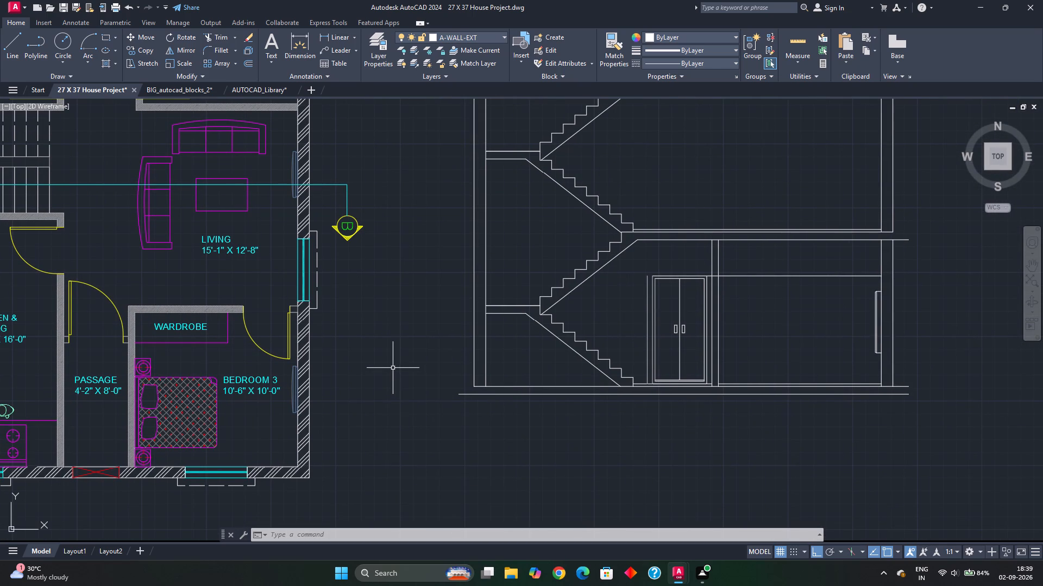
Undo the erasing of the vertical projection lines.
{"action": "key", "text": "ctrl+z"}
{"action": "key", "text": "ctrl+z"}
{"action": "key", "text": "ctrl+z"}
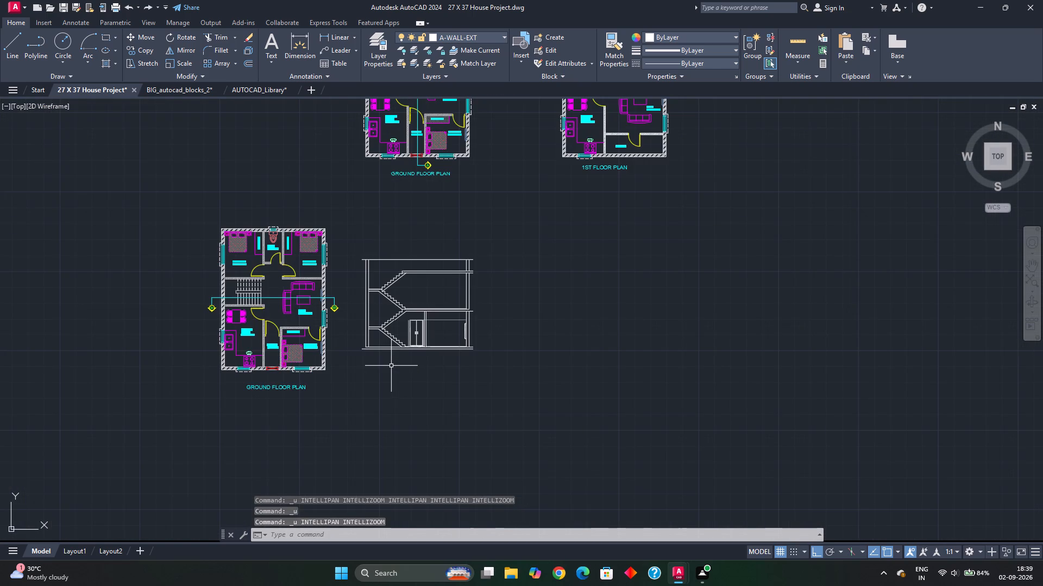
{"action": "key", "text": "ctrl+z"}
Move the projection line nearest the exterior wall's inner face onto the hinge-side jamb of the Bedroom 3 door in the ground floor plan.
{"action": "scroll", "coordinate": [455, 336], "scroll_direction": "up", "scroll_amount": 2}
{"action": "middle_click_drag", "start_coordinate": [451, 348], "coordinate": [442, 407]}
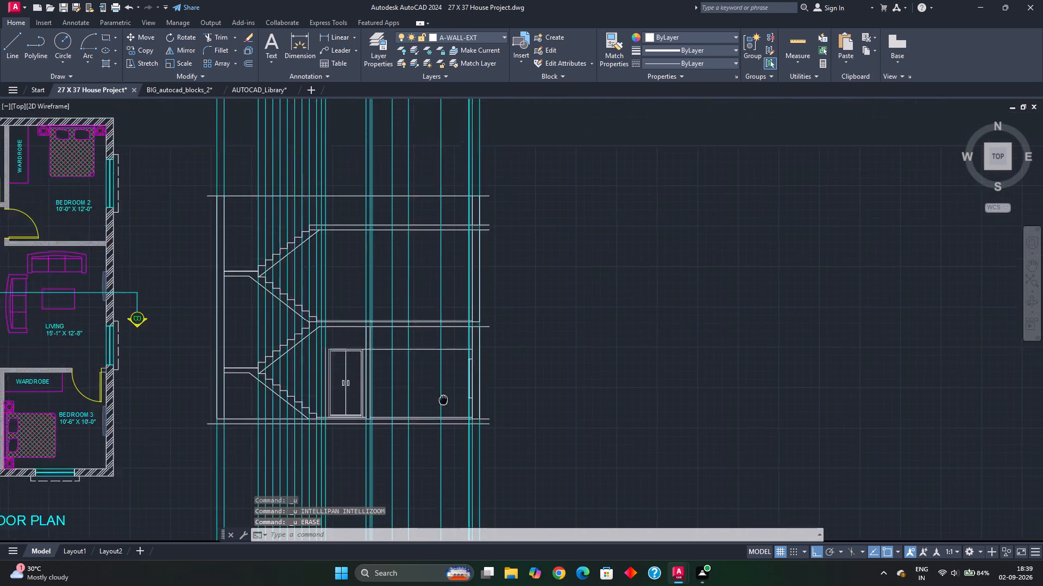
{"action": "middle_click_drag", "start_coordinate": [442, 407], "coordinate": [439, 469]}
{"action": "scroll", "coordinate": [439, 469], "scroll_direction": "down", "scroll_amount": 2}
{"action": "scroll", "coordinate": [433, 304], "scroll_direction": "up", "scroll_amount": 2}
{"action": "scroll", "coordinate": [453, 237], "scroll_direction": "up", "scroll_amount": 1}
{"action": "middle_click_drag", "start_coordinate": [452, 237], "coordinate": [439, 405]}
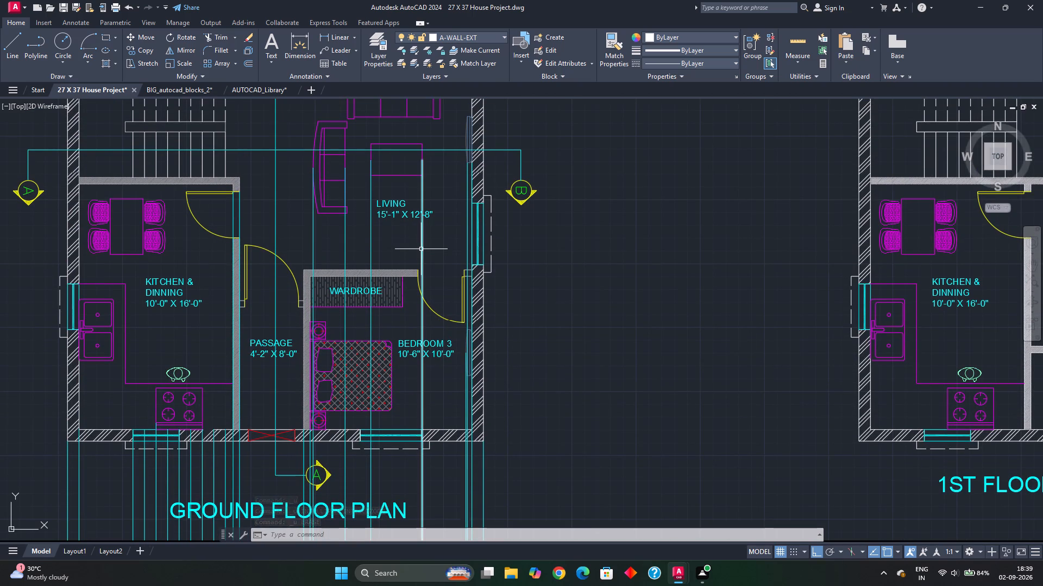
{"action": "scroll", "coordinate": [467, 295], "scroll_direction": "up", "scroll_amount": 3}
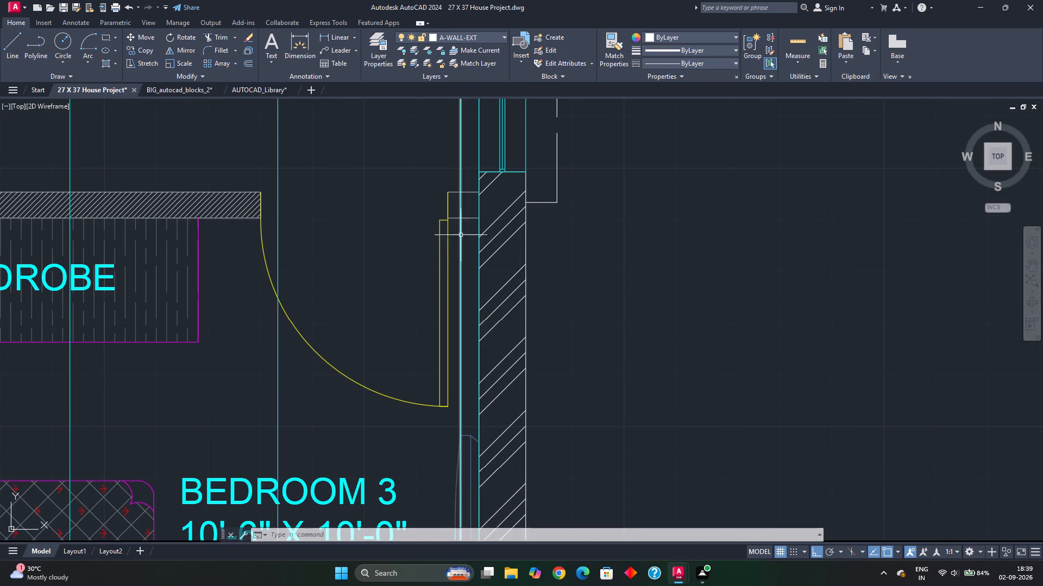
{"action": "left_click", "coordinate": [461, 246]}
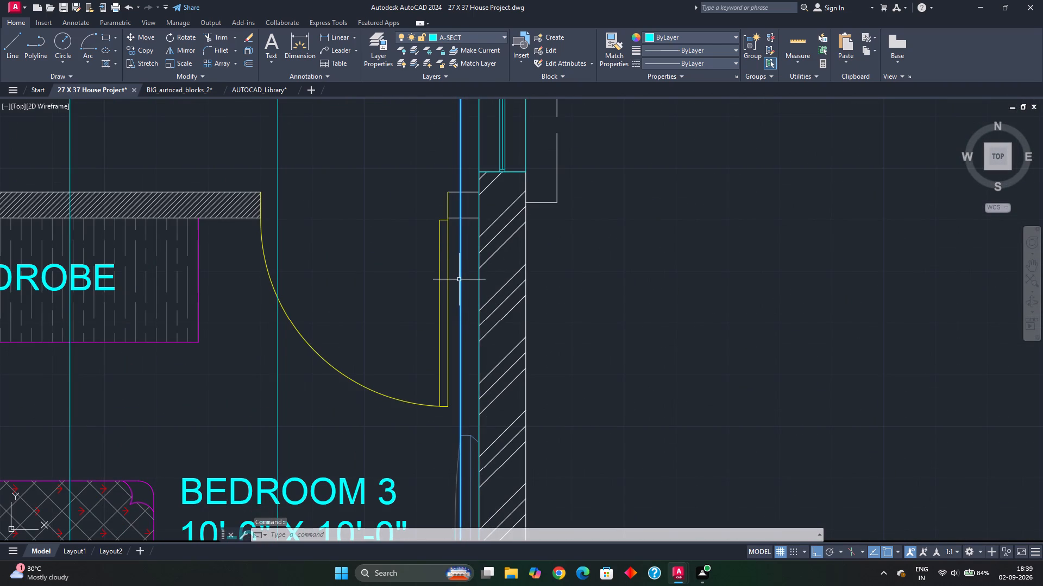
{"action": "key", "text": "m"}
{"action": "key", "text": "Return"}
{"action": "middle_click_drag", "start_coordinate": [459, 271], "coordinate": [461, 344]}
{"action": "scroll", "coordinate": [462, 277], "scroll_direction": "up", "scroll_amount": 2}
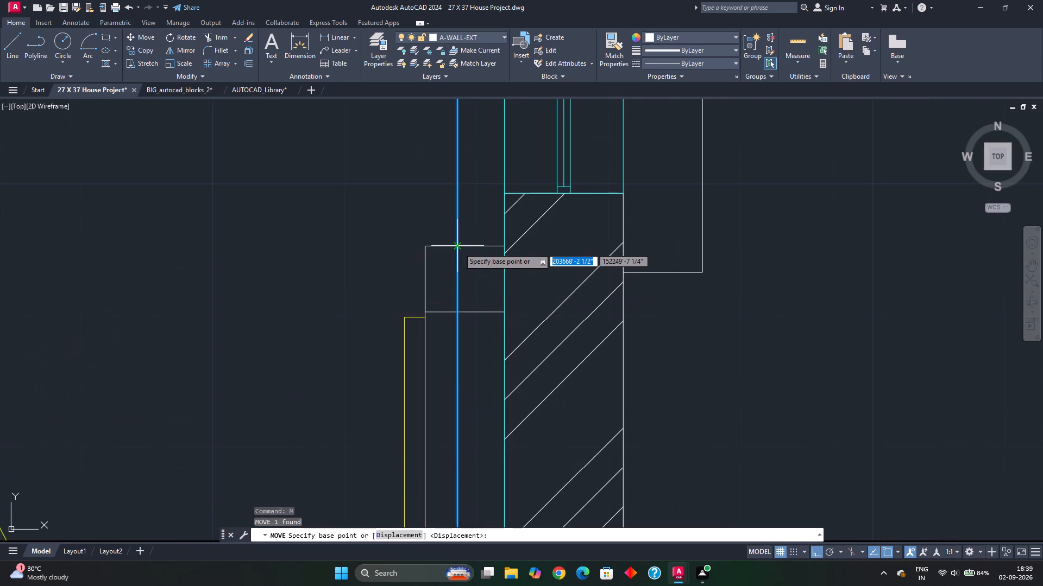
{"action": "left_click", "coordinate": [458, 247]}
{"action": "left_click", "coordinate": [426, 247]}
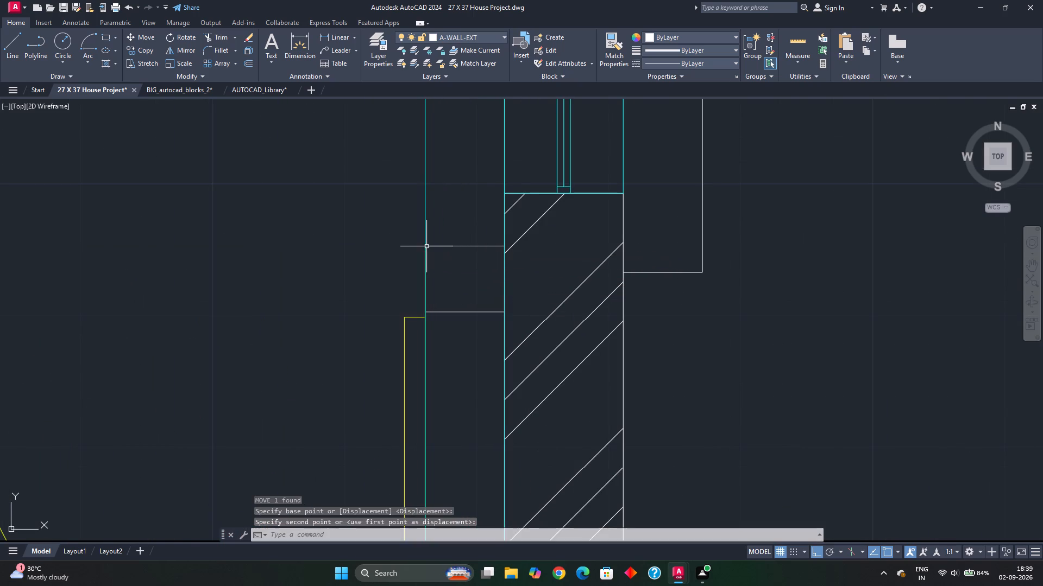
Move the projection line crossing the Bedroom 3 doorway onto the end of the wardrobe wall, at the opening's latch-side jamb.
{"action": "scroll", "coordinate": [420, 269], "scroll_direction": "down", "scroll_amount": 3}
{"action": "middle_click_drag", "start_coordinate": [363, 274], "coordinate": [377, 295]}
{"action": "left_click", "coordinate": [335, 264]}
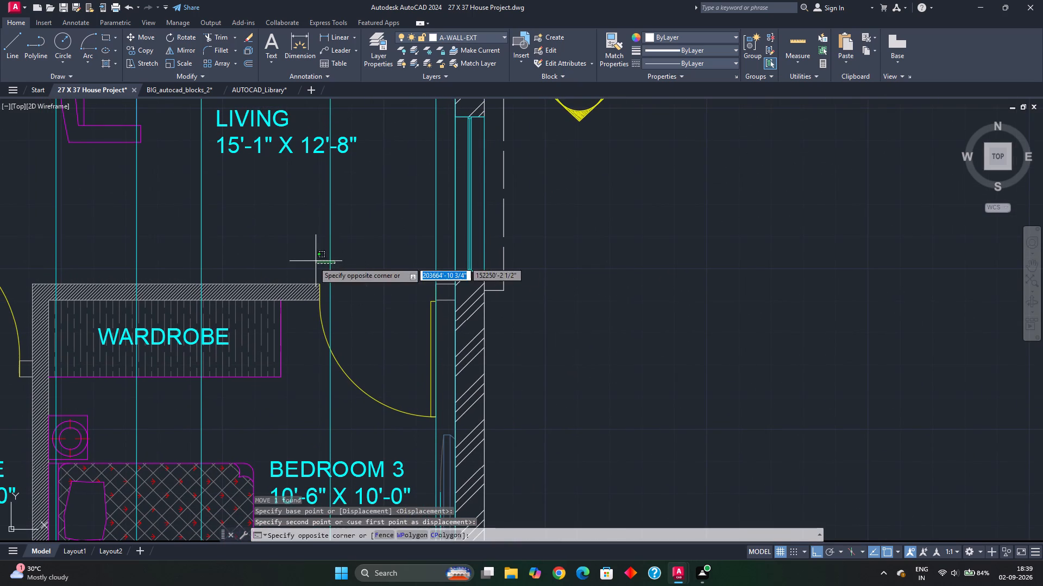
{"action": "left_click", "coordinate": [312, 262]}
{"action": "type", "text": "m"}
{"action": "key", "text": "space"}
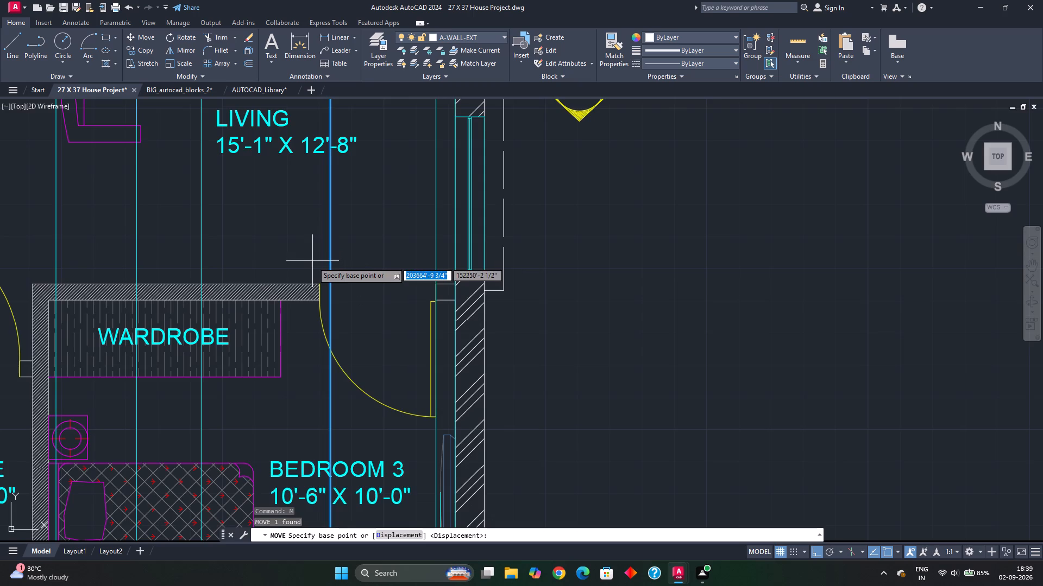
{"action": "scroll", "coordinate": [312, 266], "scroll_direction": "up", "scroll_amount": 3}
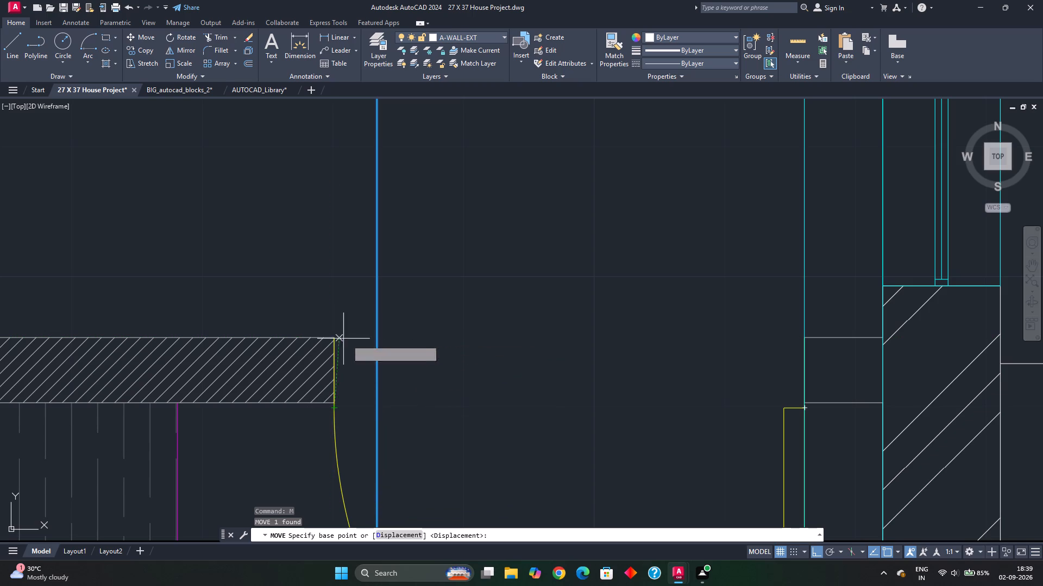
{"action": "scroll", "coordinate": [333, 340], "scroll_direction": "up", "scroll_amount": 3}
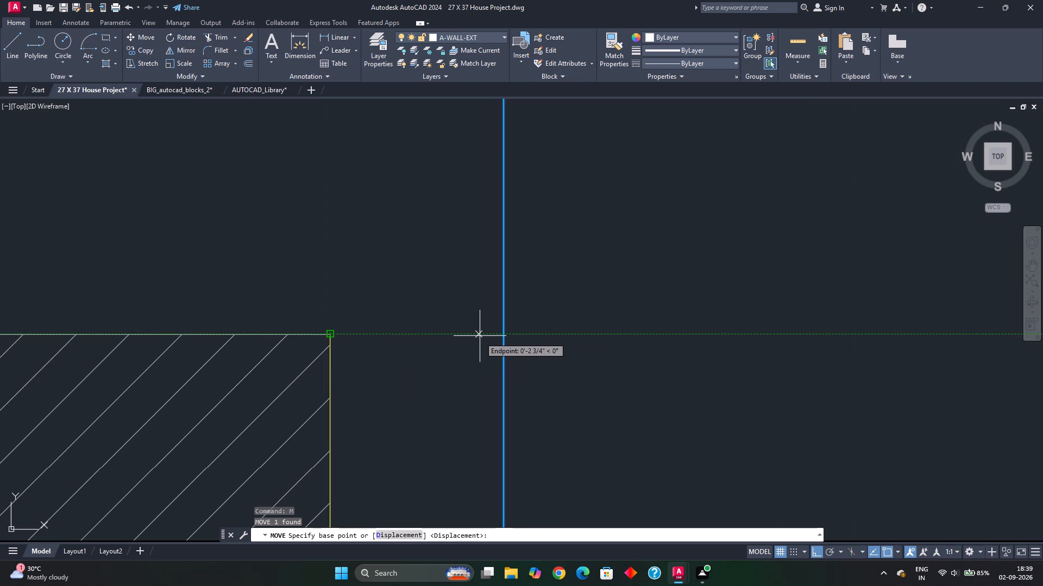
{"action": "left_click", "coordinate": [505, 337]}
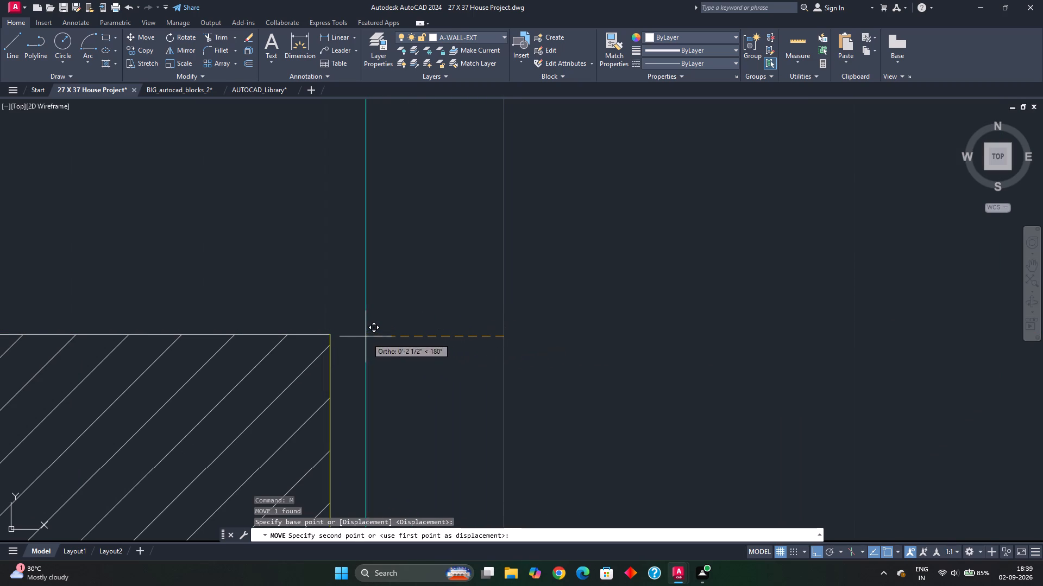
{"action": "left_click", "coordinate": [326, 335]}
Examine where the moved door projection lines cross the section's ground floor, comparing it with the ground floor plan.
{"action": "scroll", "coordinate": [381, 355], "scroll_direction": "down", "scroll_amount": 6}
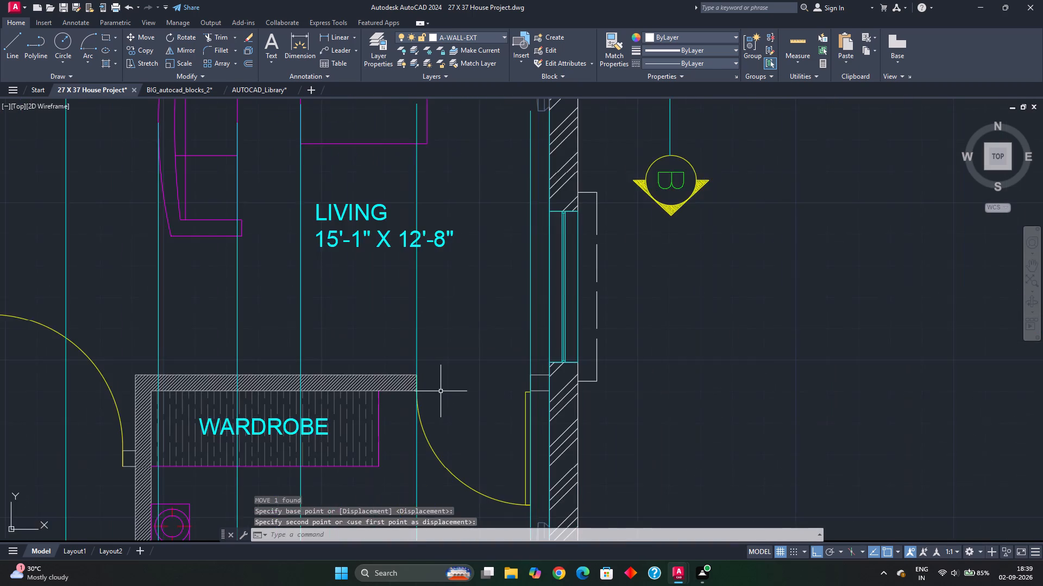
{"action": "middle_click_drag", "start_coordinate": [441, 393], "coordinate": [411, 219]}
{"action": "scroll", "coordinate": [455, 392], "scroll_direction": "down", "scroll_amount": 3}
{"action": "middle_click_drag", "start_coordinate": [454, 393], "coordinate": [415, 186]}
{"action": "middle_click_drag", "start_coordinate": [416, 380], "coordinate": [375, 156]}
{"action": "middle_click_drag", "start_coordinate": [351, 408], "coordinate": [349, 276]}
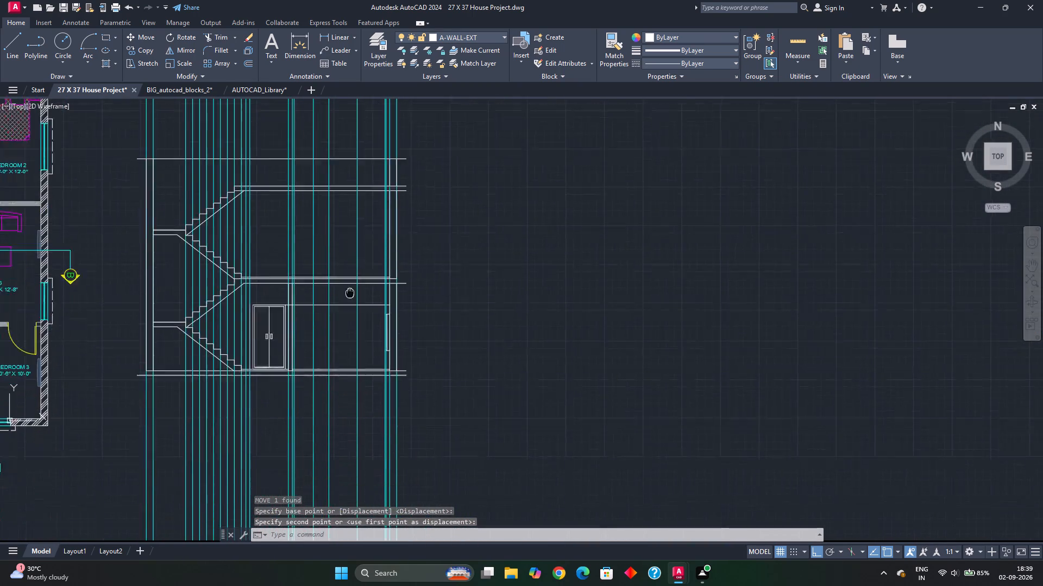
{"action": "middle_click_drag", "start_coordinate": [349, 276], "coordinate": [349, 180]}
{"action": "middle_click_drag", "start_coordinate": [359, 381], "coordinate": [352, 183]}
{"action": "middle_click_drag", "start_coordinate": [354, 340], "coordinate": [345, 148]}
{"action": "middle_click_drag", "start_coordinate": [357, 319], "coordinate": [357, 350]}
{"action": "scroll", "coordinate": [357, 330], "scroll_direction": "down", "scroll_amount": 2}
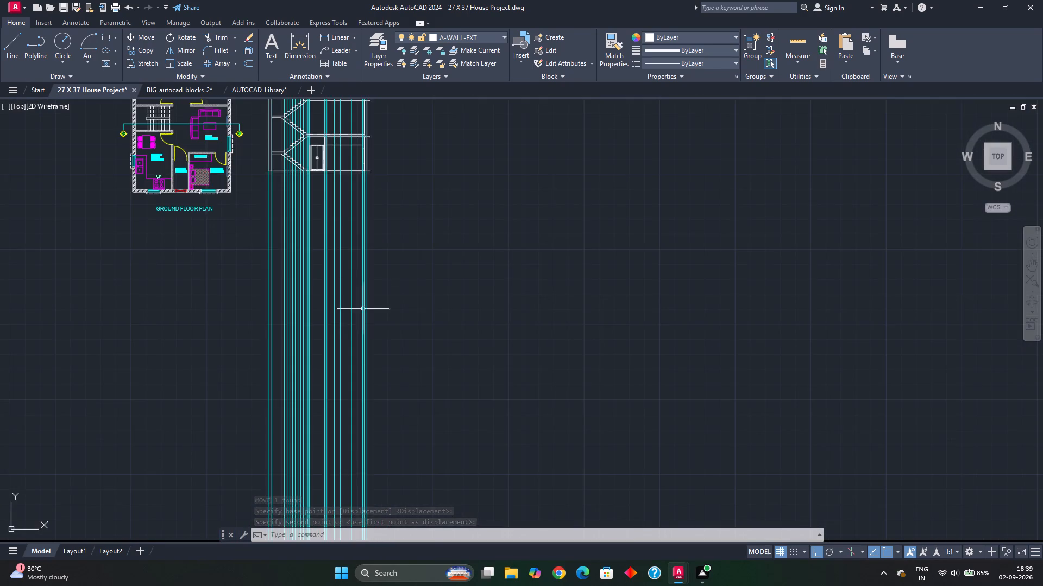
{"action": "middle_click_drag", "start_coordinate": [362, 207], "coordinate": [359, 422]}
{"action": "scroll", "coordinate": [363, 385], "scroll_direction": "up", "scroll_amount": 4}
{"action": "middle_click_drag", "start_coordinate": [336, 371], "coordinate": [365, 366]}
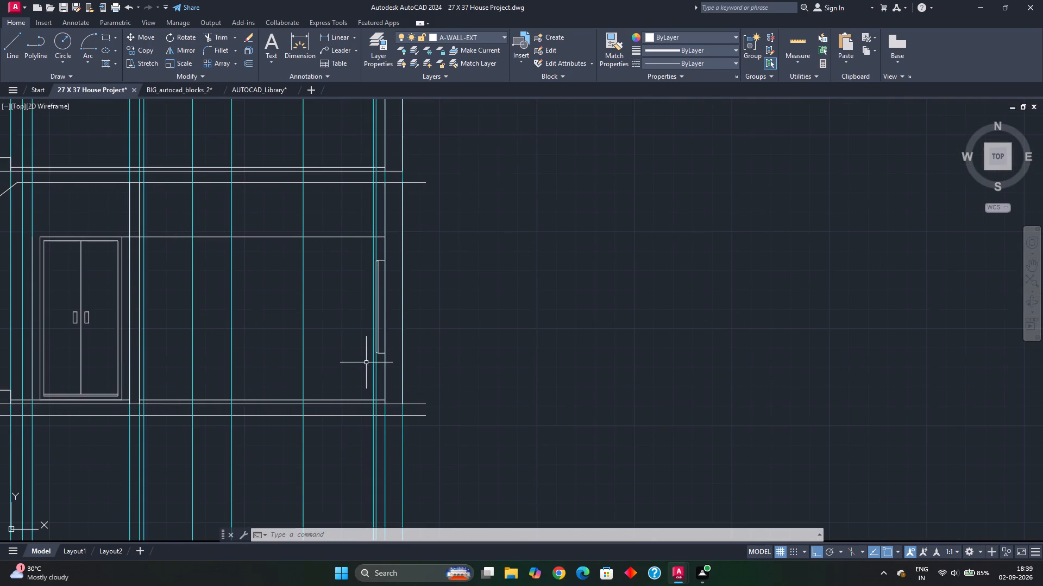
{"action": "scroll", "coordinate": [361, 318], "scroll_direction": "up", "scroll_amount": 2}
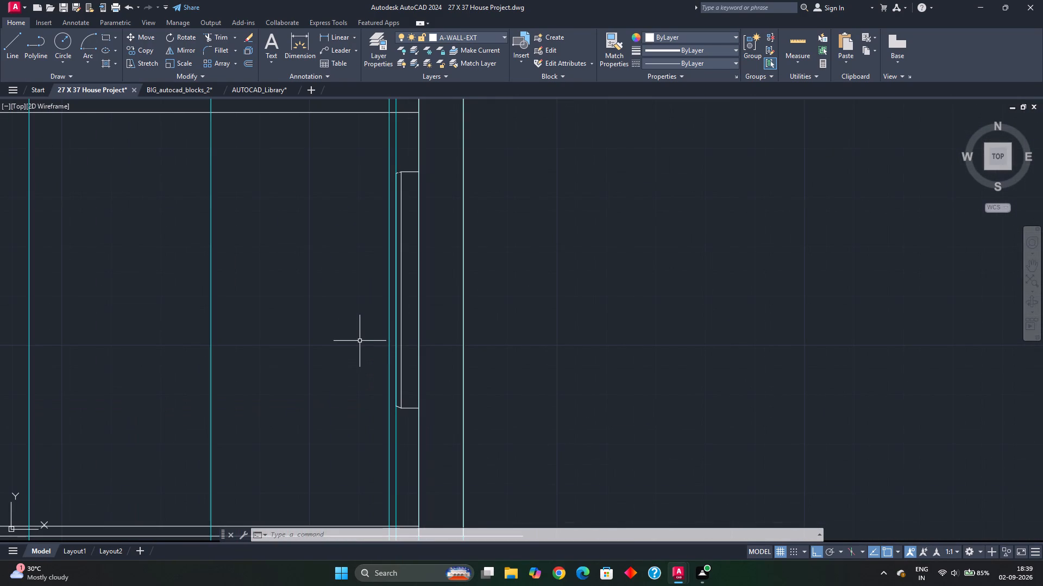
{"action": "scroll", "coordinate": [341, 349], "scroll_direction": "down", "scroll_amount": 5}
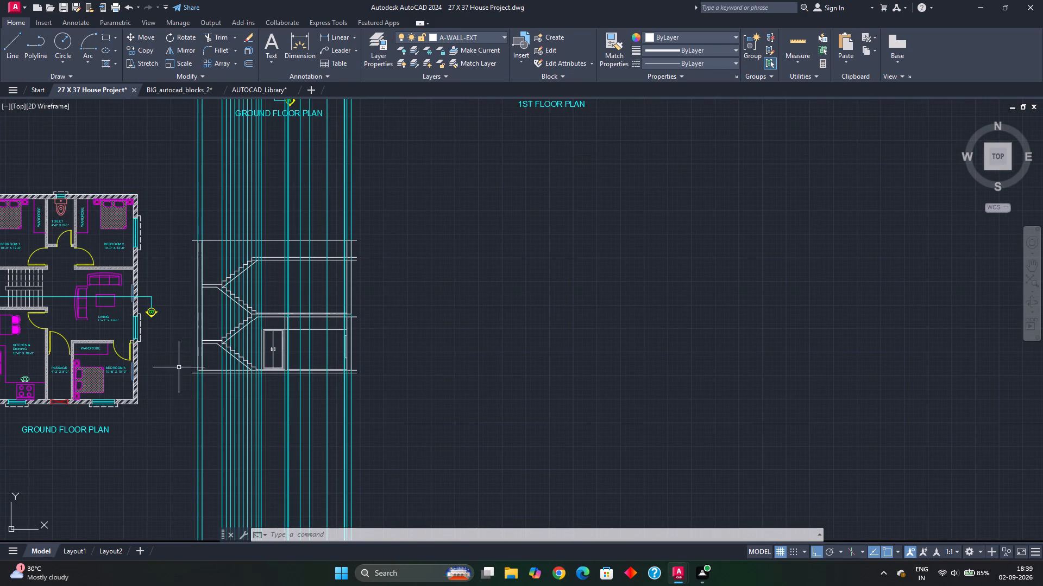
{"action": "scroll", "coordinate": [136, 372], "scroll_direction": "up", "scroll_amount": 1}
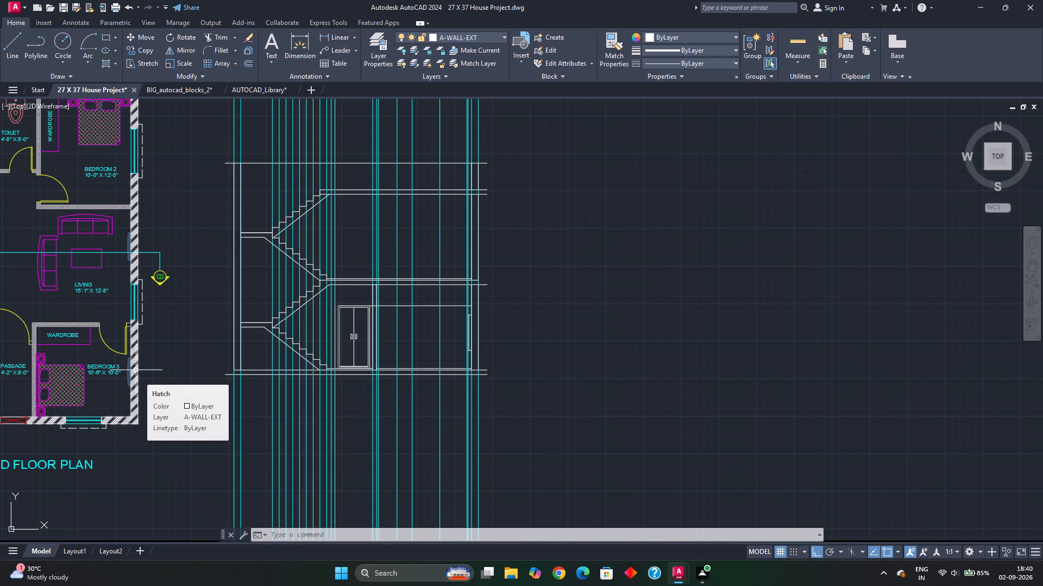
{"action": "scroll", "coordinate": [197, 314], "scroll_direction": "down", "scroll_amount": 2}
{"action": "middle_click_drag", "start_coordinate": [197, 314], "coordinate": [208, 334]}
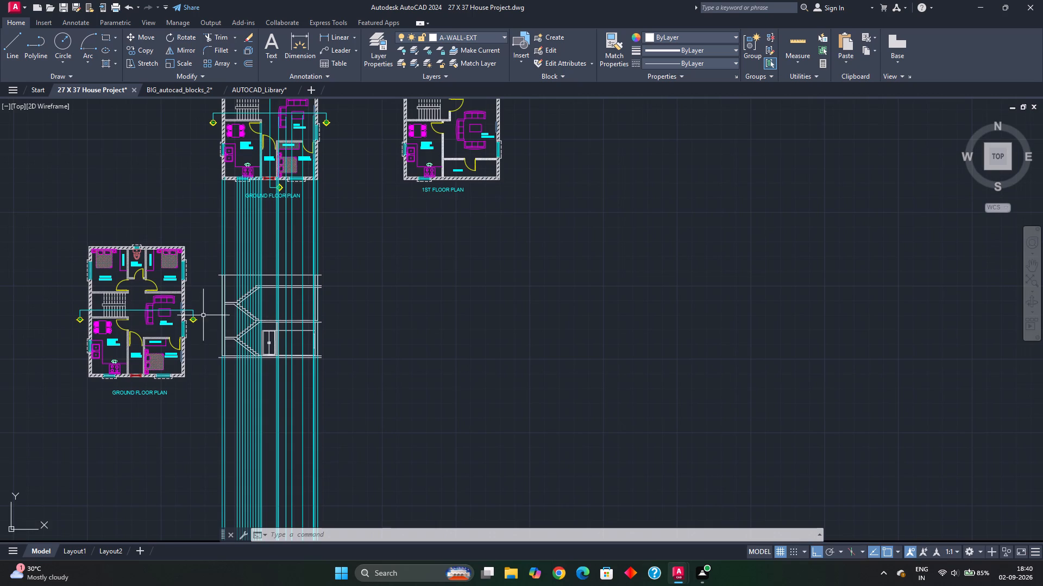
{"action": "scroll", "coordinate": [204, 301], "scroll_direction": "up", "scroll_amount": 2}
{"action": "scroll", "coordinate": [215, 322], "scroll_direction": "down", "scroll_amount": 2}
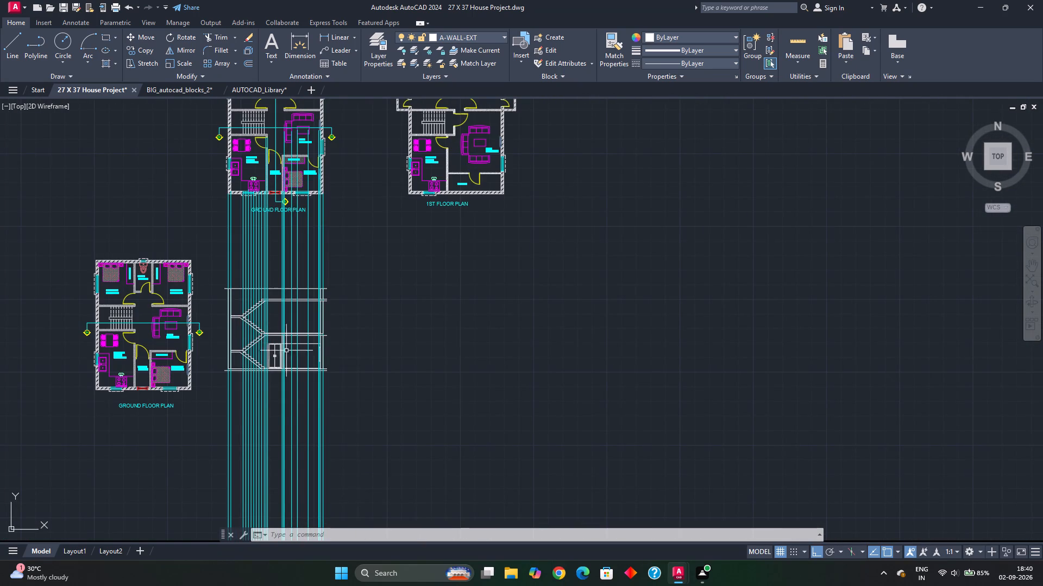
{"action": "scroll", "coordinate": [307, 359], "scroll_direction": "up", "scroll_amount": 1}
{"action": "middle_click_drag", "start_coordinate": [313, 361], "coordinate": [319, 340]}
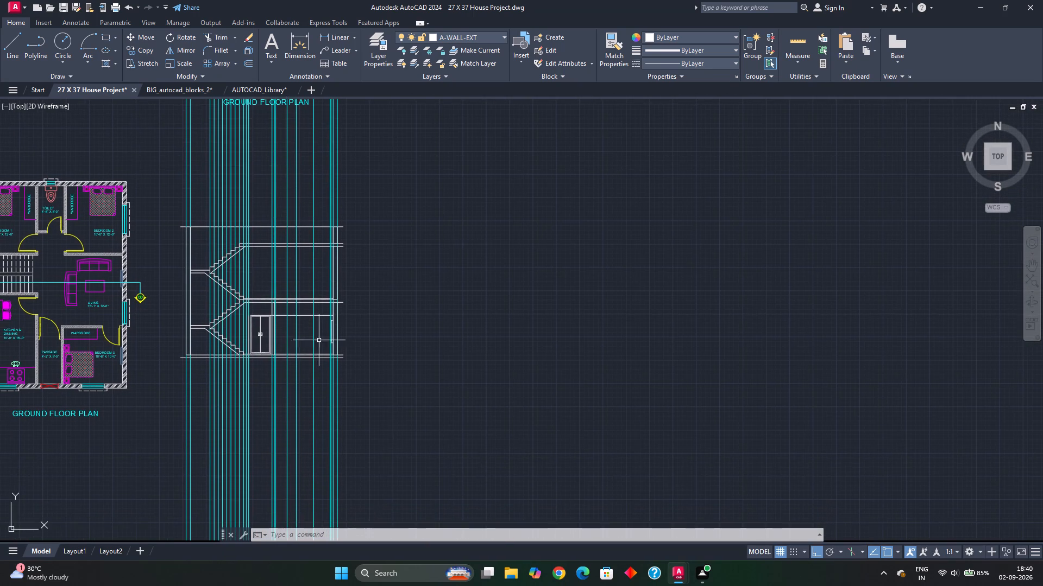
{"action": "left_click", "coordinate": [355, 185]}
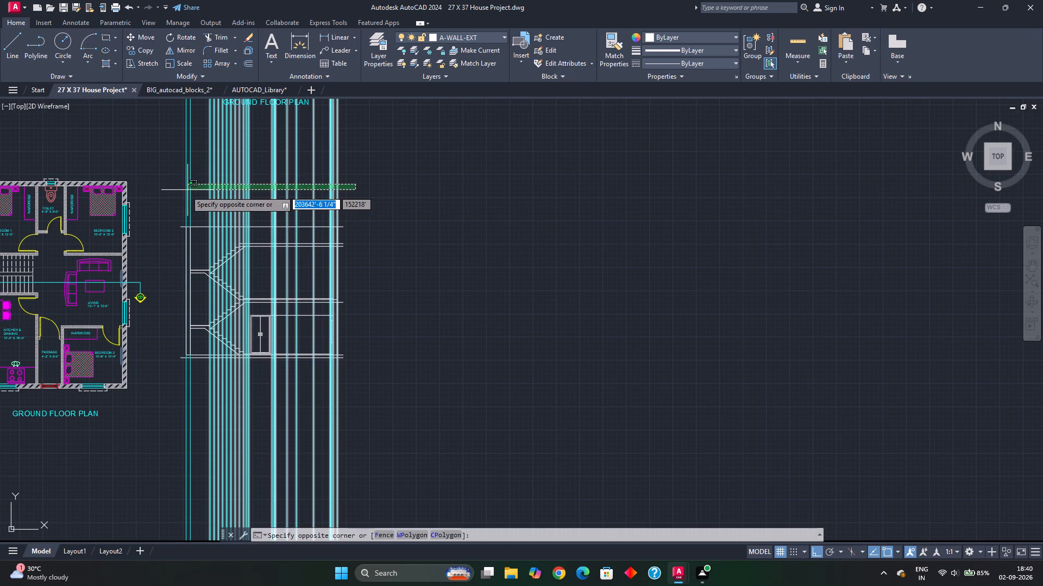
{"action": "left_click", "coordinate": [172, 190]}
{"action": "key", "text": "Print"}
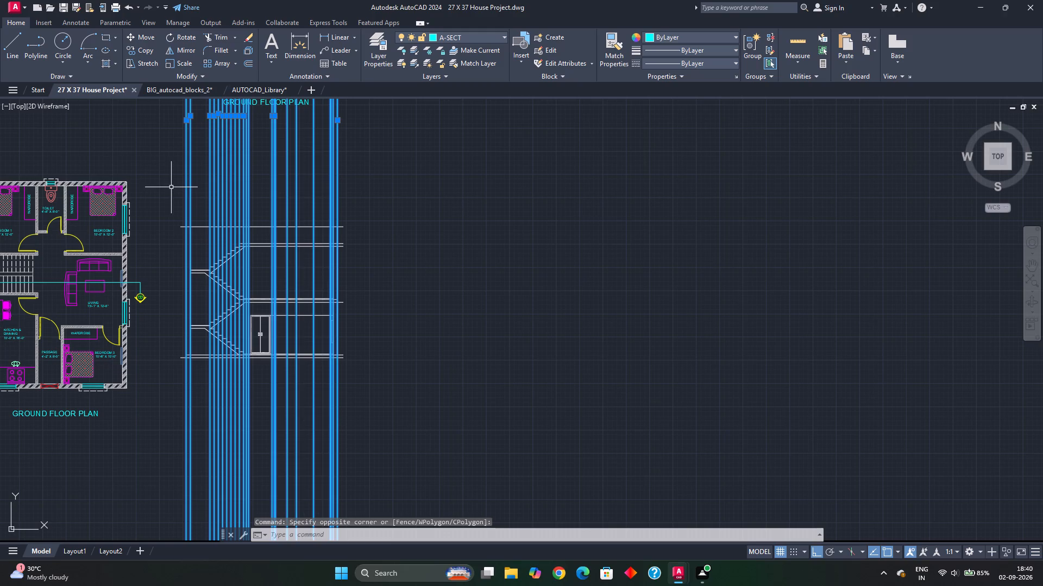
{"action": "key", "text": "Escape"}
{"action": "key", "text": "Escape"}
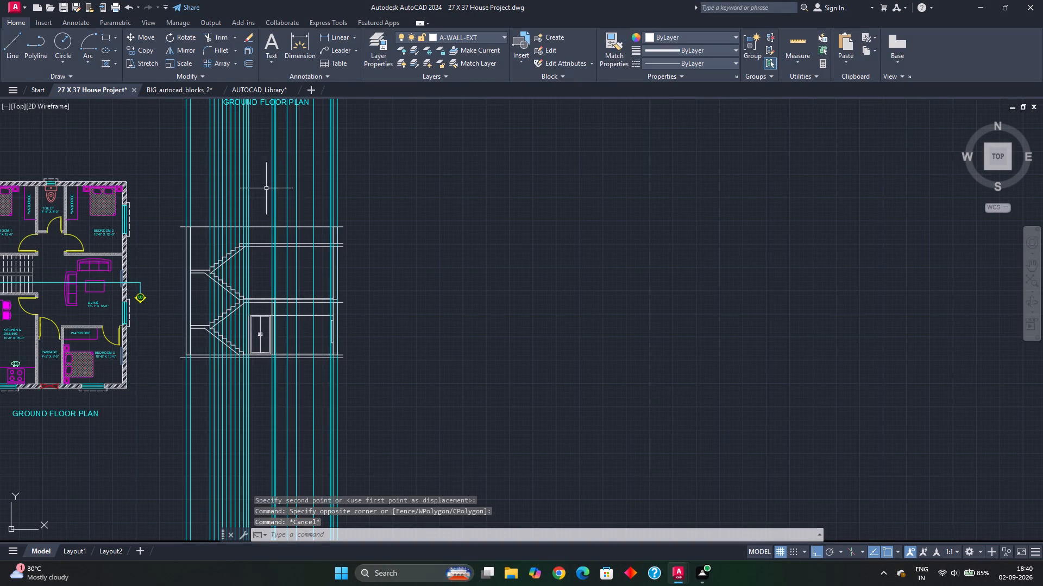
Erase all the vertical projection lines running through the section drawing.
{"action": "left_click", "coordinate": [343, 184]}
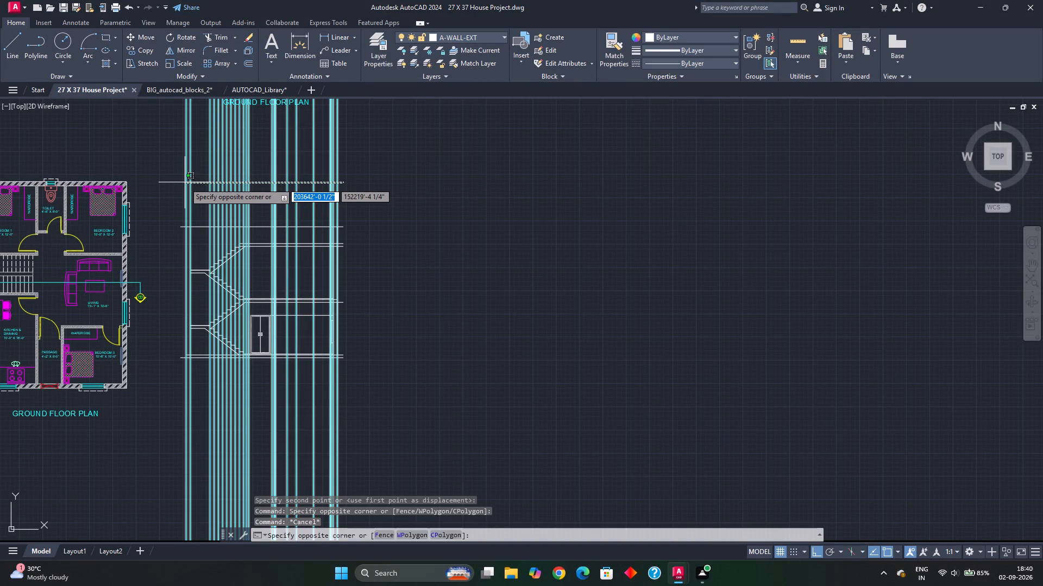
{"action": "left_click", "coordinate": [185, 183]}
{"action": "key", "text": "Delete"}
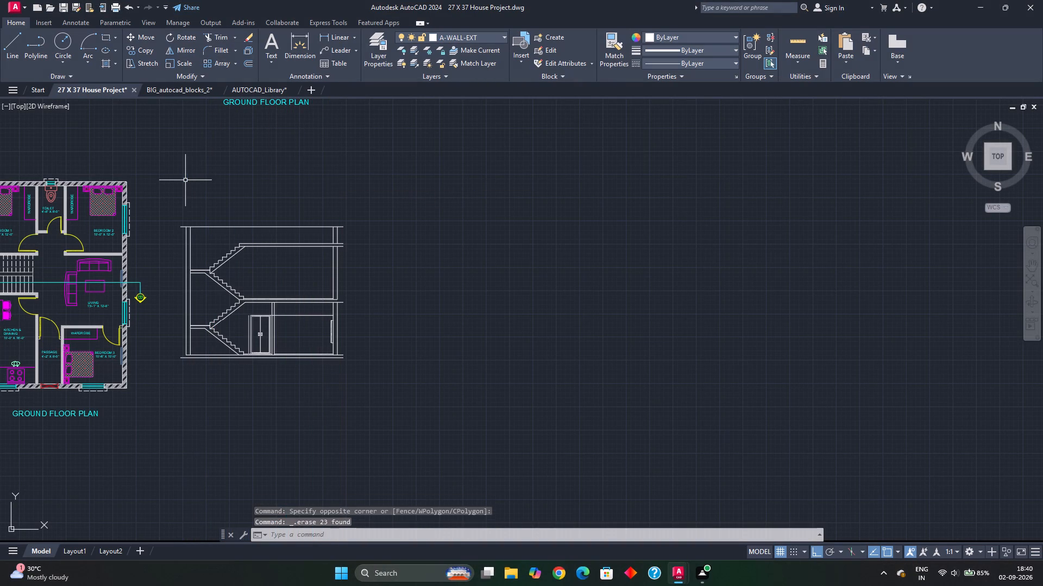
Erase the stray vertical line between the staircase and the double door on the section's ground floor.
{"action": "middle_click_drag", "start_coordinate": [285, 328], "coordinate": [344, 313]}
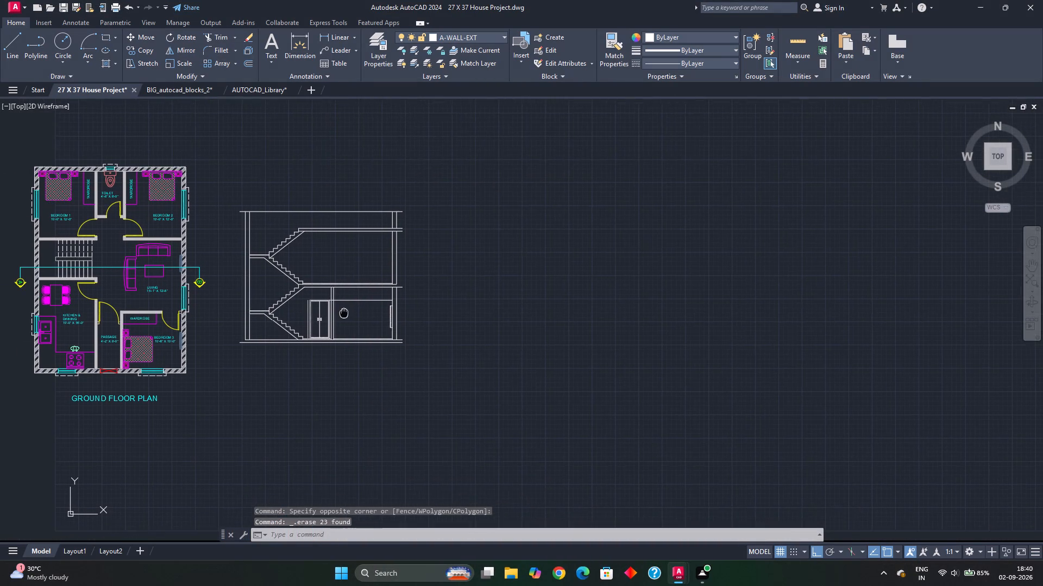
{"action": "middle_click_drag", "start_coordinate": [344, 313], "coordinate": [355, 315]}
{"action": "scroll", "coordinate": [355, 314], "scroll_direction": "up", "scroll_amount": 1}
{"action": "middle_click_drag", "start_coordinate": [361, 315], "coordinate": [417, 317]}
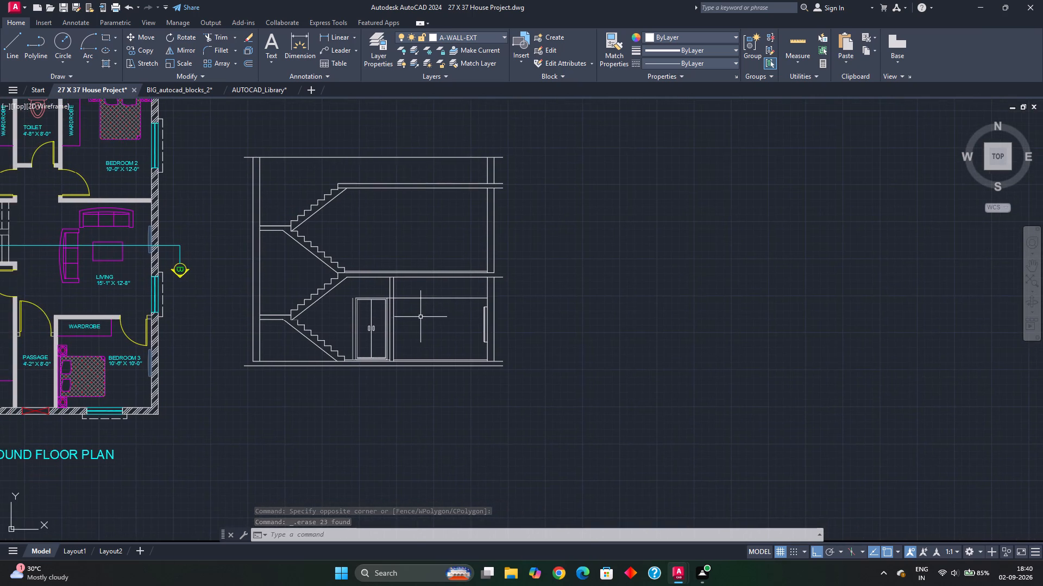
{"action": "scroll", "coordinate": [420, 317], "scroll_direction": "up", "scroll_amount": 1}
{"action": "scroll", "coordinate": [407, 340], "scroll_direction": "down", "scroll_amount": 1}
{"action": "middle_click_drag", "start_coordinate": [411, 342], "coordinate": [423, 342]}
{"action": "scroll", "coordinate": [330, 319], "scroll_direction": "up", "scroll_amount": 1}
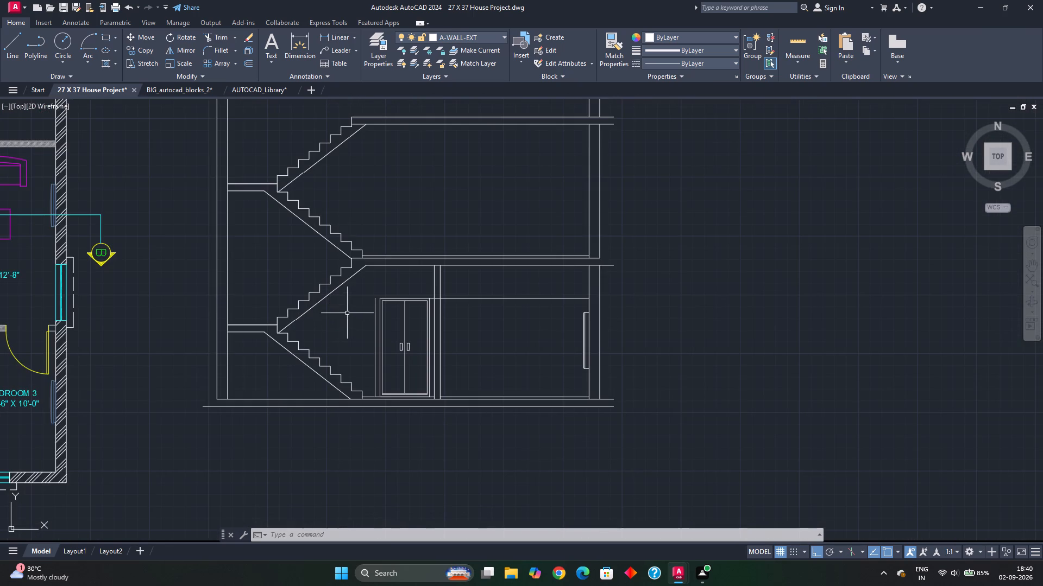
{"action": "middle_click_drag", "start_coordinate": [288, 339], "coordinate": [531, 346]}
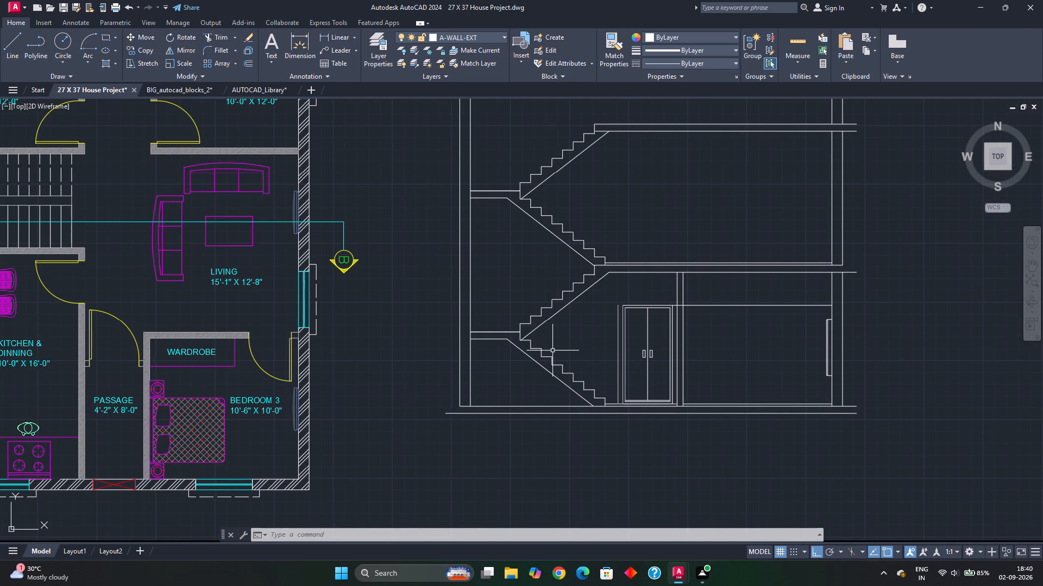
{"action": "scroll", "coordinate": [604, 352], "scroll_direction": "up", "scroll_amount": 1}
{"action": "left_click", "coordinate": [627, 346]}
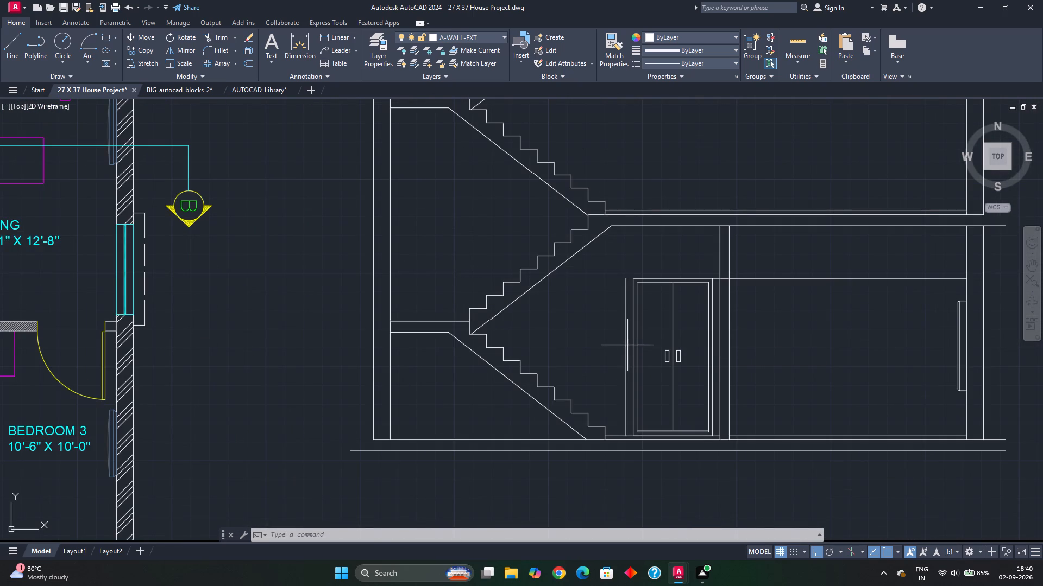
{"action": "left_click", "coordinate": [623, 345]}
{"action": "key", "text": "Delete"}
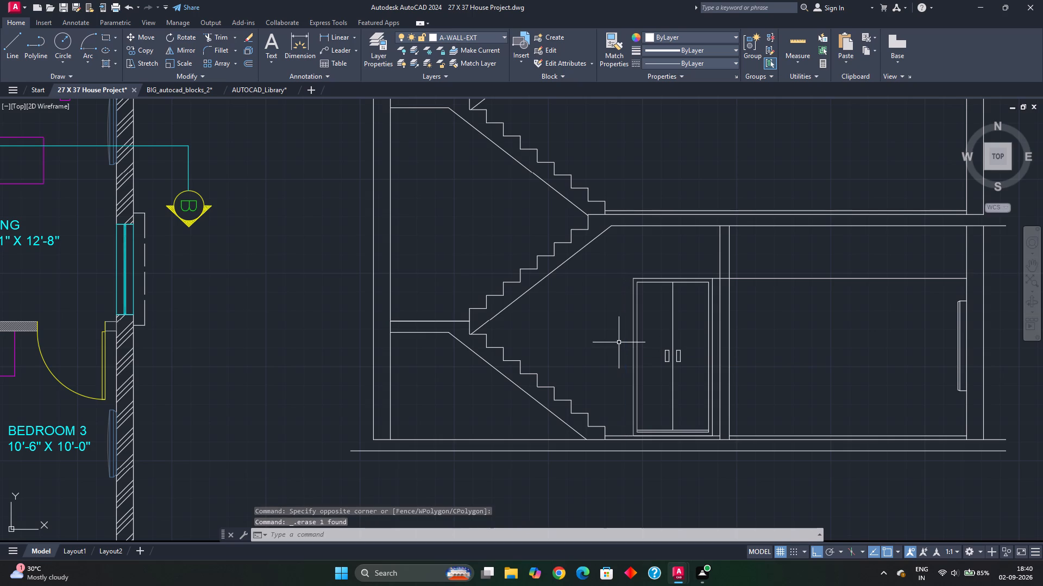
Extend the section's ground floor door-head line across the staircase and exterior walls as far as the living room window in the ground floor plan.
{"action": "scroll", "coordinate": [617, 354], "scroll_direction": "down", "scroll_amount": 2}
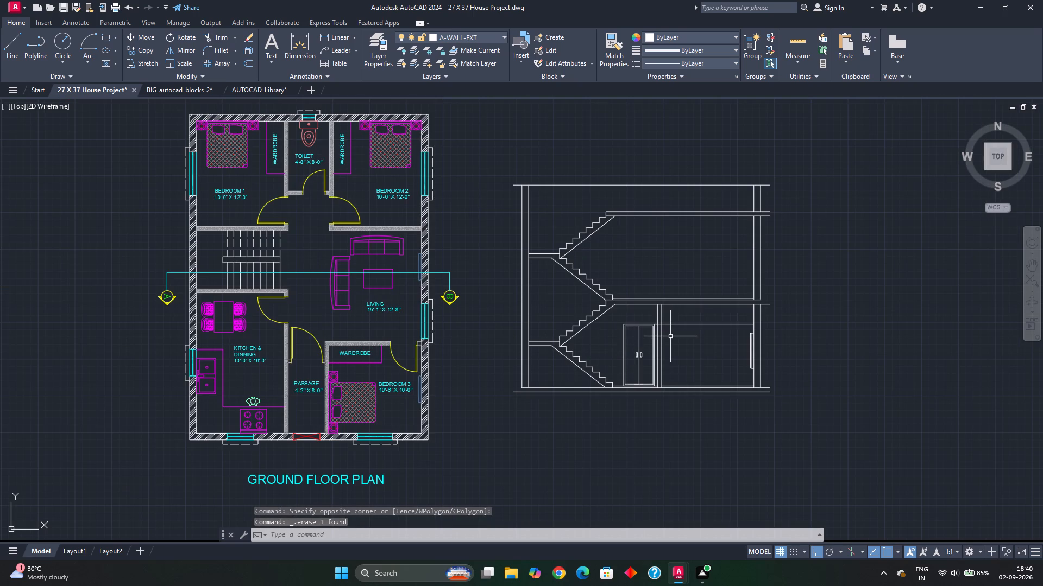
{"action": "type", "text": "ex"}
{"action": "key", "text": "space"}
{"action": "left_click", "coordinate": [683, 325]}
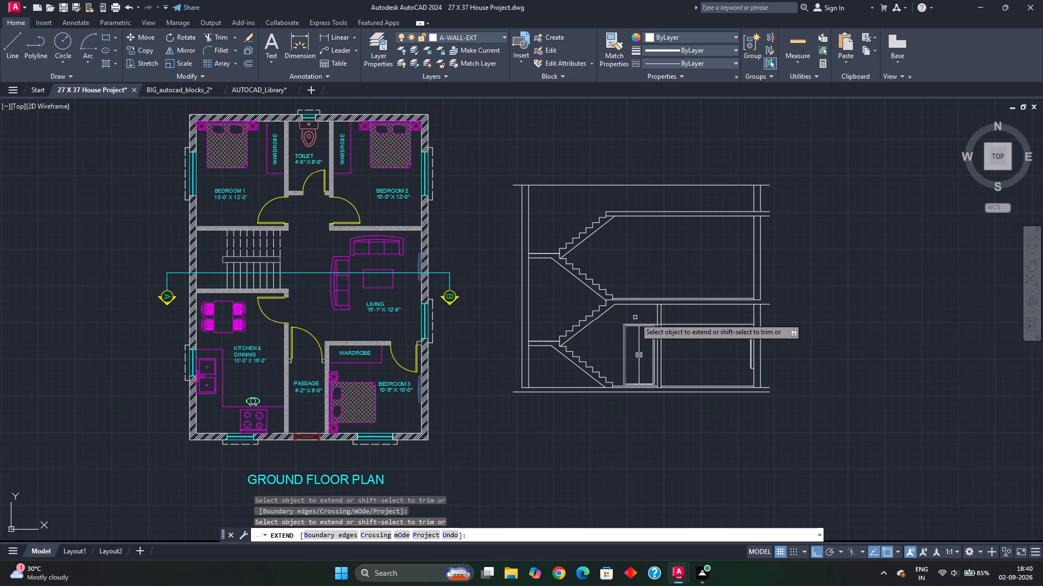
{"action": "key", "text": "Escape"}
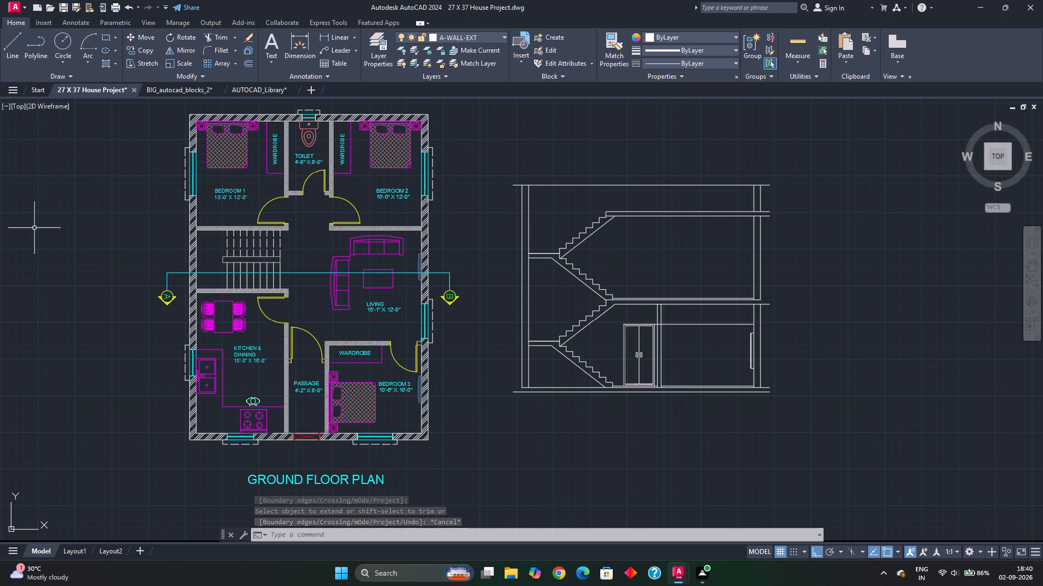
{"action": "middle_click_drag", "start_coordinate": [639, 332], "coordinate": [546, 317]}
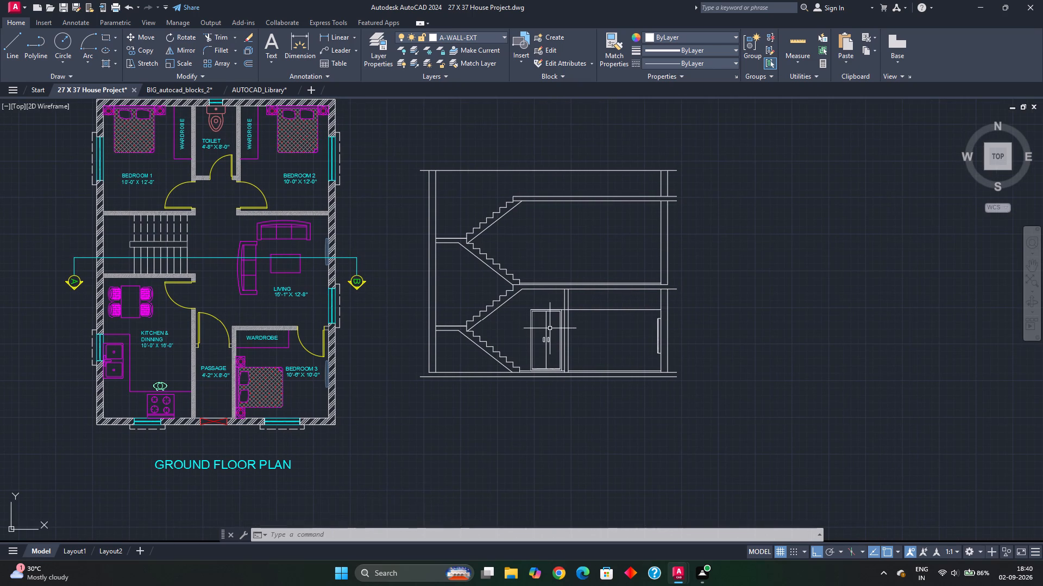
{"action": "type", "text": "ex"}
{"action": "key", "text": "space"}
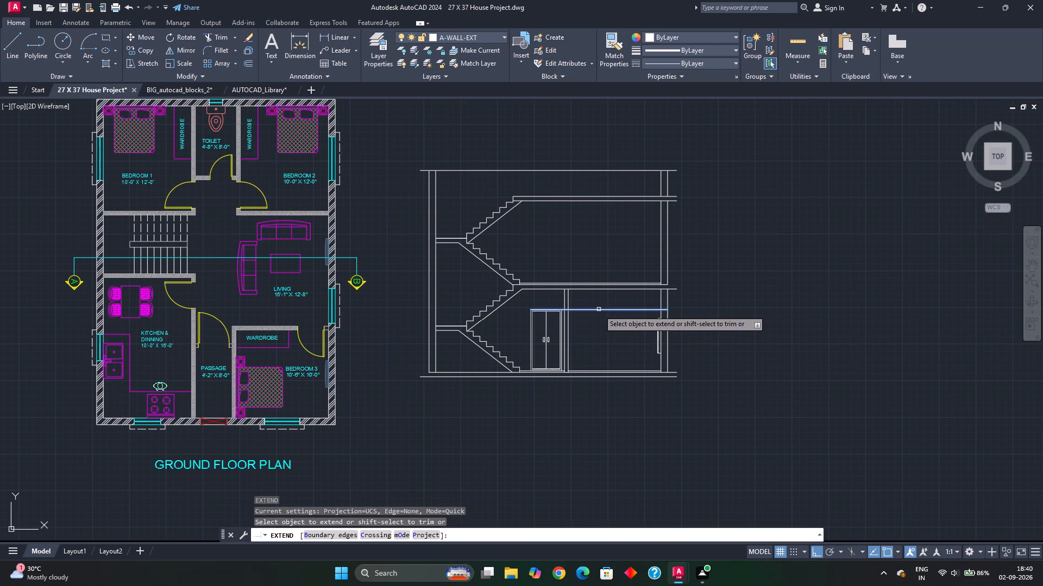
{"action": "left_click", "coordinate": [599, 310]}
{"action": "left_click", "coordinate": [588, 309]}
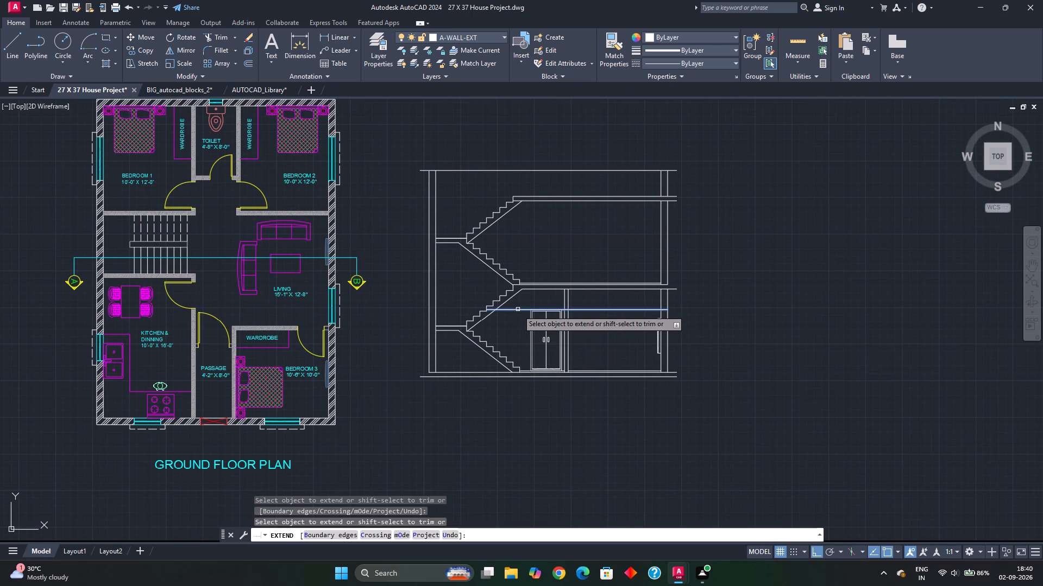
{"action": "left_click", "coordinate": [518, 310]}
{"action": "scroll", "coordinate": [502, 314], "scroll_direction": "up", "scroll_amount": 2}
{"action": "left_click", "coordinate": [475, 303]}
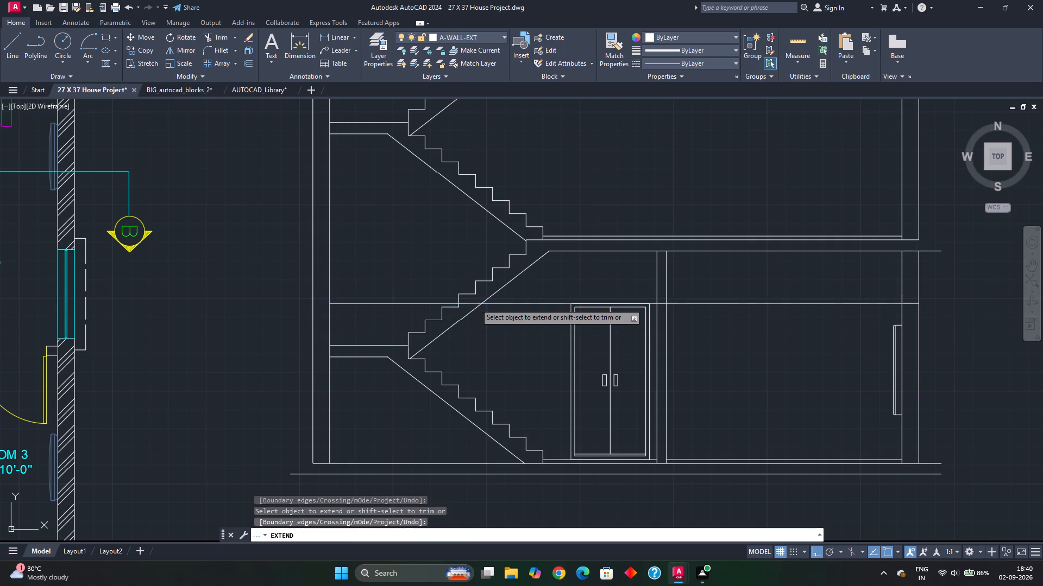
{"action": "left_click", "coordinate": [376, 304]}
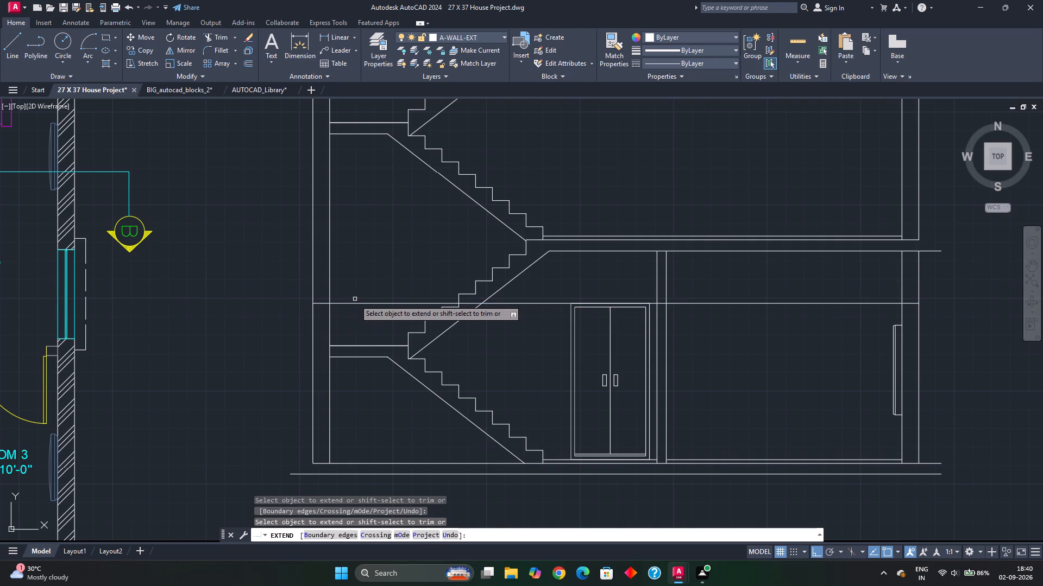
{"action": "left_click", "coordinate": [354, 302]}
{"action": "scroll", "coordinate": [356, 299], "scroll_direction": "down", "scroll_amount": 2}
{"action": "key", "text": "Escape"}
Erase the narrow wall-mounted profile on the inner face of the exterior wall in the section's ground floor.
{"action": "scroll", "coordinate": [360, 295], "scroll_direction": "down", "scroll_amount": 2}
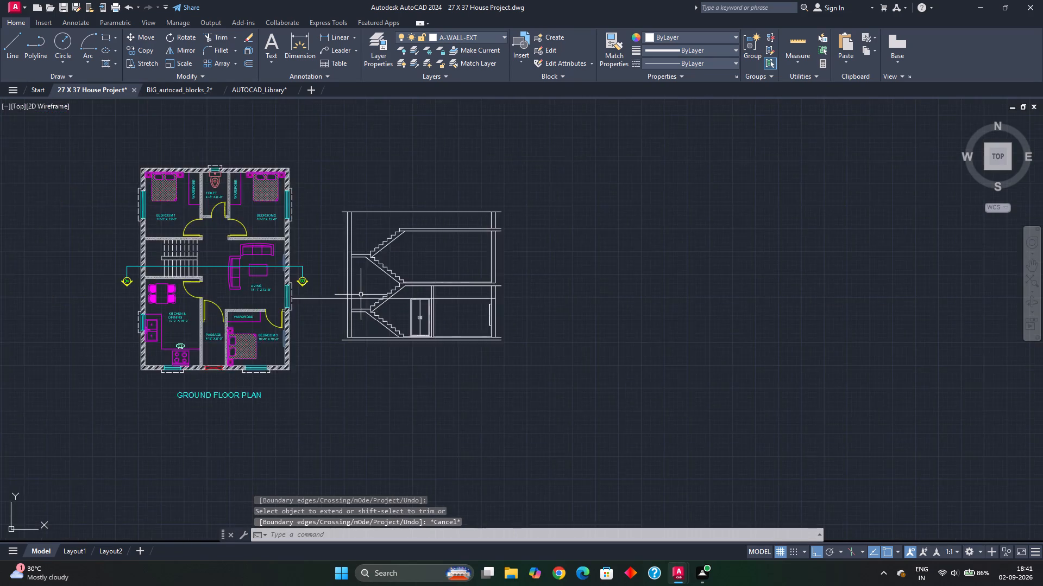
{"action": "middle_click_drag", "start_coordinate": [366, 289], "coordinate": [429, 287]}
{"action": "scroll", "coordinate": [429, 290], "scroll_direction": "up", "scroll_amount": 2}
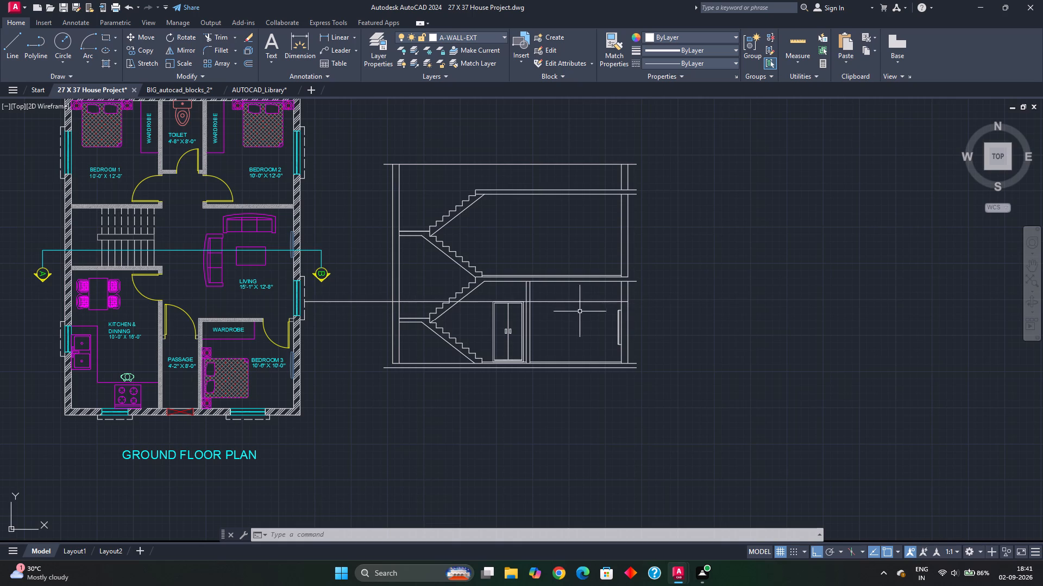
{"action": "middle_click_drag", "start_coordinate": [618, 315], "coordinate": [592, 286]}
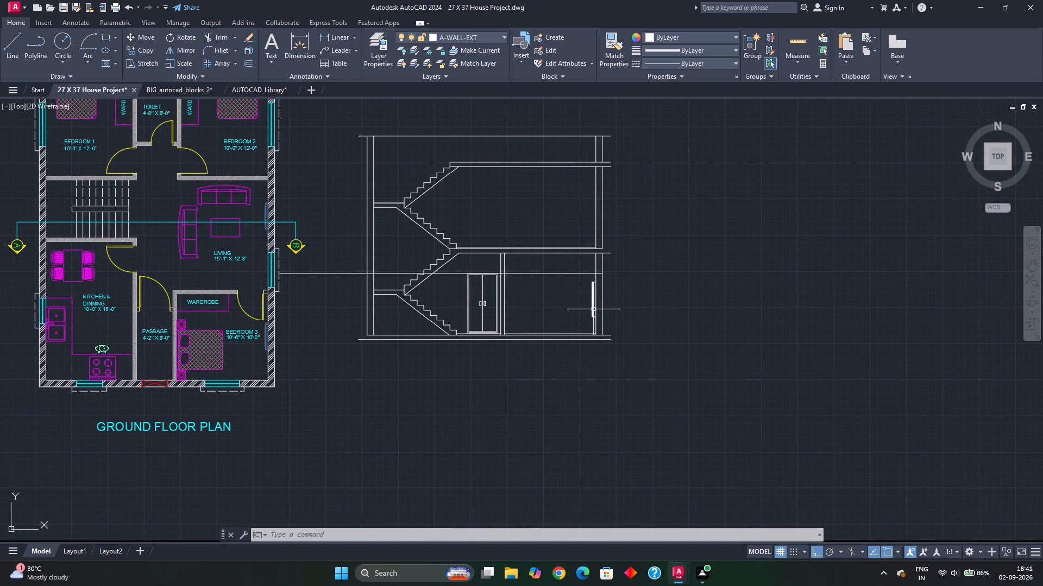
{"action": "scroll", "coordinate": [594, 310], "scroll_direction": "up", "scroll_amount": 2}
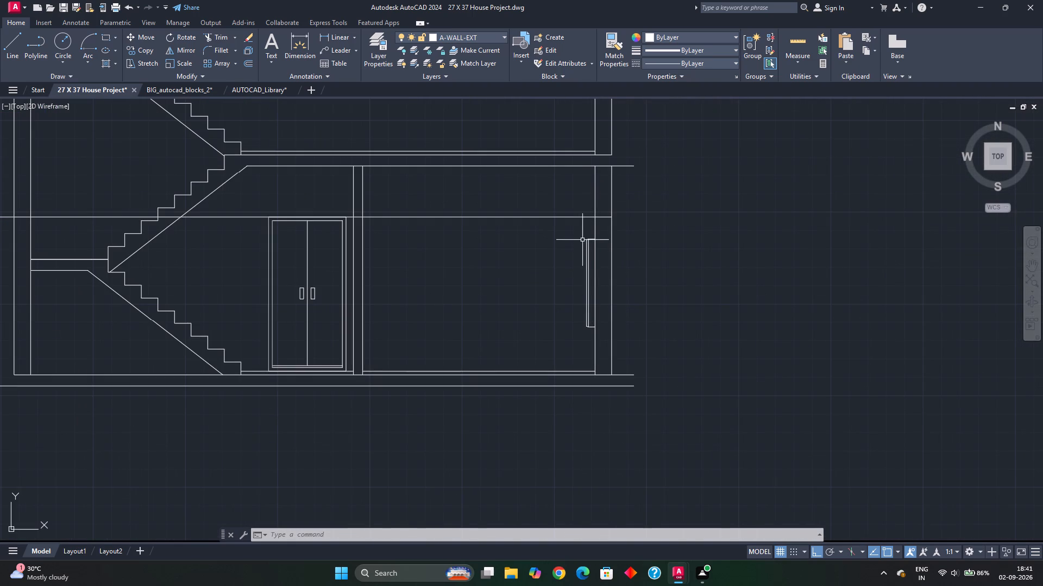
{"action": "left_click", "coordinate": [581, 228]}
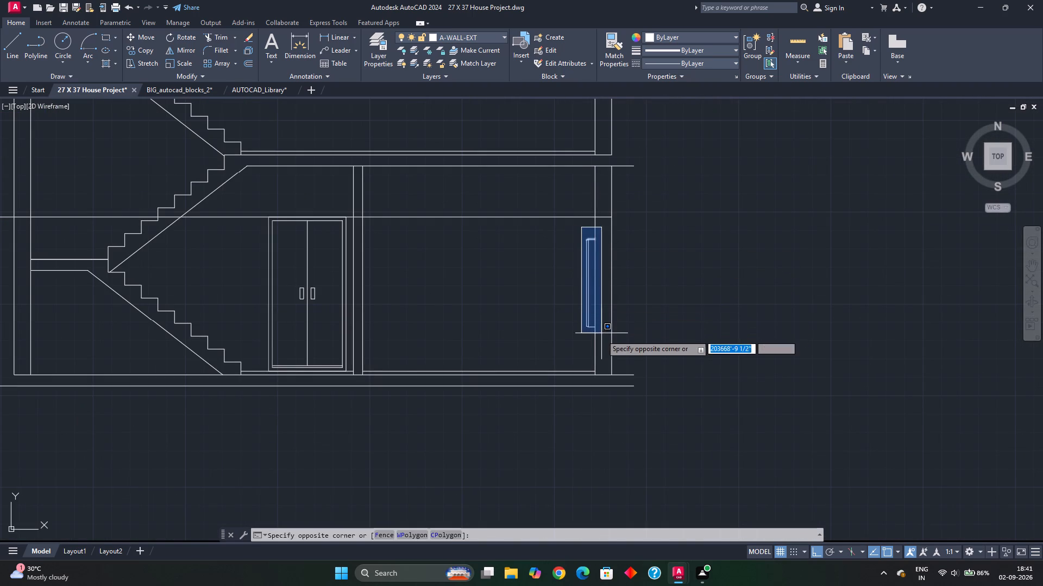
{"action": "left_click", "coordinate": [605, 341]}
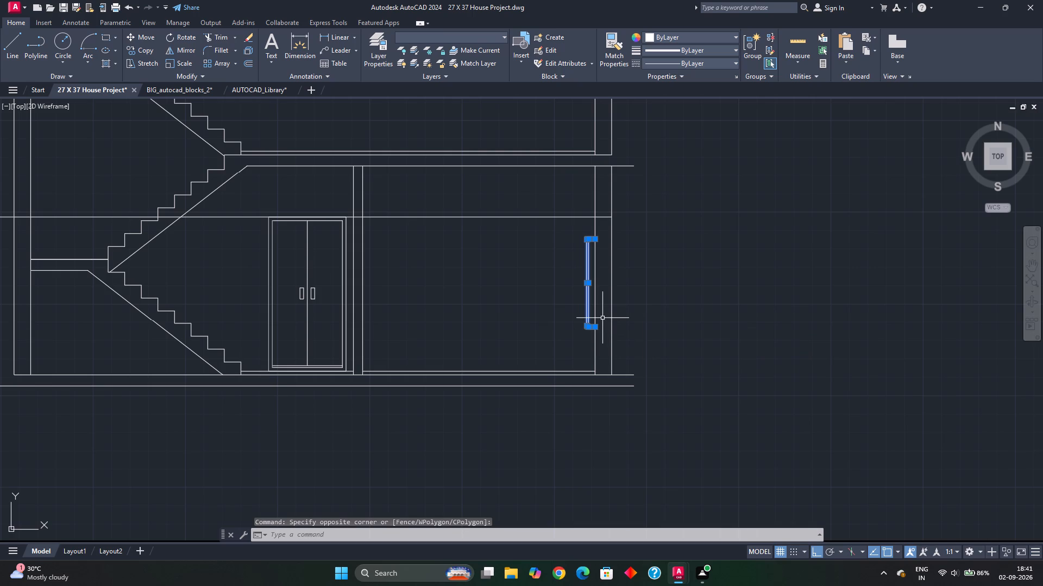
{"action": "key", "text": "Print"}
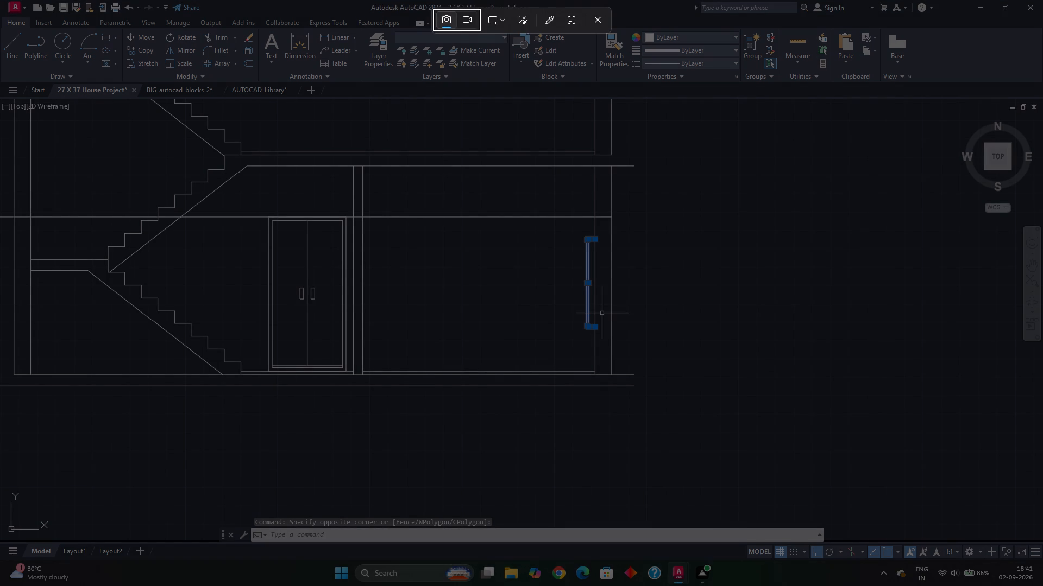
{"action": "key", "text": "Escape"}
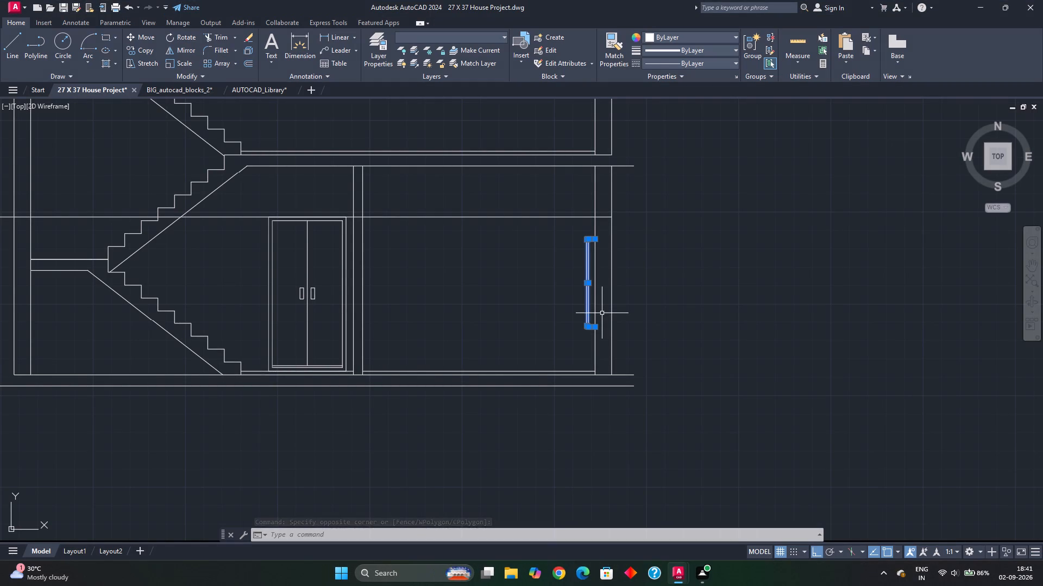
{"action": "key", "text": "Insert"}
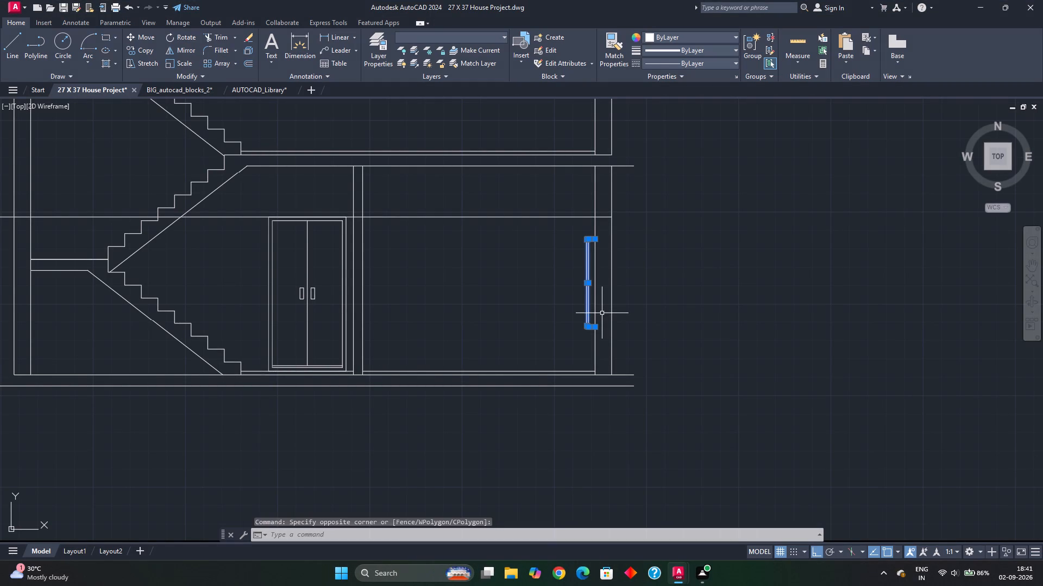
{"action": "key", "text": "Delete"}
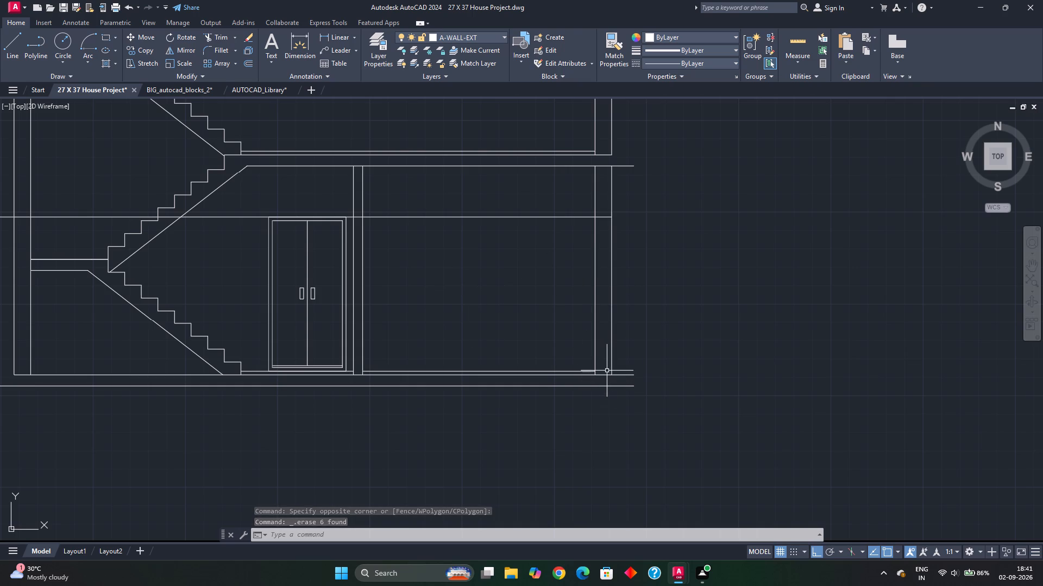
Start an Offset of the long horizontal base line beneath the section's ground floor walls.
{"action": "left_click", "coordinate": [625, 377]}
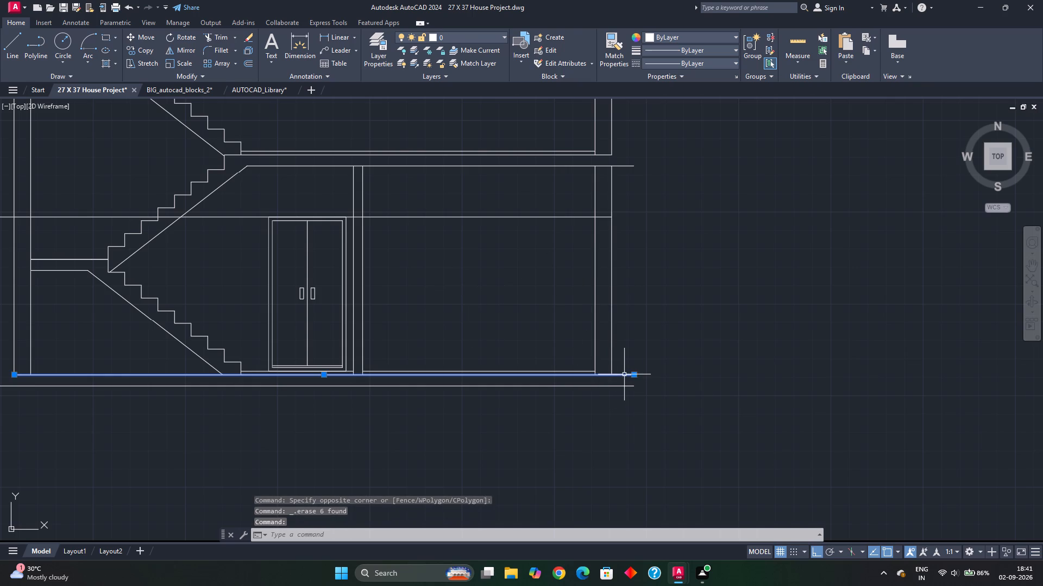
{"action": "key", "text": "o"}
{"action": "key", "text": "Return"}
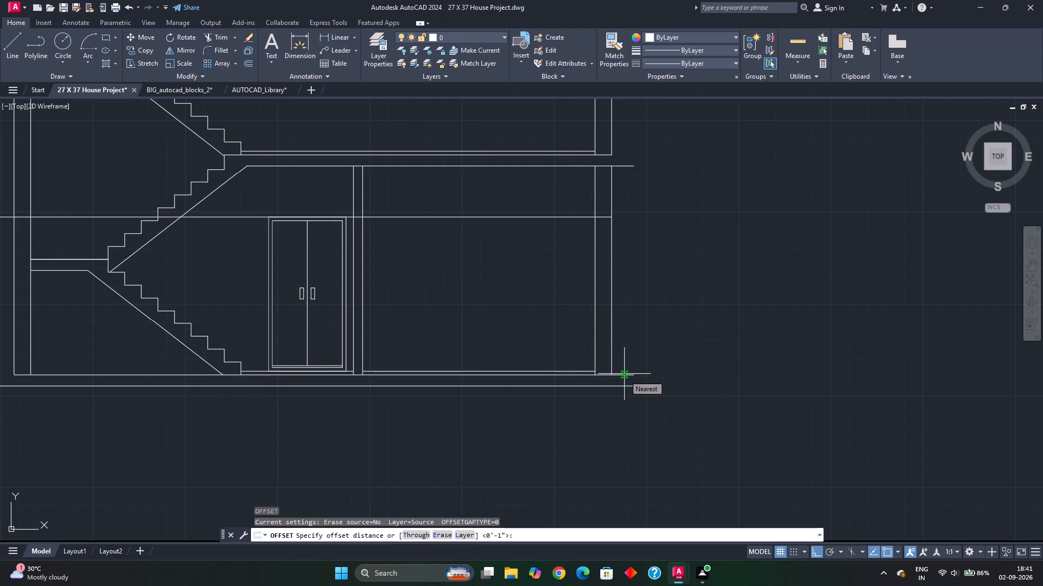
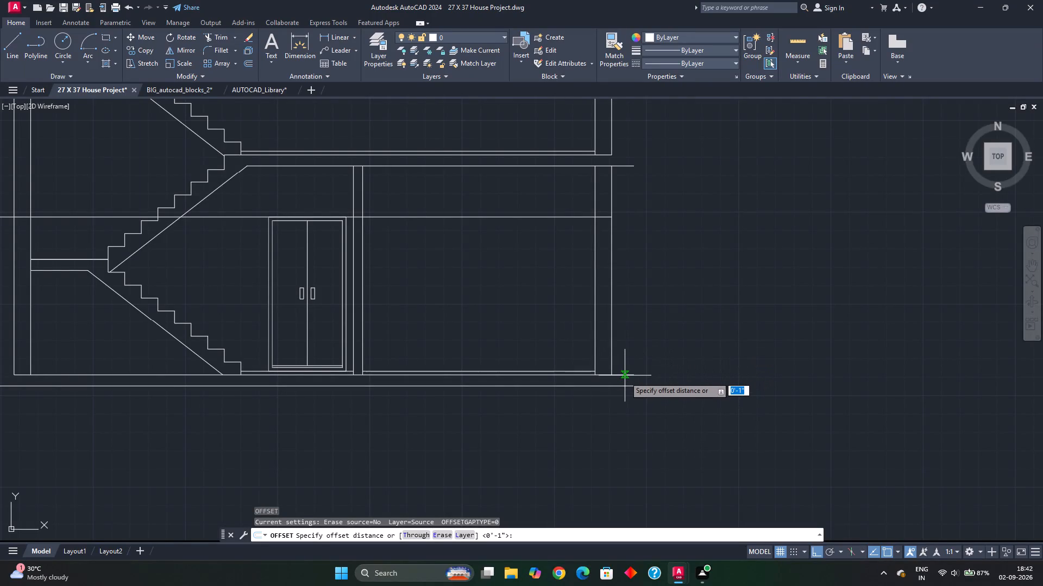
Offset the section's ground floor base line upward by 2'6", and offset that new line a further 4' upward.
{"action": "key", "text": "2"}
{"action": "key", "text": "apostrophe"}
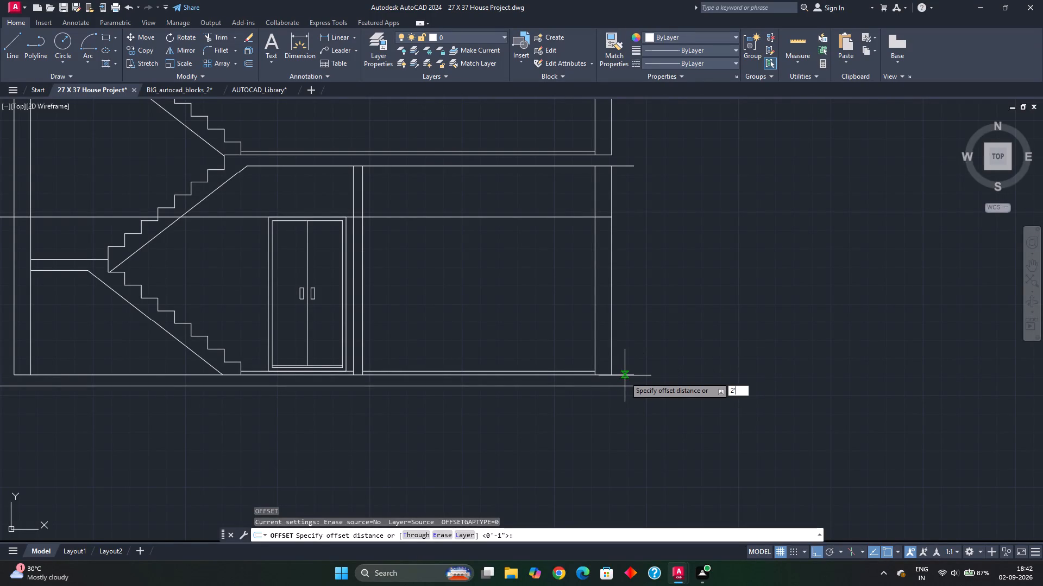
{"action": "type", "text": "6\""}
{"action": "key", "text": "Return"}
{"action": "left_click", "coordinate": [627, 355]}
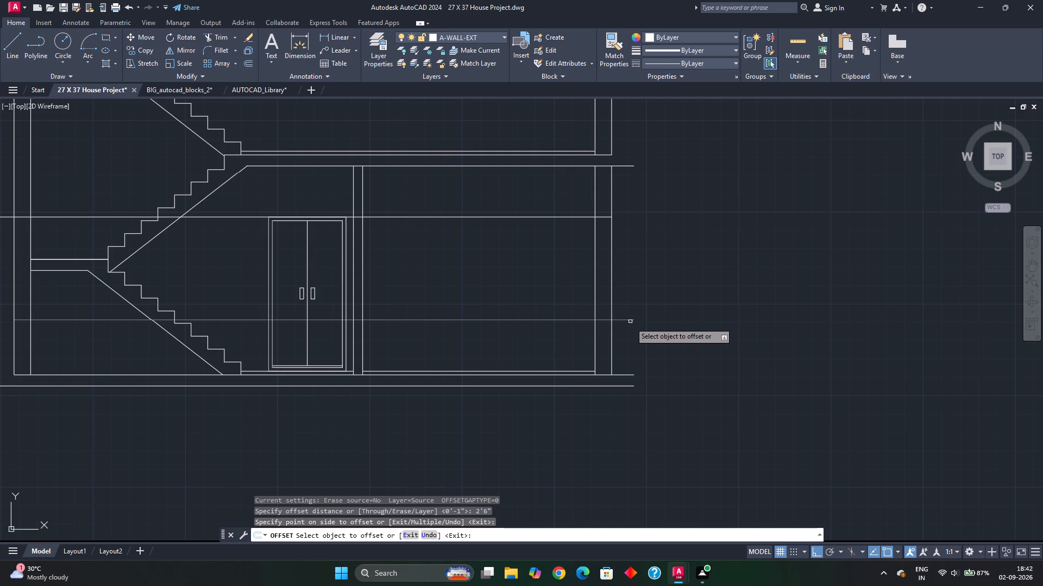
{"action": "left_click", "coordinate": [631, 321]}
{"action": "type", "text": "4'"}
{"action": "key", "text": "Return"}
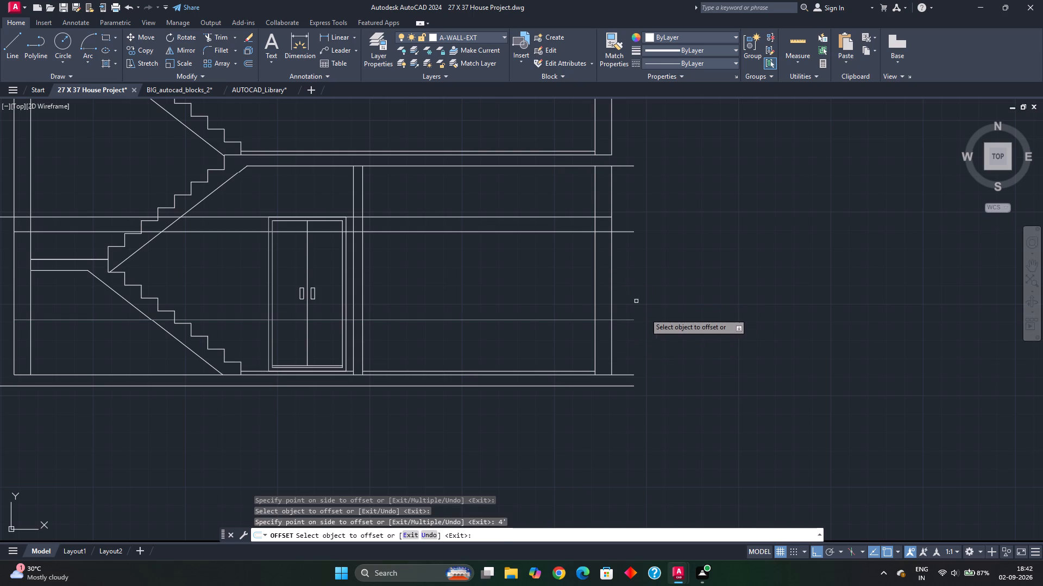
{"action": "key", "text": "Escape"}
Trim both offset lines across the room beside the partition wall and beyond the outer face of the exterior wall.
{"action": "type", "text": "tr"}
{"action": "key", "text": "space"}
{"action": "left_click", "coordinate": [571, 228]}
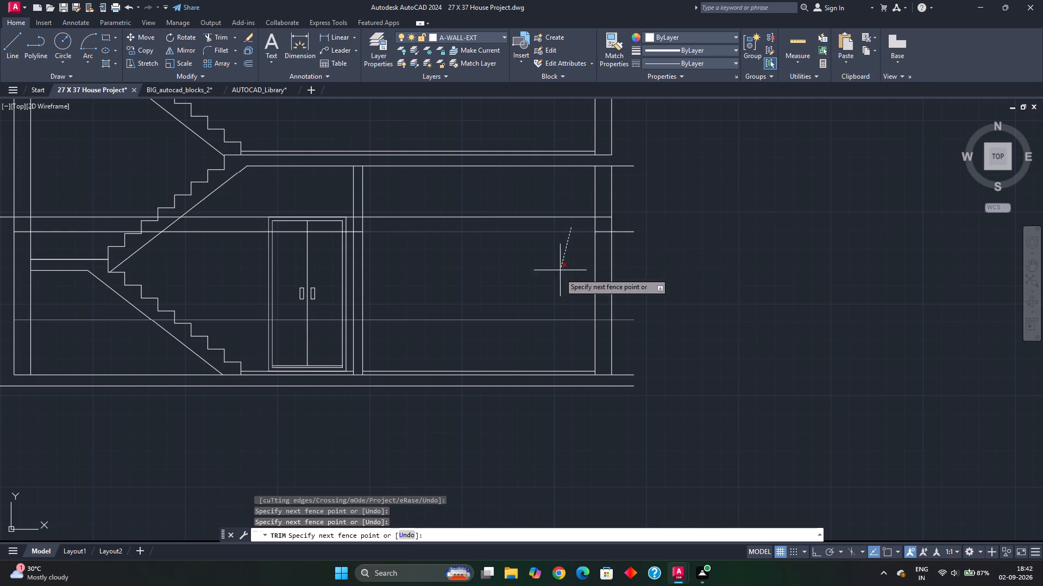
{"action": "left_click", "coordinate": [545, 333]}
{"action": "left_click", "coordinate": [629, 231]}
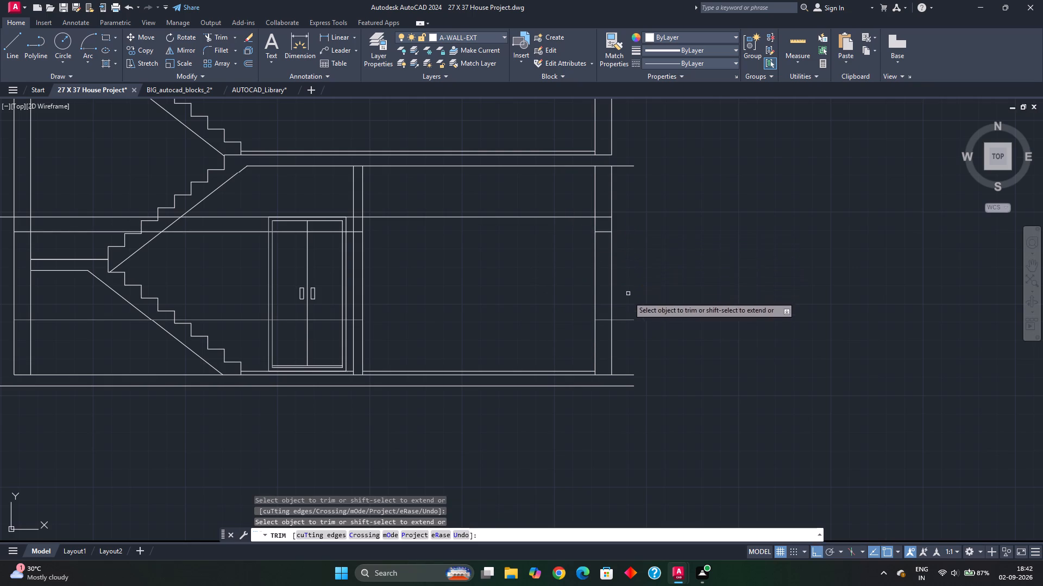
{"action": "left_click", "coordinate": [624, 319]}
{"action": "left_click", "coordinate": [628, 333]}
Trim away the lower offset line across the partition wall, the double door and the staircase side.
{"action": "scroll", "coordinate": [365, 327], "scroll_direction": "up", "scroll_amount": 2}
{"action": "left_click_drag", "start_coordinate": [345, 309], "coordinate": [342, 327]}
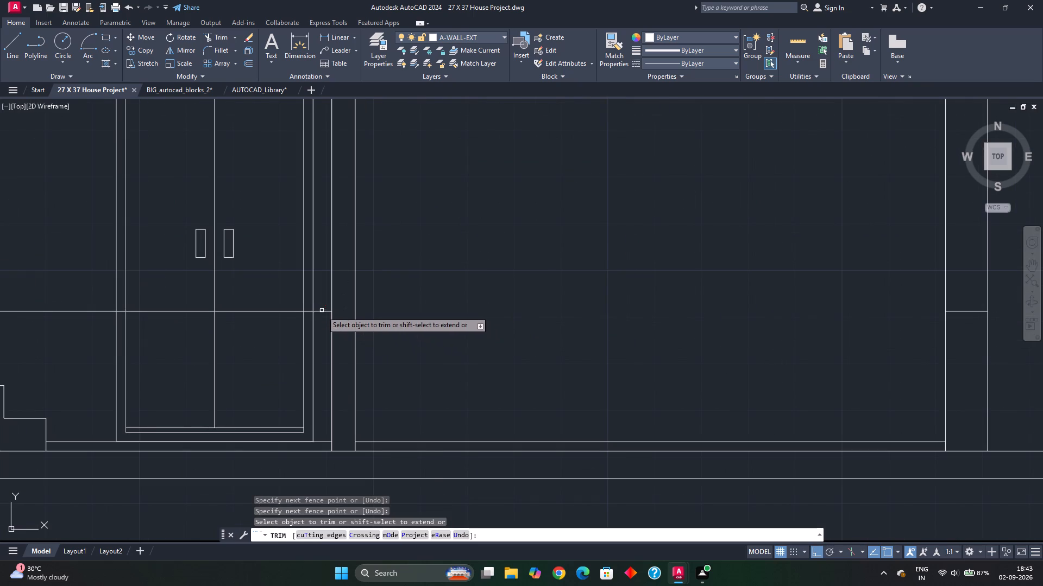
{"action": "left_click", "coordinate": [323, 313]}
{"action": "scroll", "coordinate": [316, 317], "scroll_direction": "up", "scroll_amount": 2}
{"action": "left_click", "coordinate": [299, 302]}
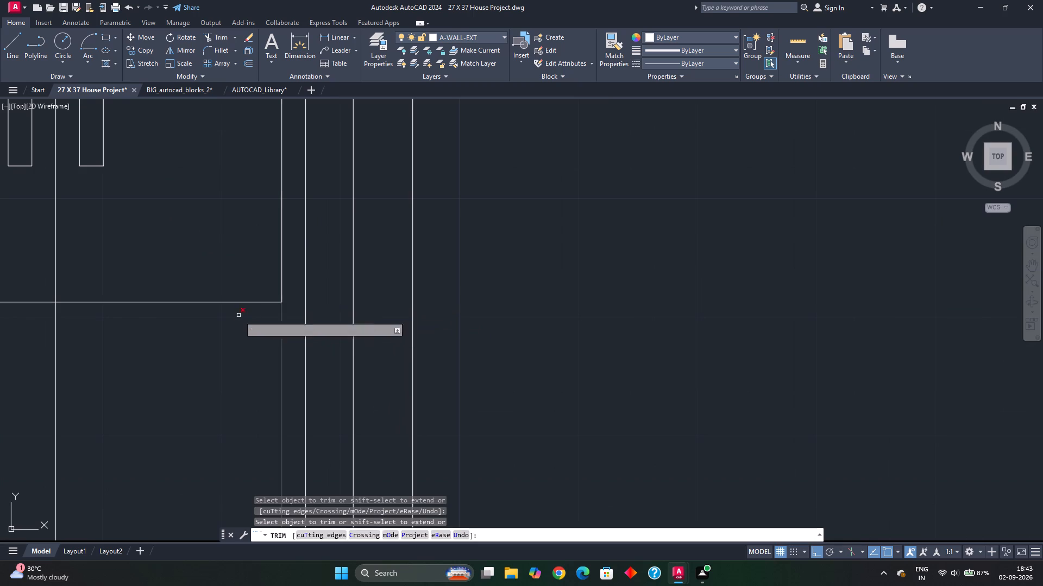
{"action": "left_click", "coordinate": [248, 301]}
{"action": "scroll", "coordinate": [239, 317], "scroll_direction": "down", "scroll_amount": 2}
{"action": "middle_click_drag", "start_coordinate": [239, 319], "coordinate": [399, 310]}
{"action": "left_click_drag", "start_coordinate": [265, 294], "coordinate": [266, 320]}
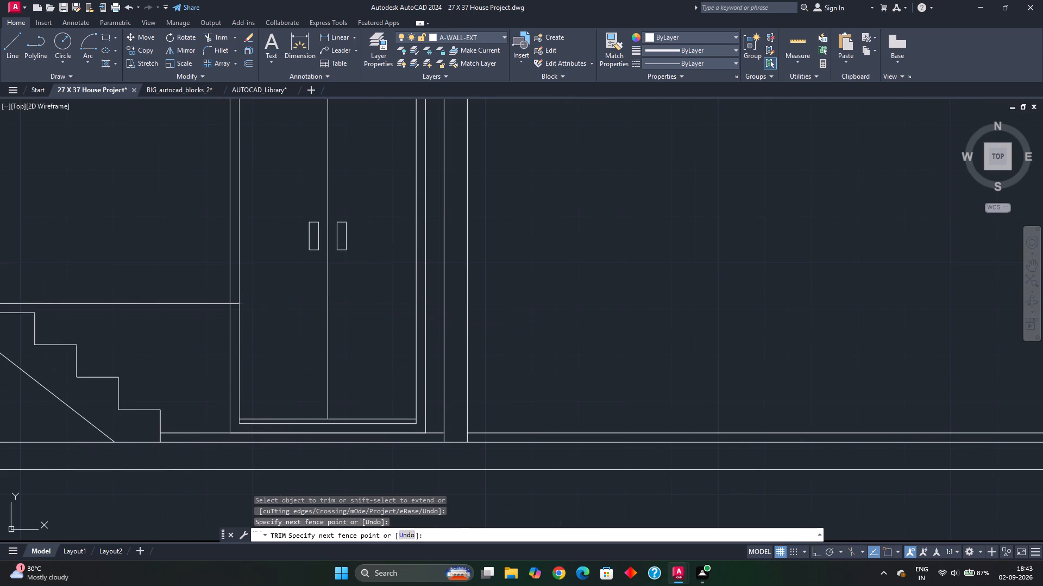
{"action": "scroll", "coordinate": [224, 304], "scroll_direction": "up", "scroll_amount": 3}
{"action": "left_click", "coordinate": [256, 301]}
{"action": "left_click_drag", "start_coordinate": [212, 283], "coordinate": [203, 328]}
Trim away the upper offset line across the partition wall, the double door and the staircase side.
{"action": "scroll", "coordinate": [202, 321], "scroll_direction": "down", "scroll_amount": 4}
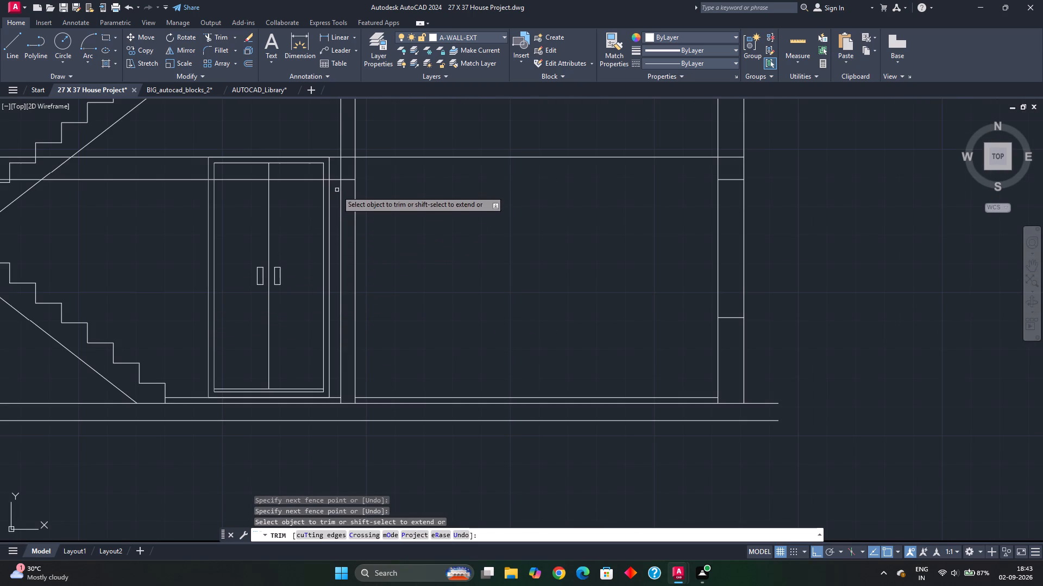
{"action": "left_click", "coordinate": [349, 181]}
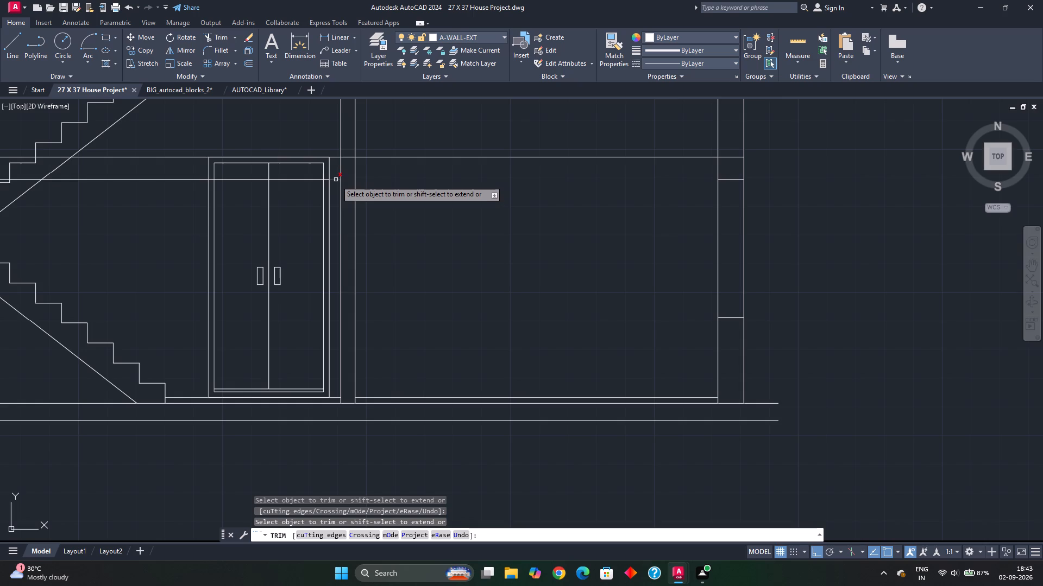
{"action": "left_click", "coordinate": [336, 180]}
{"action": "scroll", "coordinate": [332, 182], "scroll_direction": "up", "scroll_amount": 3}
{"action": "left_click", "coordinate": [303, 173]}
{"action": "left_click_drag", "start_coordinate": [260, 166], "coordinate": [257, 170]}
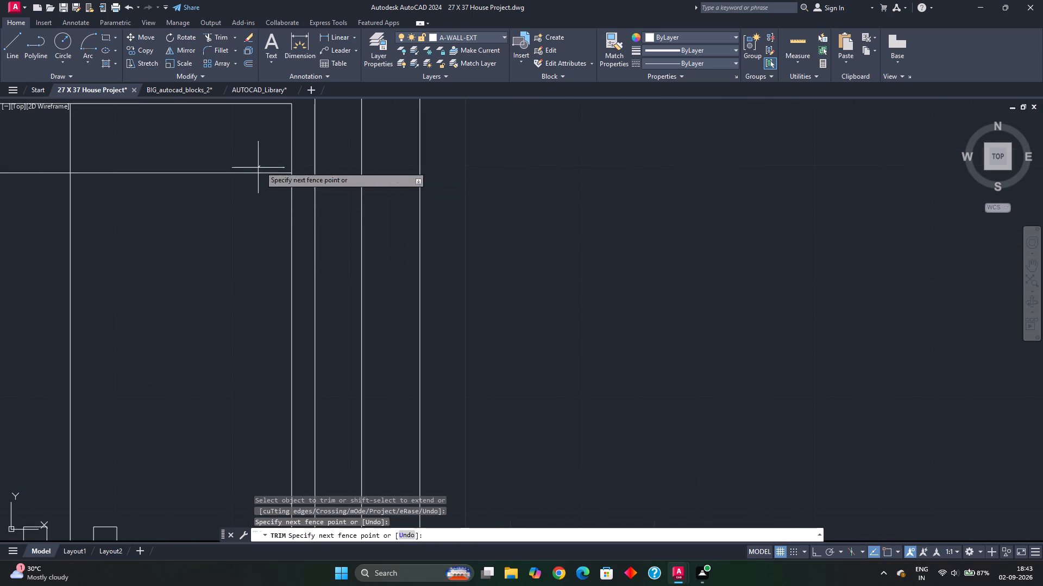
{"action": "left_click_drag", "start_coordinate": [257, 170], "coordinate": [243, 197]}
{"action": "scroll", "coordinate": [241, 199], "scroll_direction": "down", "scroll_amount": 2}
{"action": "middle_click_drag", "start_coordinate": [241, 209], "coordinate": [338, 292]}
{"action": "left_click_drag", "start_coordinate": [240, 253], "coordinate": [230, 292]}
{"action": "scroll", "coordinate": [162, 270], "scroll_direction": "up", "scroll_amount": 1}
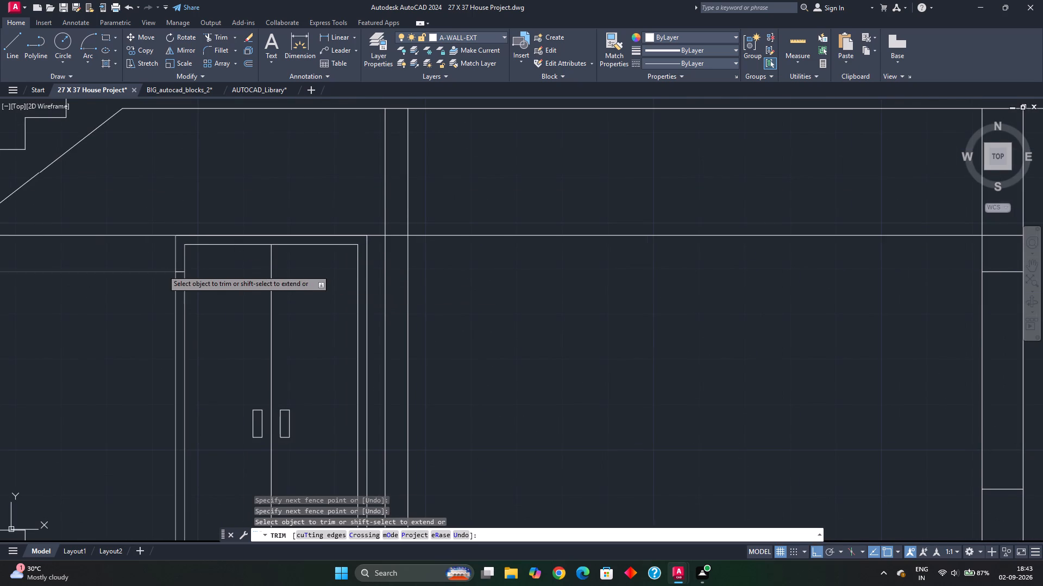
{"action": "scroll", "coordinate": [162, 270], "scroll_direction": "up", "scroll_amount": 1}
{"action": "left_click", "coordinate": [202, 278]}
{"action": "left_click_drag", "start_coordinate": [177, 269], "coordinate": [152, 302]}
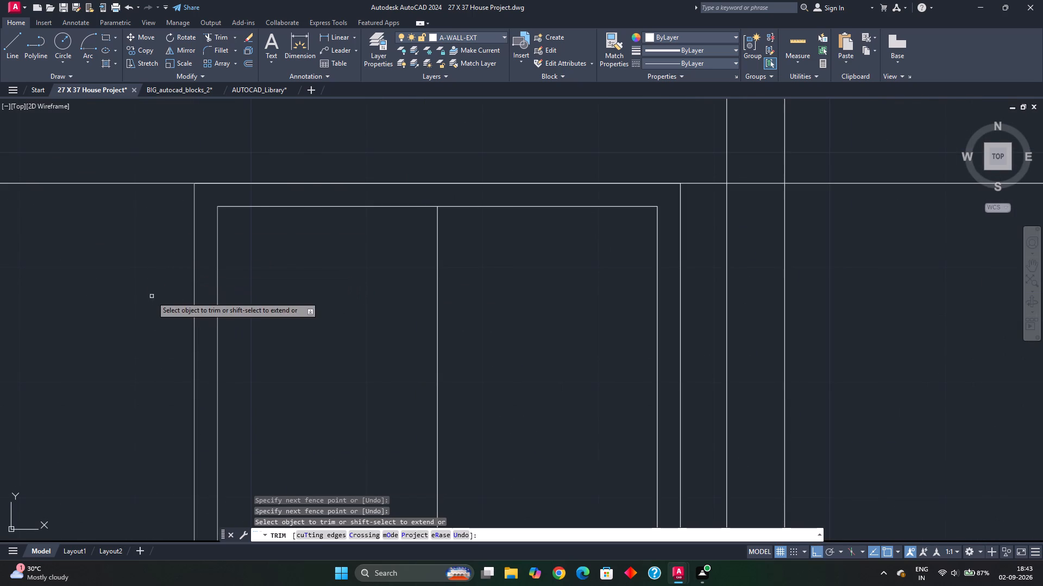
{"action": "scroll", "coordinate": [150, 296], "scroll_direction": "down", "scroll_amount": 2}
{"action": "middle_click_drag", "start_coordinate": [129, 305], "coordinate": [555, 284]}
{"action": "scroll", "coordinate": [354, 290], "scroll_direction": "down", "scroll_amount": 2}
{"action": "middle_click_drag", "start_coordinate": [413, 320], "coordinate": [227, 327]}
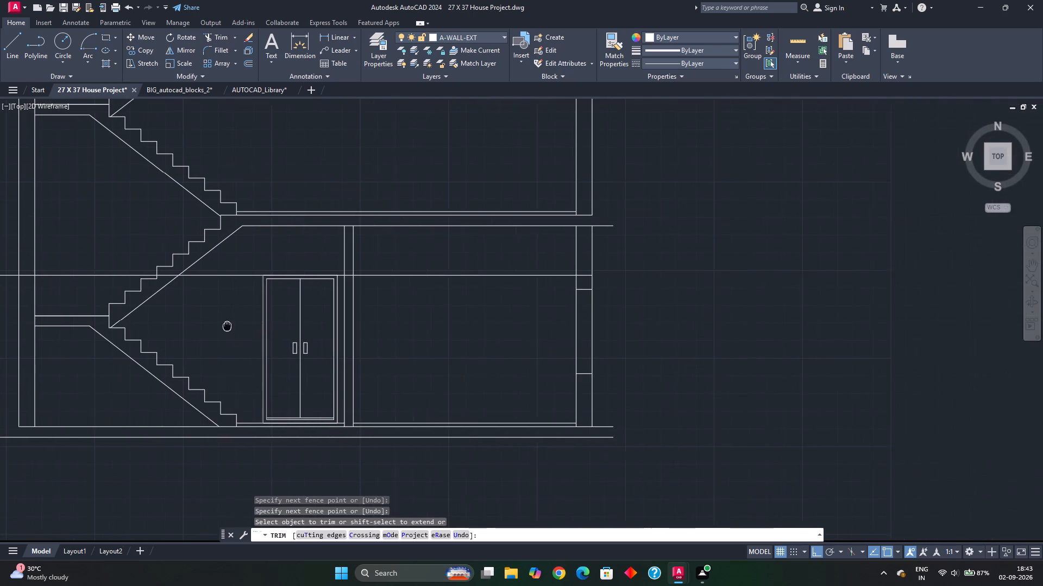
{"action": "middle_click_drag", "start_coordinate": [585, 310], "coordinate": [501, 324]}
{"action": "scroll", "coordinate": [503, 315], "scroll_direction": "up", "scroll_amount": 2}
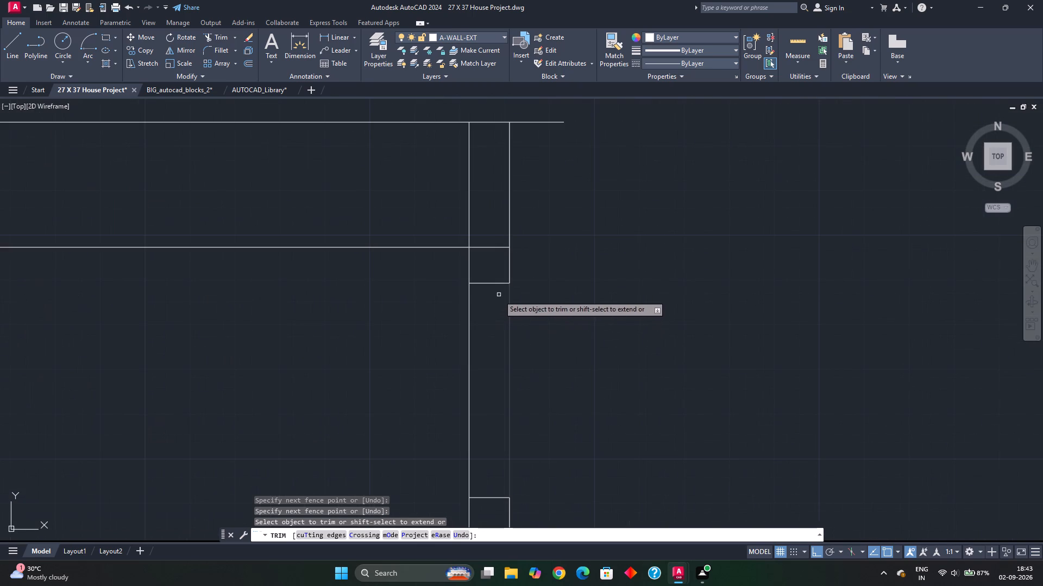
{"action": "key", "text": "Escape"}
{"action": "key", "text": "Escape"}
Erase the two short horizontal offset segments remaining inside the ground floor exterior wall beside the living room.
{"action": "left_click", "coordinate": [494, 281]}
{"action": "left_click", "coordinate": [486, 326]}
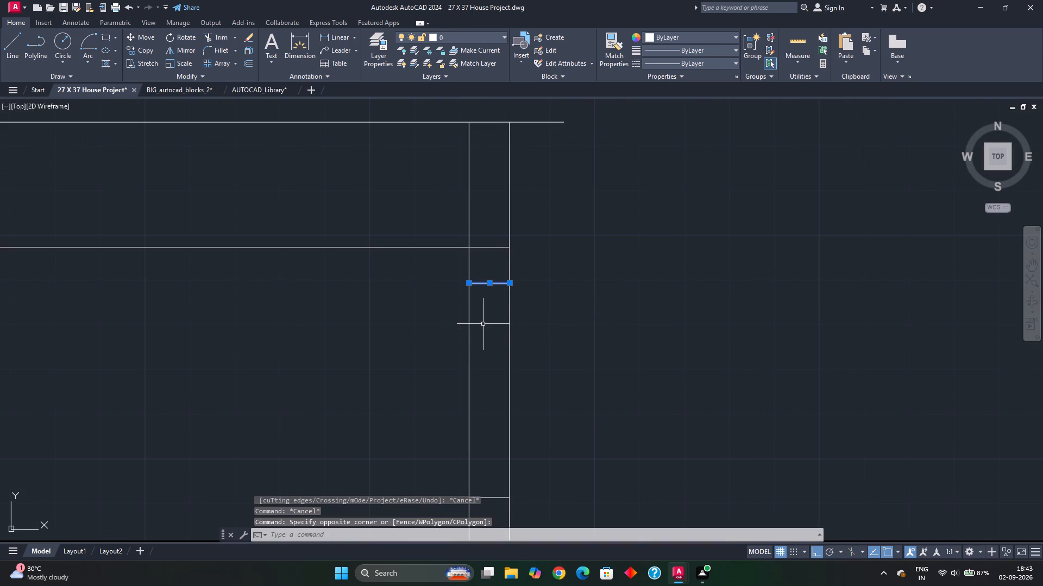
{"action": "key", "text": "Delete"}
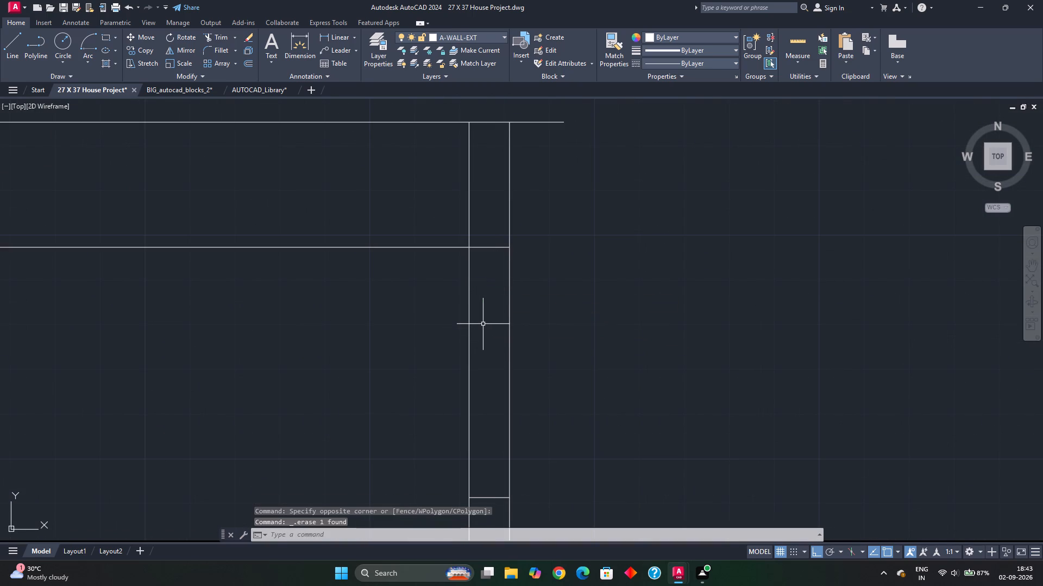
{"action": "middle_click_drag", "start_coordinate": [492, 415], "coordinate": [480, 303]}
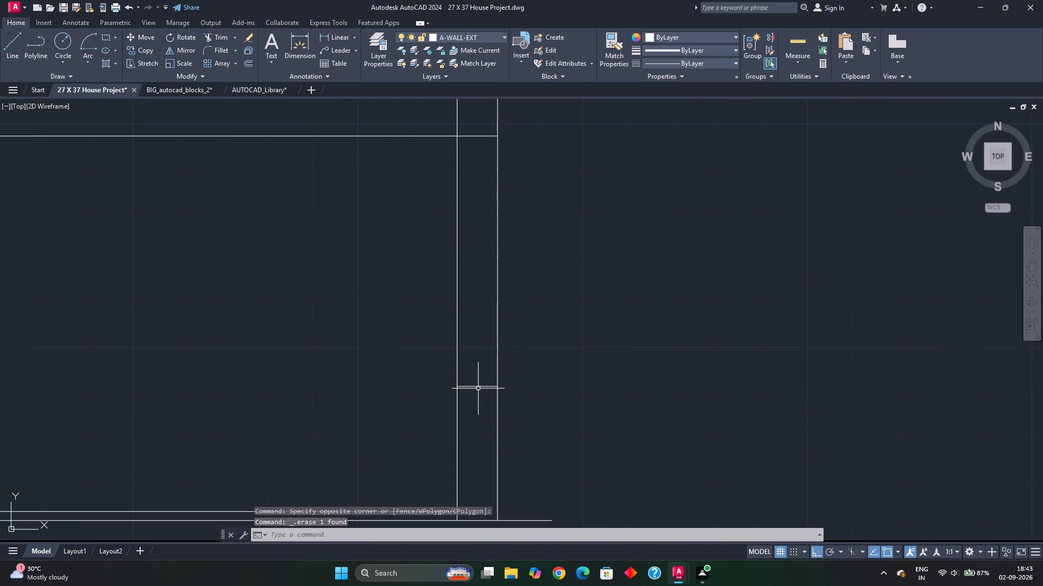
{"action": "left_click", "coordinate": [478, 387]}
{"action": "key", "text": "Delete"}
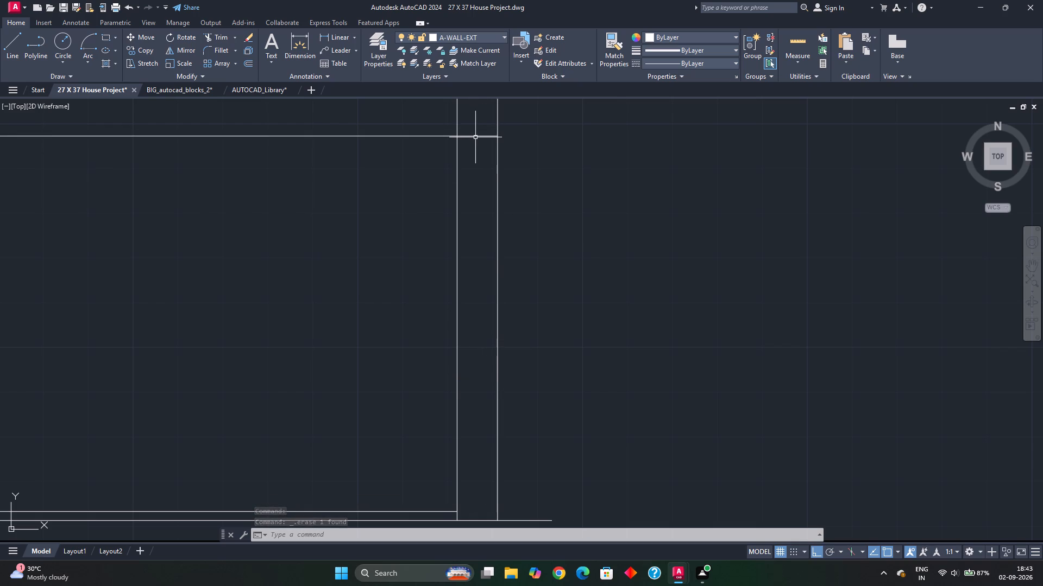
Break the ground floor door-head line at the inner face of the exterior wall with Break at Point.
{"action": "key", "text": "b"}
{"action": "type", "text": "re"}
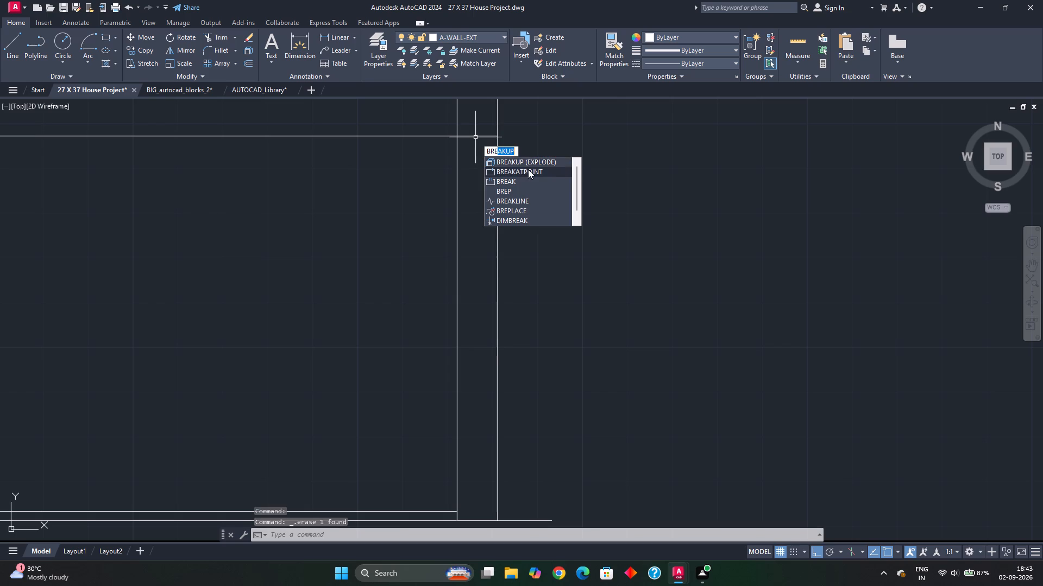
{"action": "left_click", "coordinate": [528, 169]}
{"action": "scroll", "coordinate": [477, 149], "scroll_direction": "up", "scroll_amount": 1}
{"action": "left_click", "coordinate": [483, 127]}
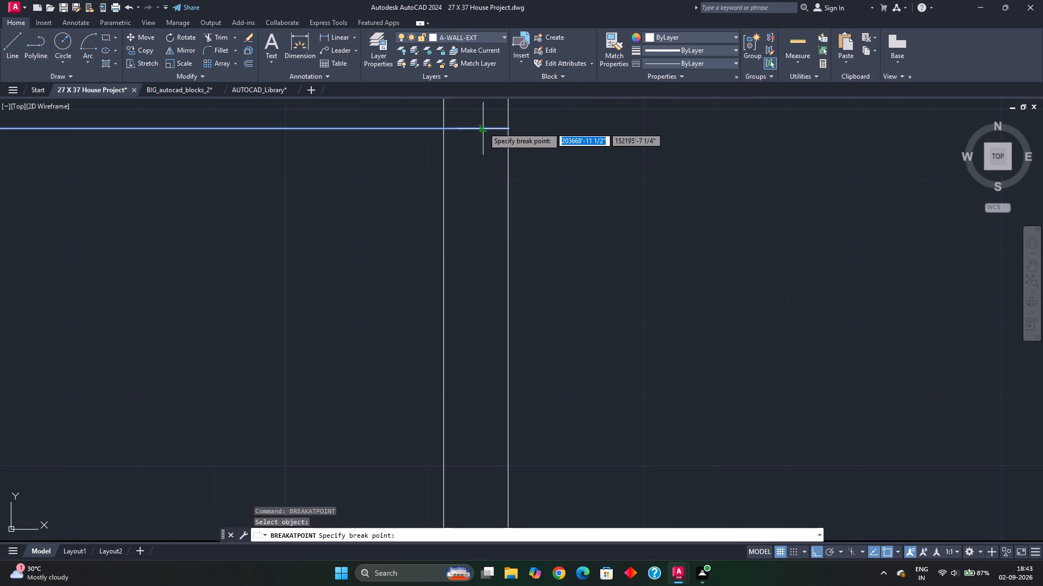
{"action": "left_click", "coordinate": [446, 128]}
{"action": "key", "text": "Escape"}
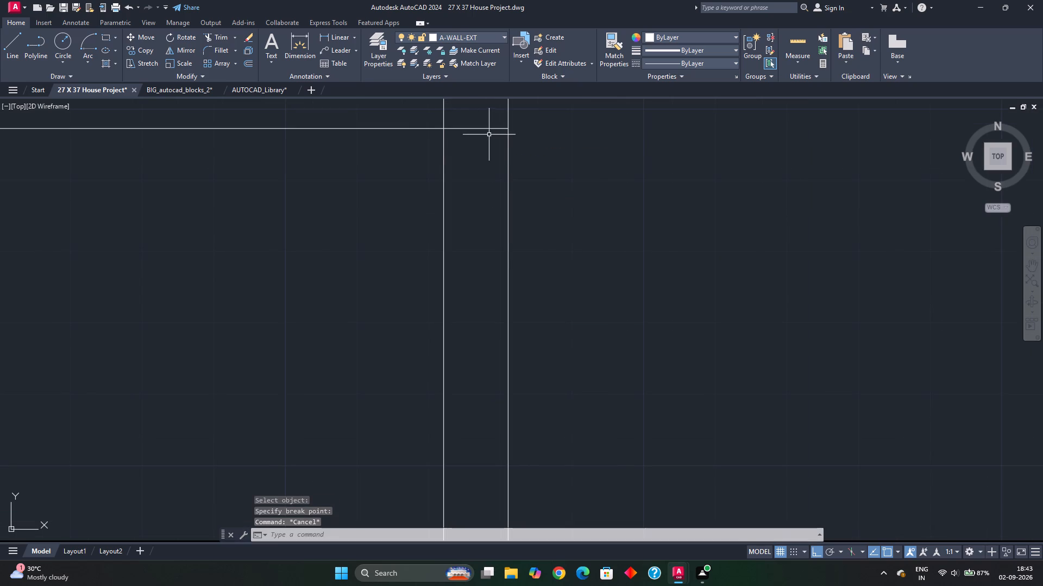
Offset the short door-head segment inside the exterior wall 4' downward to mark the window sill.
{"action": "left_click", "coordinate": [490, 126]}
{"action": "left_click", "coordinate": [486, 132]}
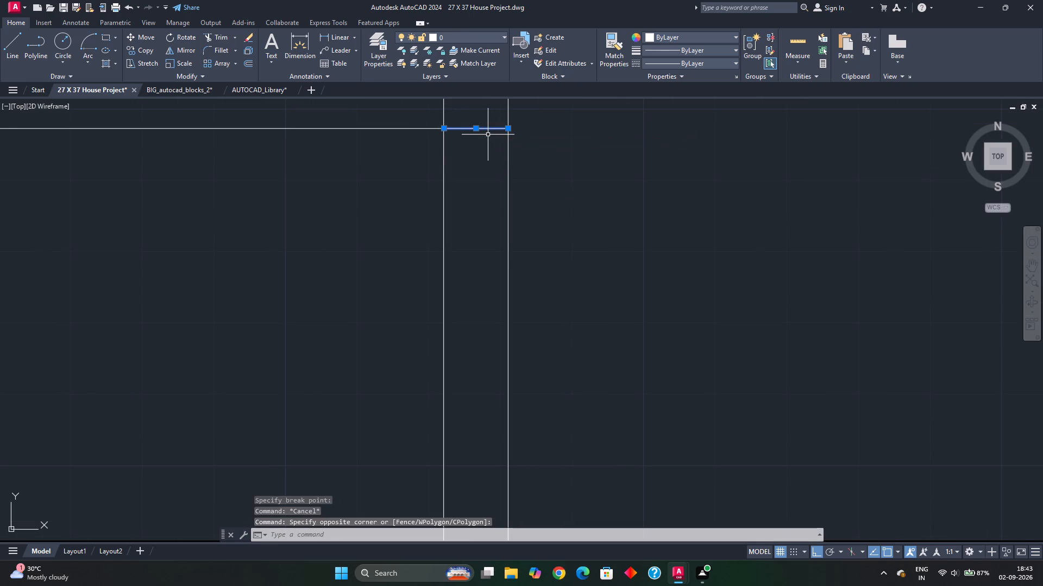
{"action": "key", "text": "o"}
{"action": "key", "text": "Return"}
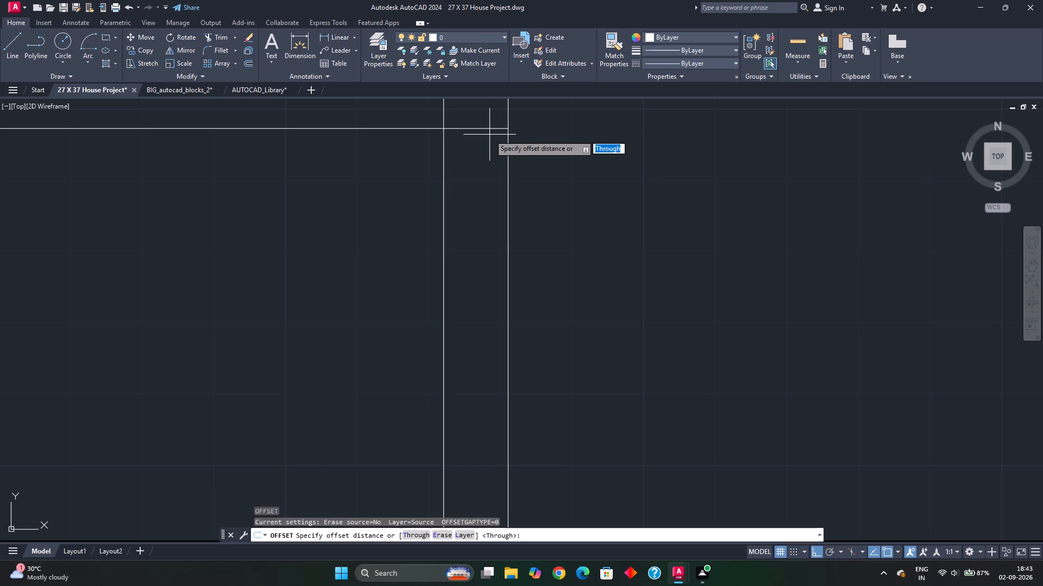
{"action": "key", "text": "4"}
{"action": "key", "text": "apostrophe"}
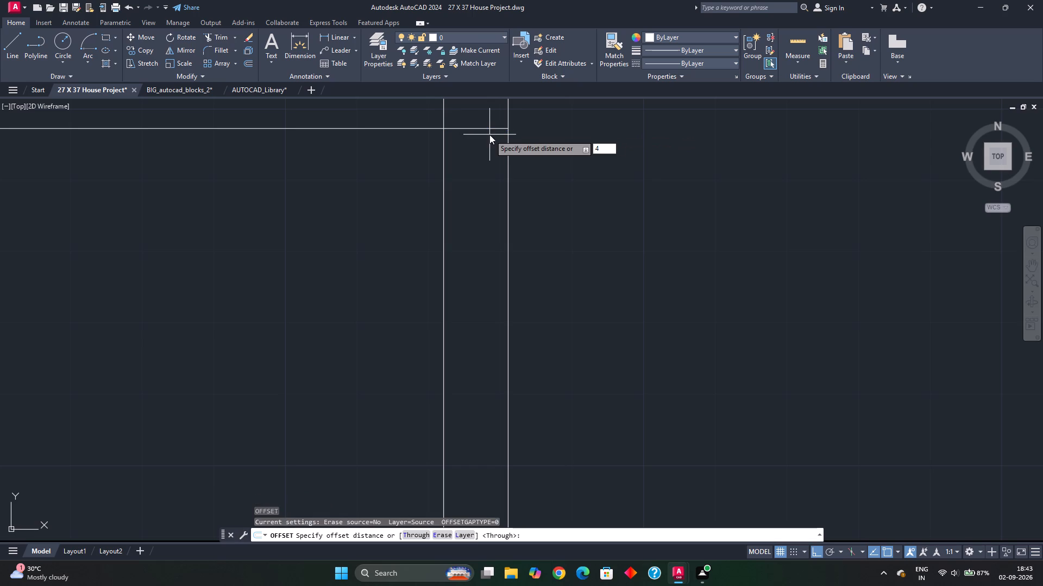
{"action": "key", "text": "Return"}
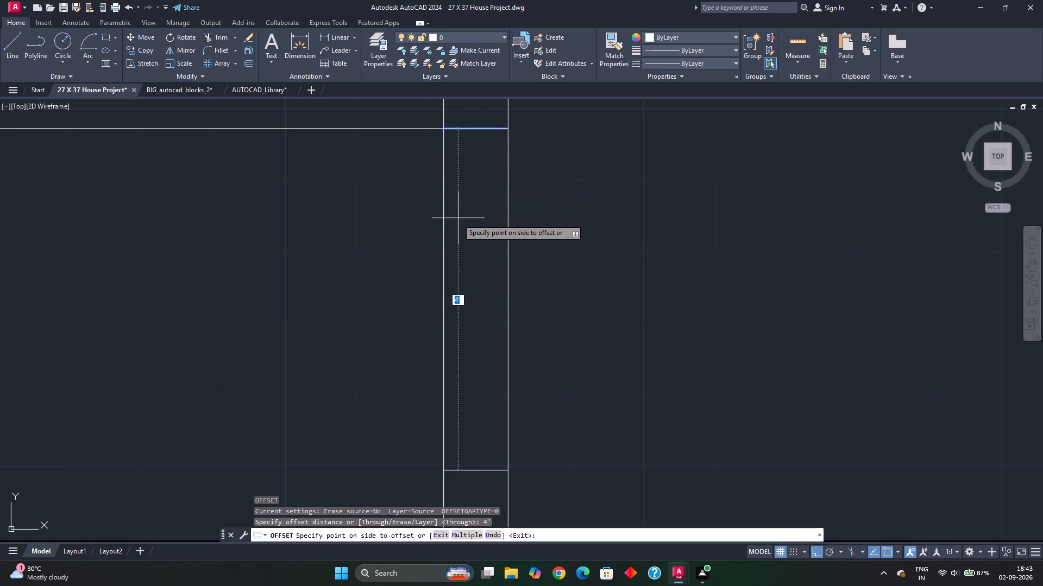
{"action": "left_click", "coordinate": [463, 225]}
Measure the exterior wall below the new window sill line with Quick Measure.
{"action": "scroll", "coordinate": [483, 260], "scroll_direction": "down", "scroll_amount": 1}
{"action": "middle_click_drag", "start_coordinate": [483, 260], "coordinate": [457, 143]}
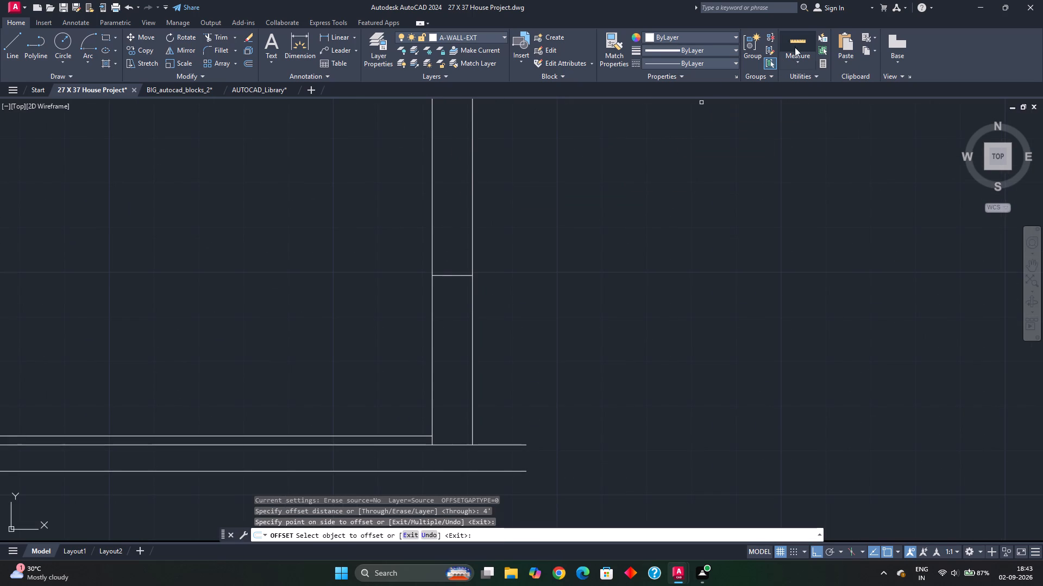
{"action": "left_click", "coordinate": [800, 39]}
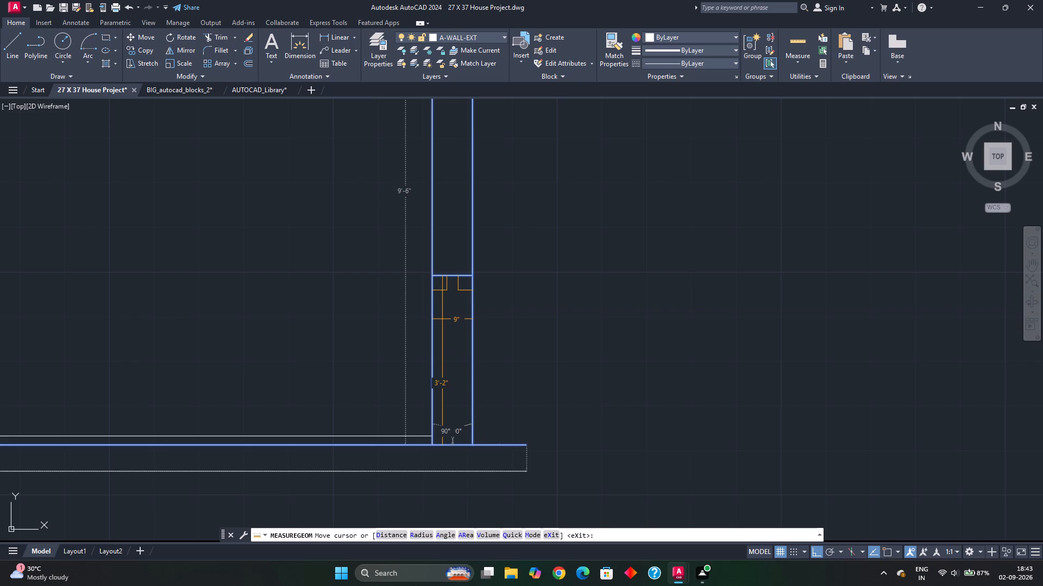
{"action": "key", "text": "Escape"}
Draw a vertical 4' line through the middle of the exterior wall from the window head to the sill.
{"action": "middle_click_drag", "start_coordinate": [458, 298], "coordinate": [458, 342]}
{"action": "scroll", "coordinate": [458, 342], "scroll_direction": "down", "scroll_amount": 1}
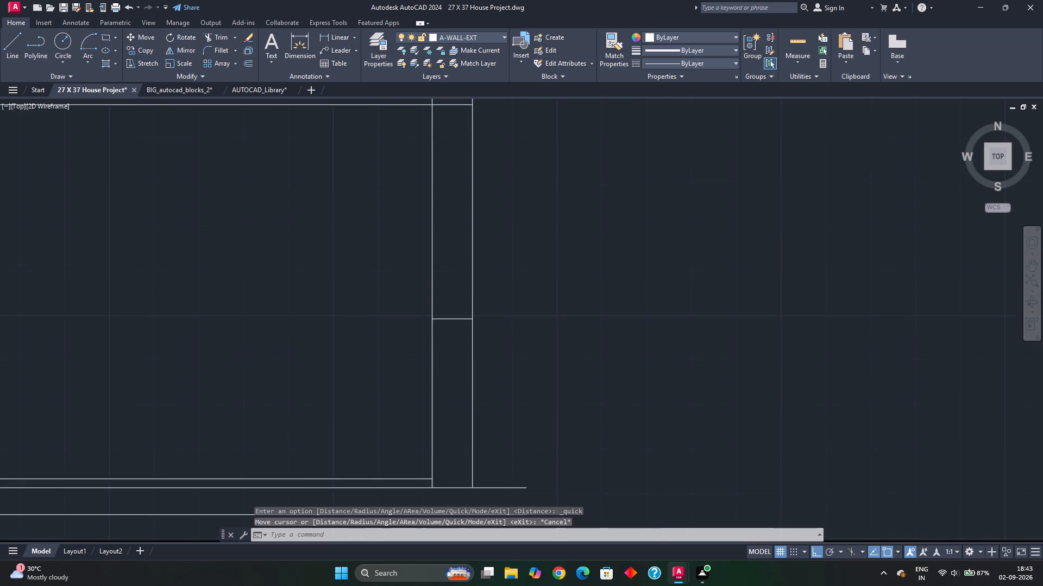
{"action": "middle_click_drag", "start_coordinate": [460, 282], "coordinate": [461, 317]}
{"action": "scroll", "coordinate": [461, 313], "scroll_direction": "up", "scroll_amount": 1}
{"action": "middle_click_drag", "start_coordinate": [461, 313], "coordinate": [473, 291]}
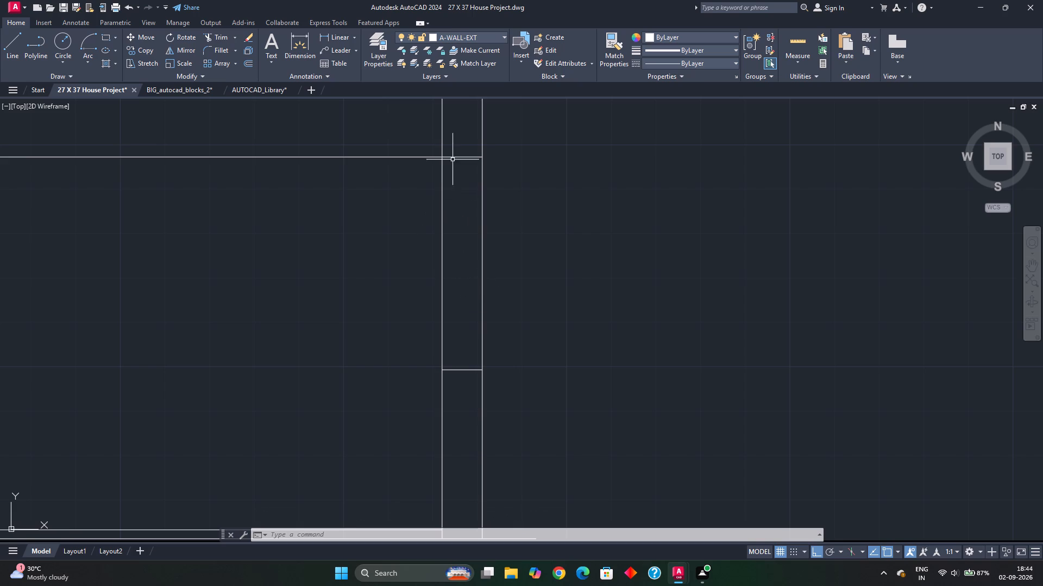
{"action": "key", "text": "l"}
{"action": "key", "text": "Return"}
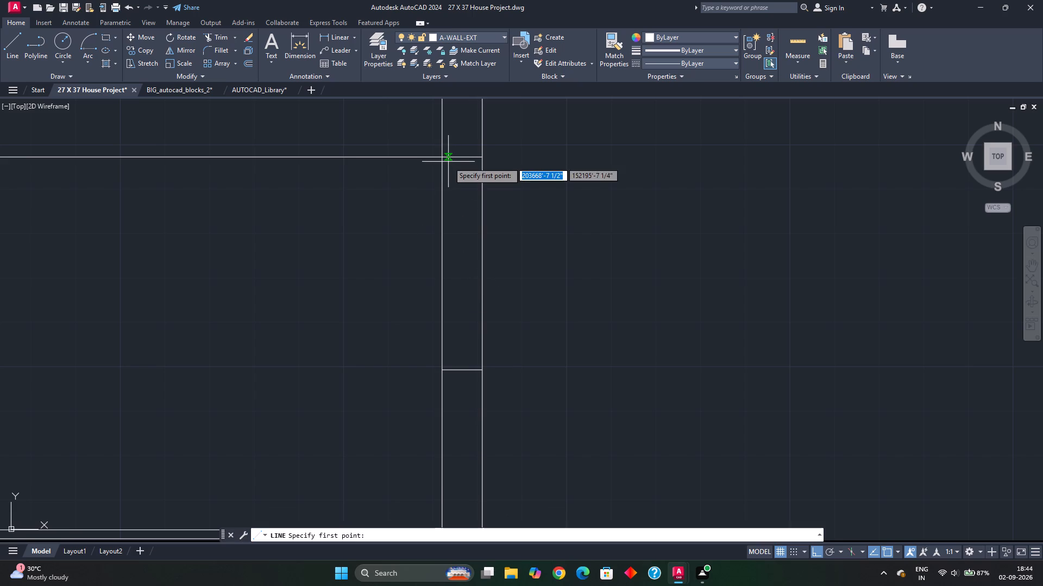
{"action": "scroll", "coordinate": [453, 161], "scroll_direction": "up", "scroll_amount": 1}
{"action": "left_click", "coordinate": [463, 154]}
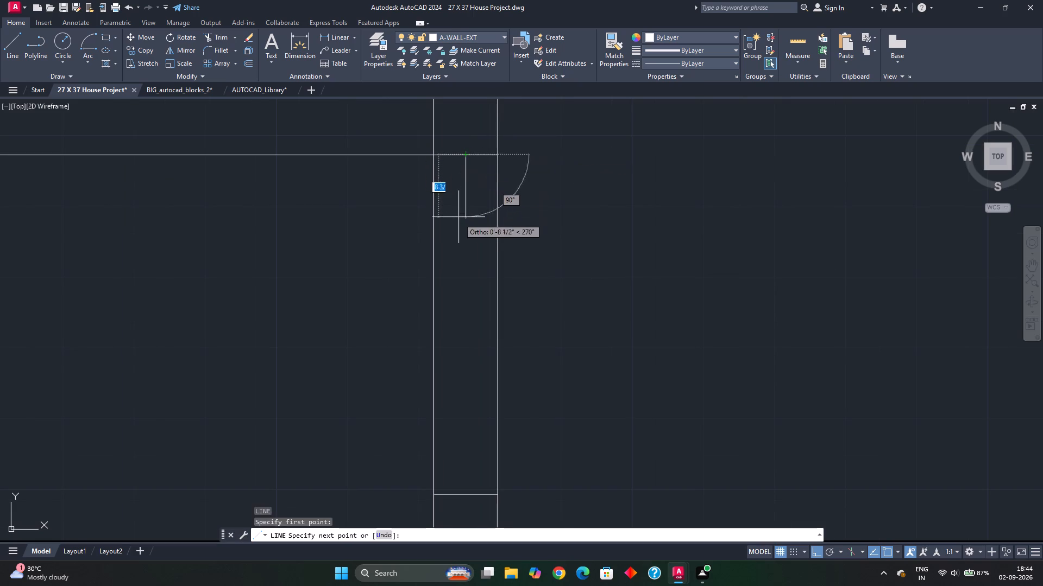
{"action": "left_click", "coordinate": [468, 498]}
{"action": "key", "text": "Escape"}
Draw a horizontal line from the midpoint of the window's vertical centre line and extend it to both exterior wall faces.
{"action": "key", "text": "space"}
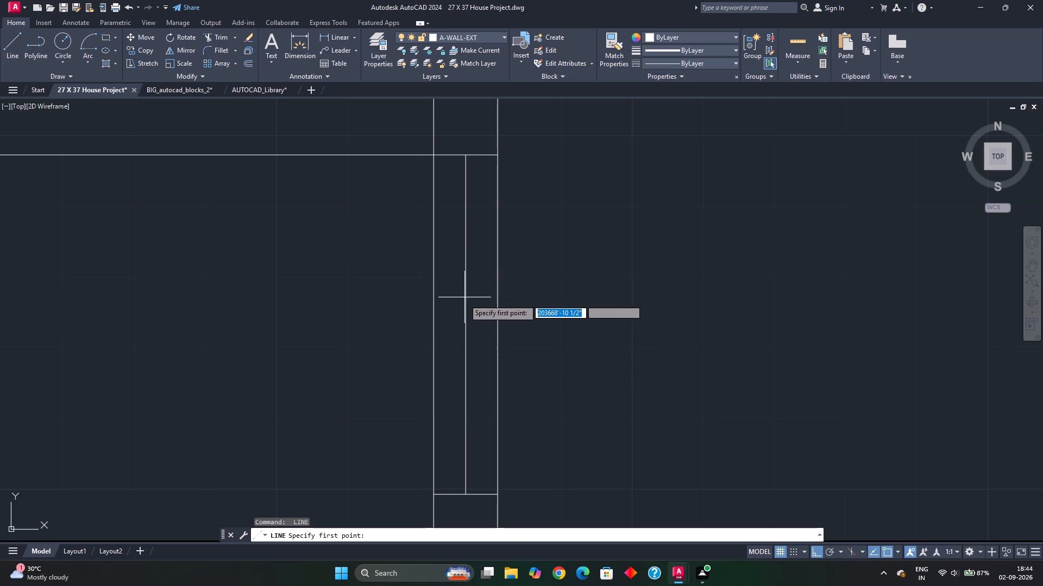
{"action": "left_click", "coordinate": [465, 325]}
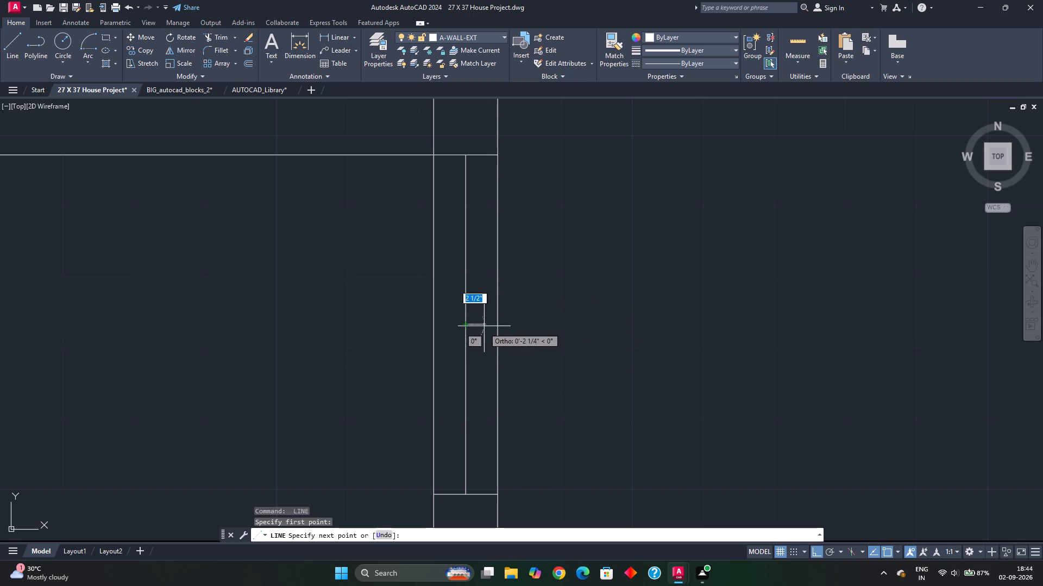
{"action": "left_click", "coordinate": [494, 327]}
{"action": "key", "text": "Escape"}
{"action": "type", "text": "EX"}
{"action": "key", "text": "space"}
{"action": "left_click", "coordinate": [479, 325]}
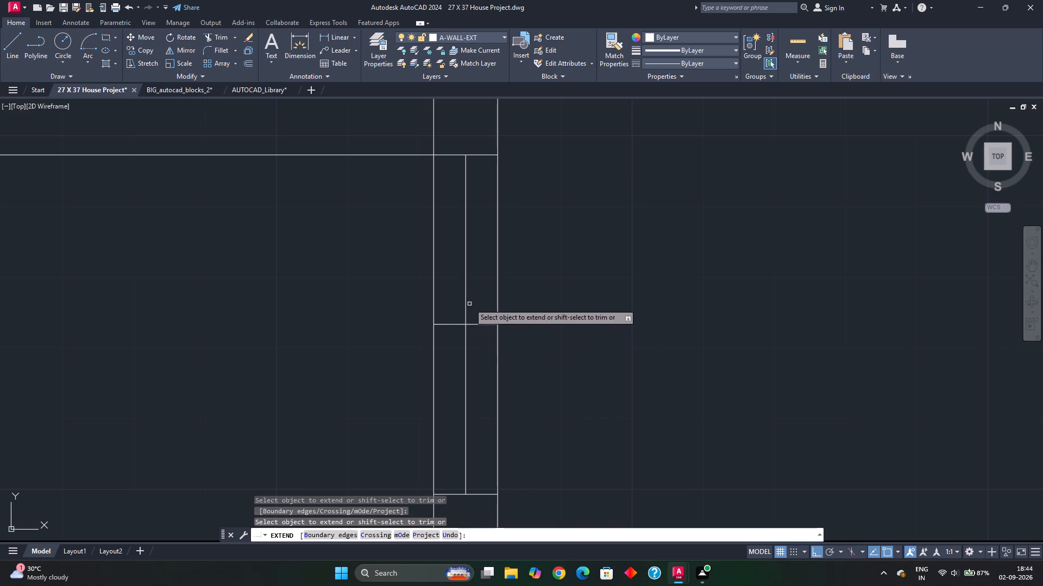
{"action": "key", "text": "Escape"}
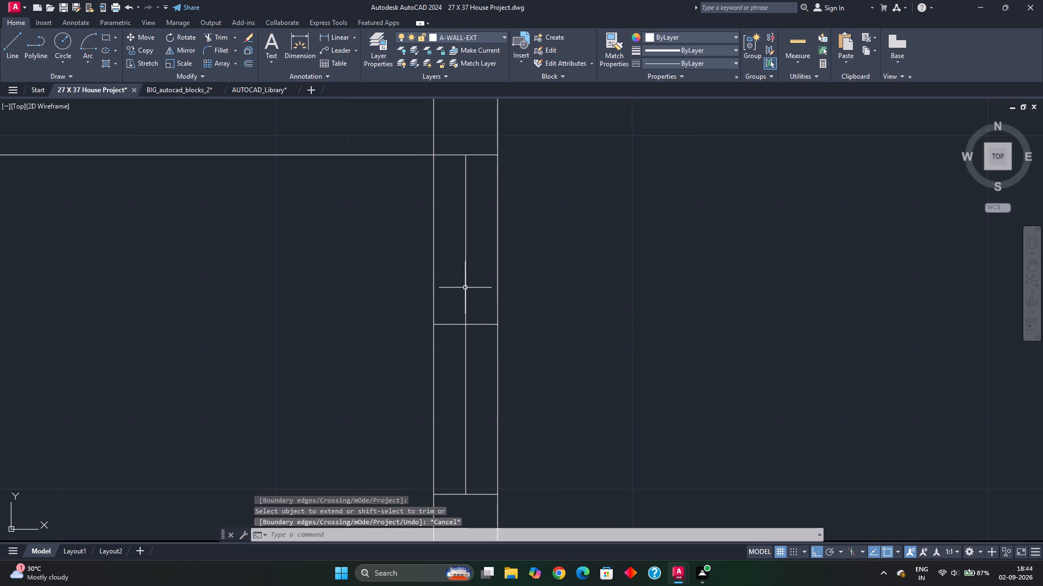
Offset the window's vertical centre line 1/2" to each side.
{"action": "key", "text": "o"}
{"action": "key", "text": "space"}
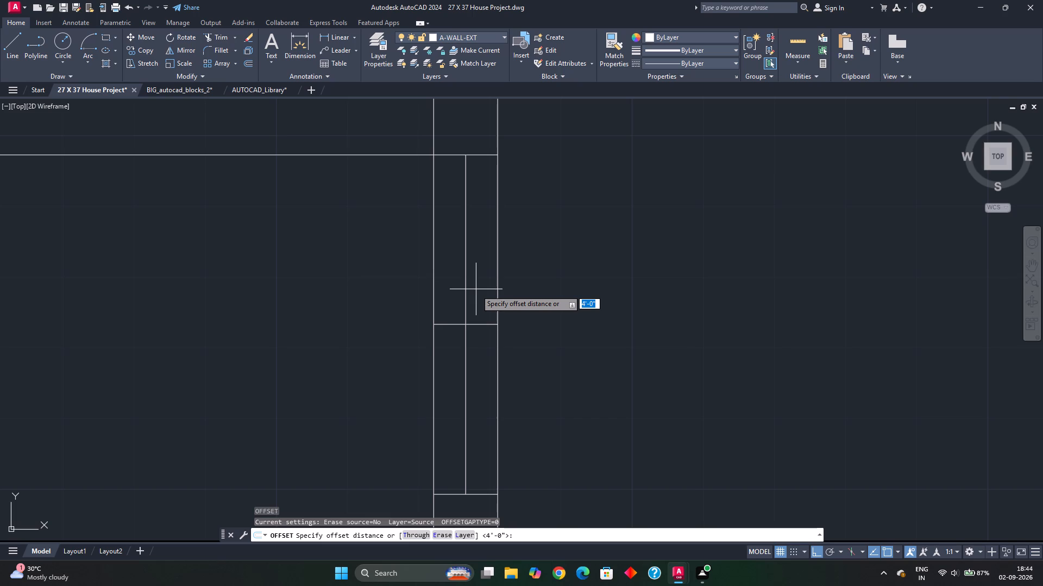
{"action": "type", "text": "1/"}
{"action": "key", "text": "2"}
{"action": "key", "text": "shift+quotedbl"}
{"action": "key", "text": "Return"}
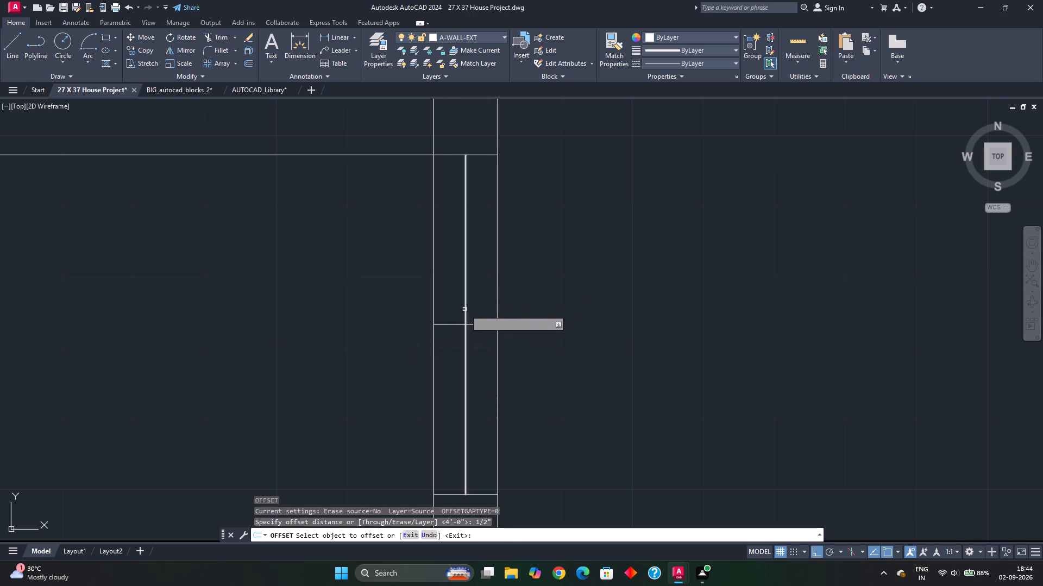
{"action": "left_click", "coordinate": [464, 308]}
{"action": "left_click", "coordinate": [452, 315]}
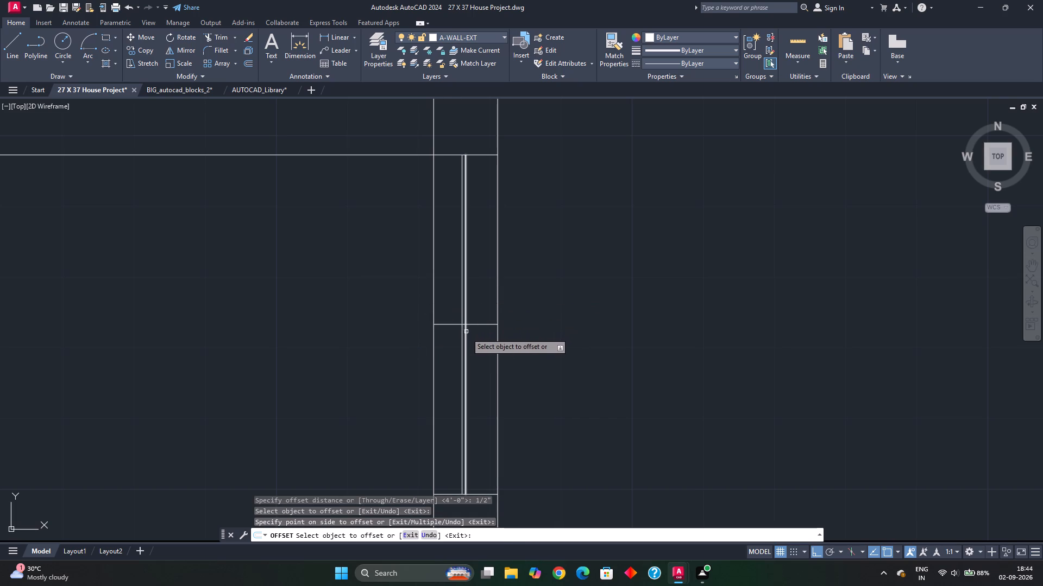
{"action": "left_click", "coordinate": [467, 335]}
{"action": "left_click", "coordinate": [489, 345]}
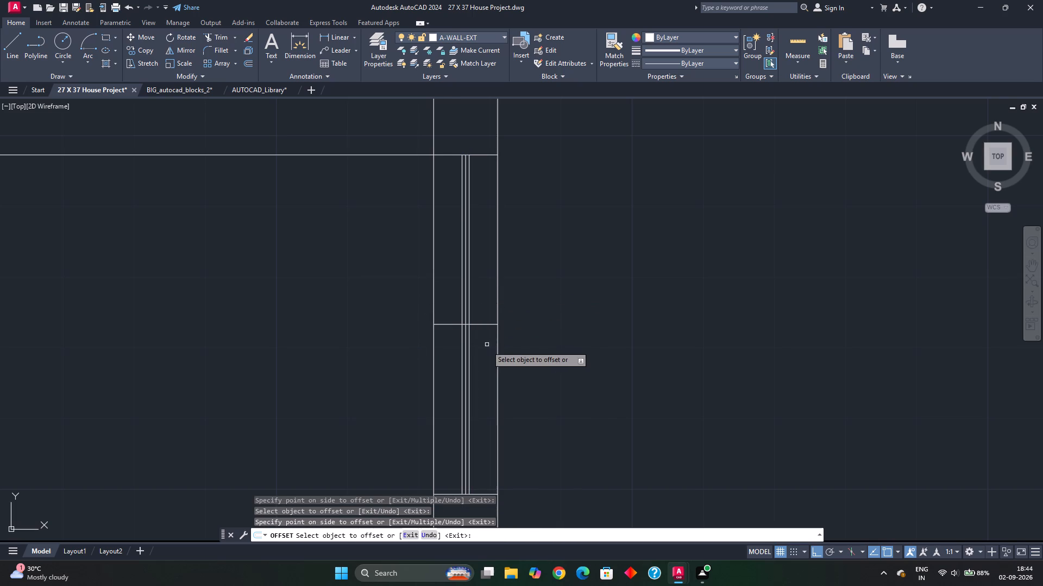
{"action": "scroll", "coordinate": [466, 318], "scroll_direction": "up", "scroll_amount": 1}
{"action": "key", "text": "Escape"}
Trim the window lines into two staggered panes, inner above and outer below, joined by a short line at mid-height.
{"action": "type", "text": "TR"}
{"action": "key", "text": "space"}
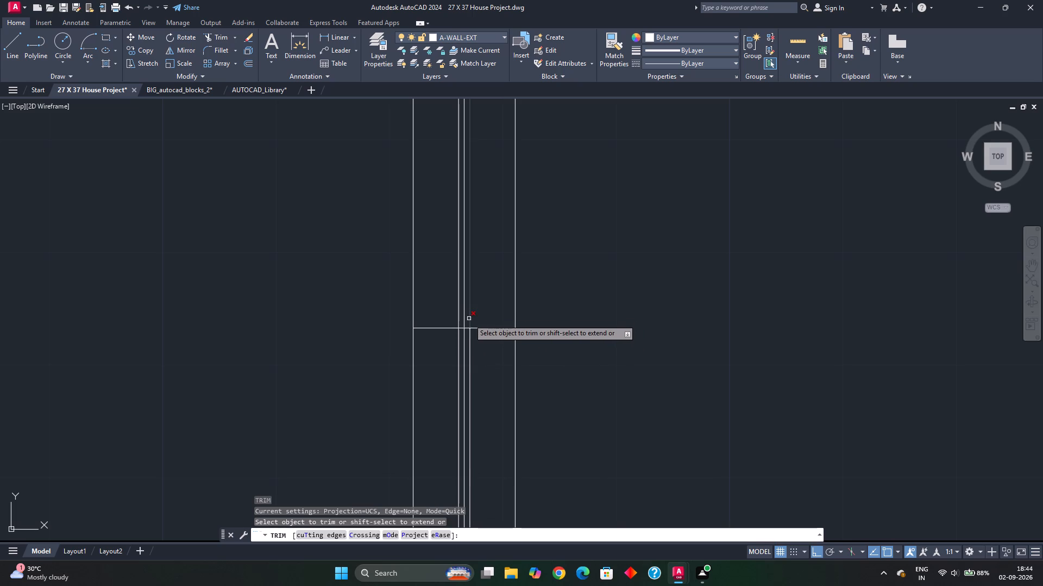
{"action": "left_click", "coordinate": [469, 319]}
{"action": "left_click", "coordinate": [460, 348]}
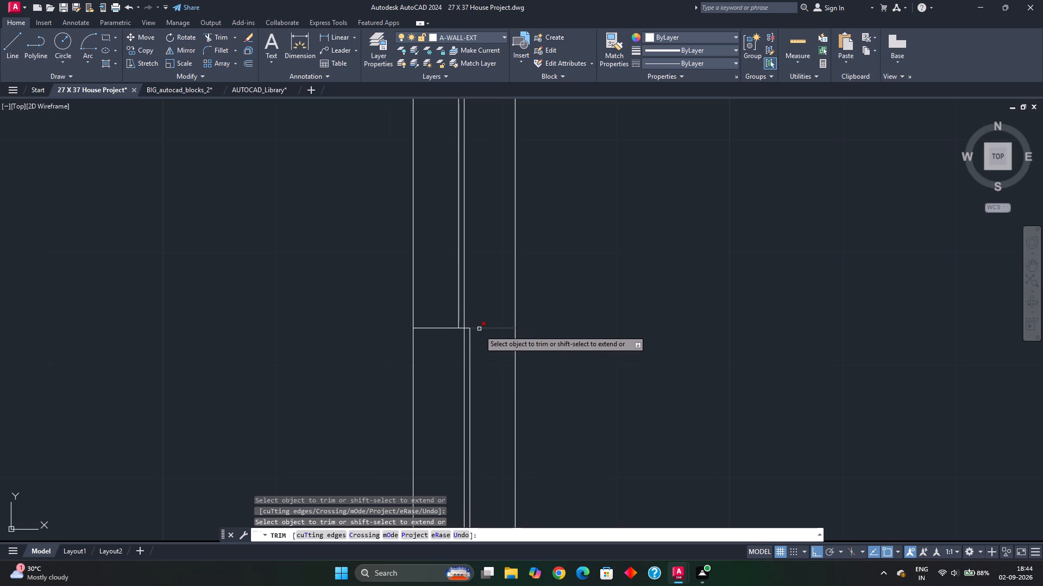
{"action": "left_click", "coordinate": [483, 329]}
{"action": "left_click", "coordinate": [446, 329]}
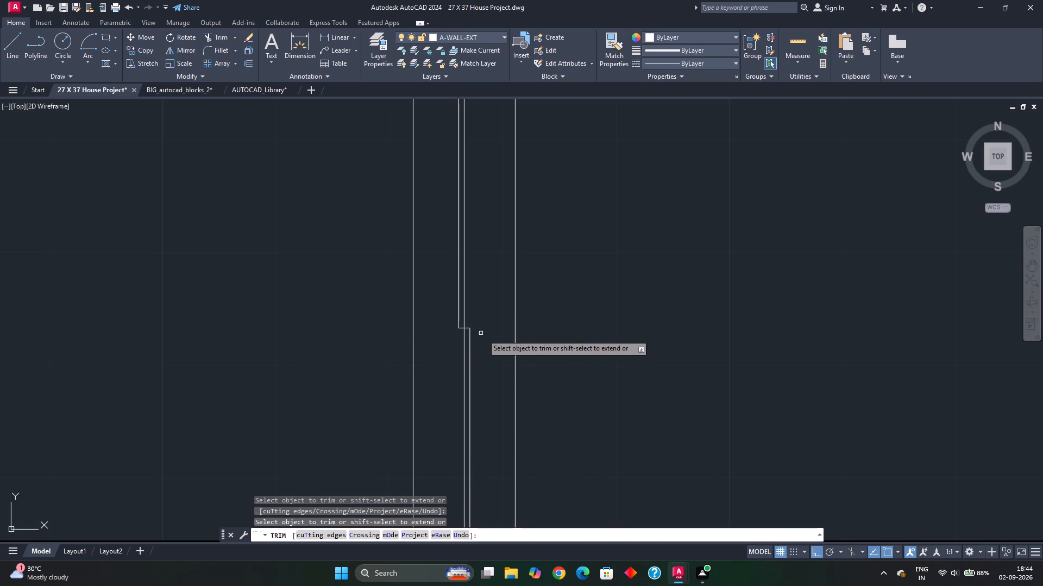
{"action": "scroll", "coordinate": [489, 336], "scroll_direction": "down", "scroll_amount": 2}
{"action": "key", "text": "Escape"}
{"action": "key", "text": "Escape"}
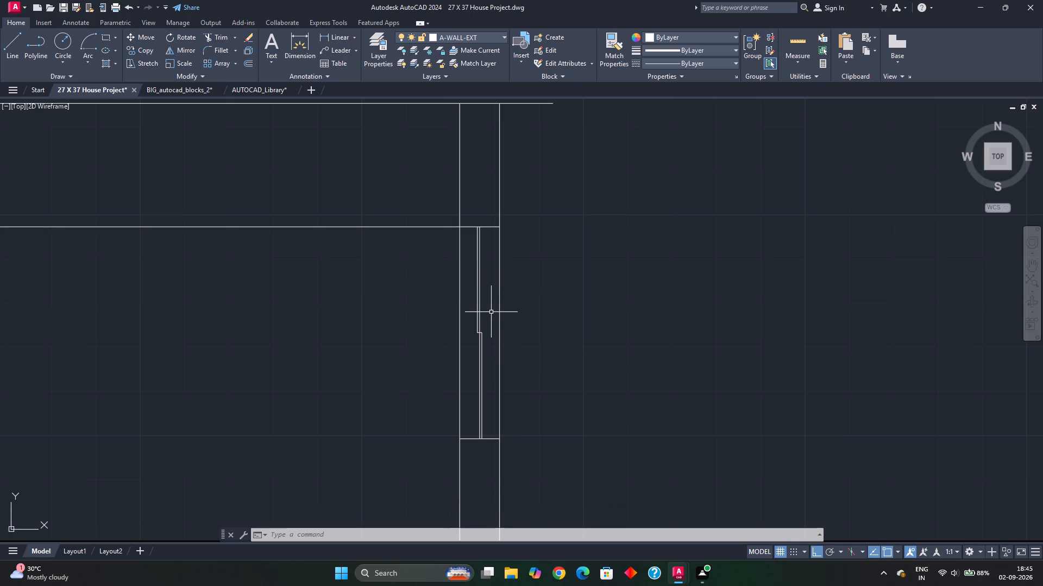
Offset the outer face line of the ground floor exterior wall 2' outward.
{"action": "scroll", "coordinate": [501, 275], "scroll_direction": "down", "scroll_amount": 2}
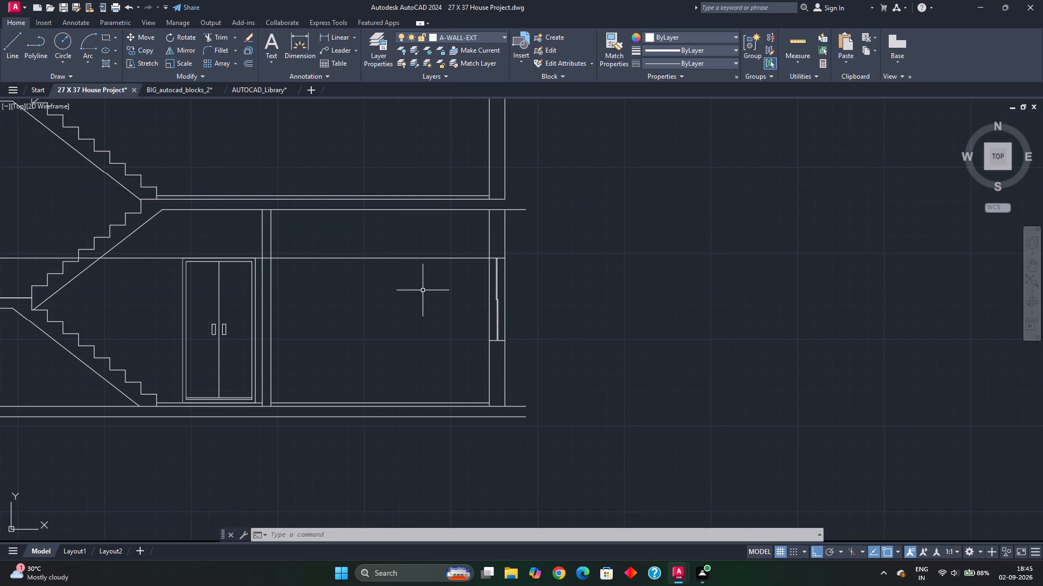
{"action": "middle_click_drag", "start_coordinate": [388, 330], "coordinate": [501, 322]}
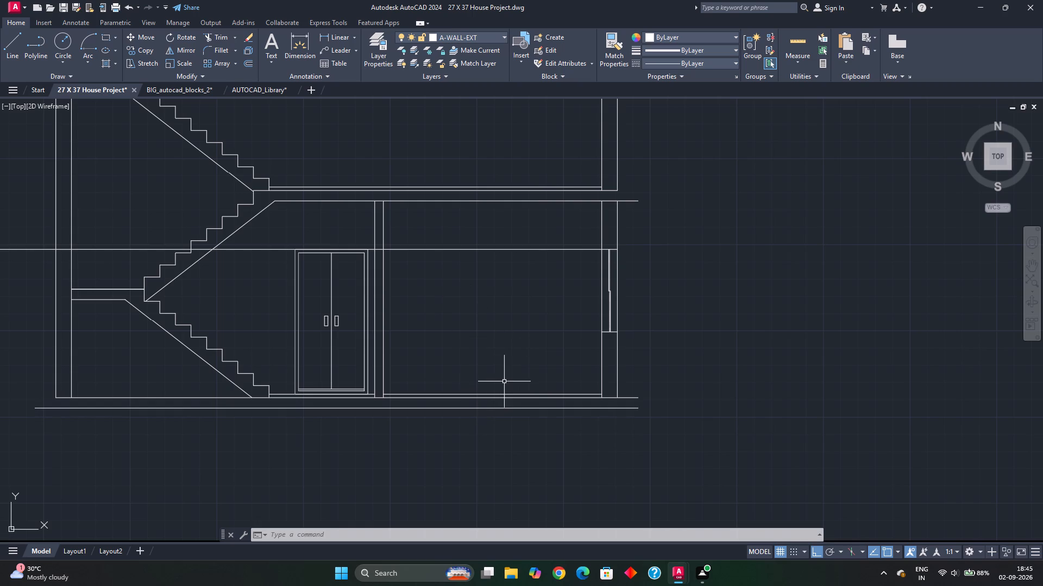
{"action": "scroll", "coordinate": [505, 383], "scroll_direction": "down", "scroll_amount": 1}
{"action": "middle_click_drag", "start_coordinate": [514, 388], "coordinate": [533, 379]}
{"action": "scroll", "coordinate": [595, 398], "scroll_direction": "up", "scroll_amount": 1}
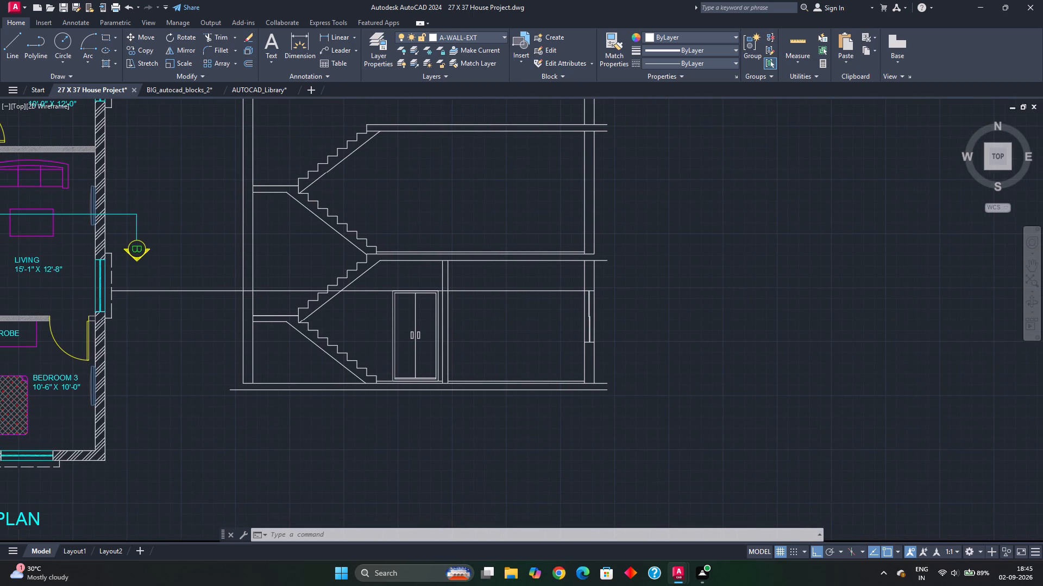
{"action": "scroll", "coordinate": [595, 398], "scroll_direction": "up", "scroll_amount": 1}
{"action": "scroll", "coordinate": [599, 387], "scroll_direction": "down", "scroll_amount": 2}
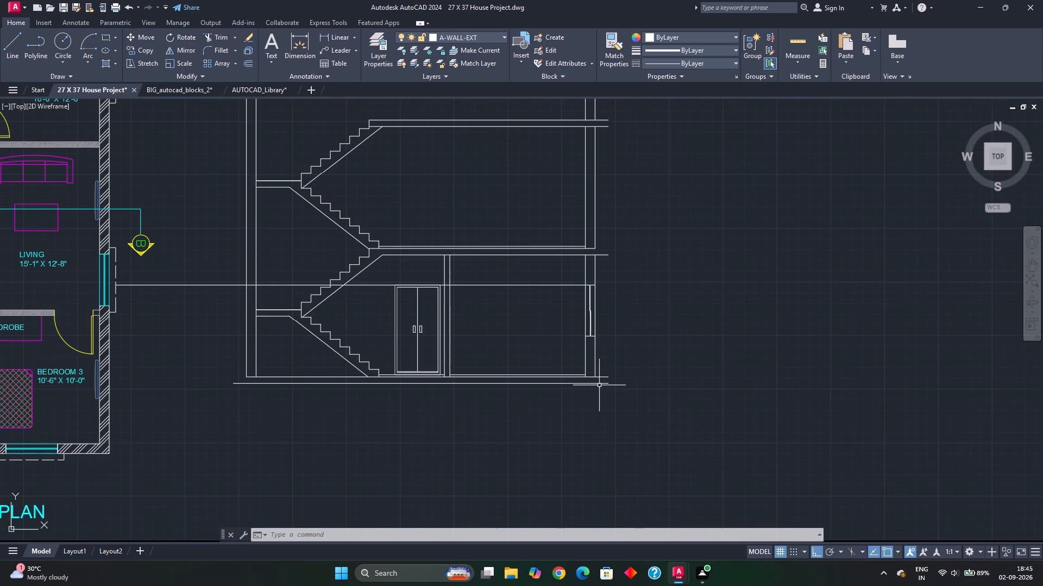
{"action": "scroll", "coordinate": [599, 386], "scroll_direction": "up", "scroll_amount": 1}
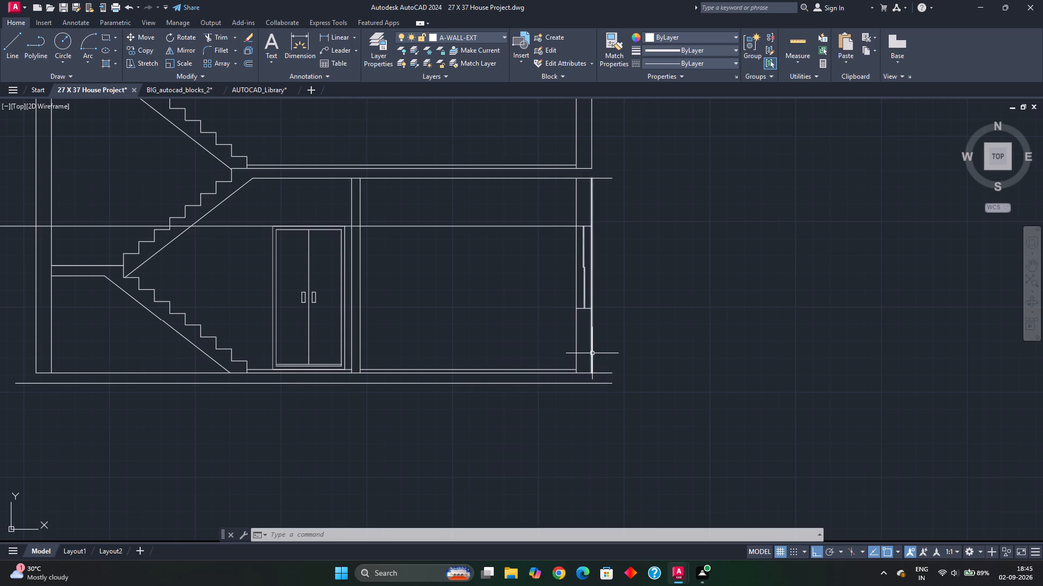
{"action": "left_click", "coordinate": [592, 354]}
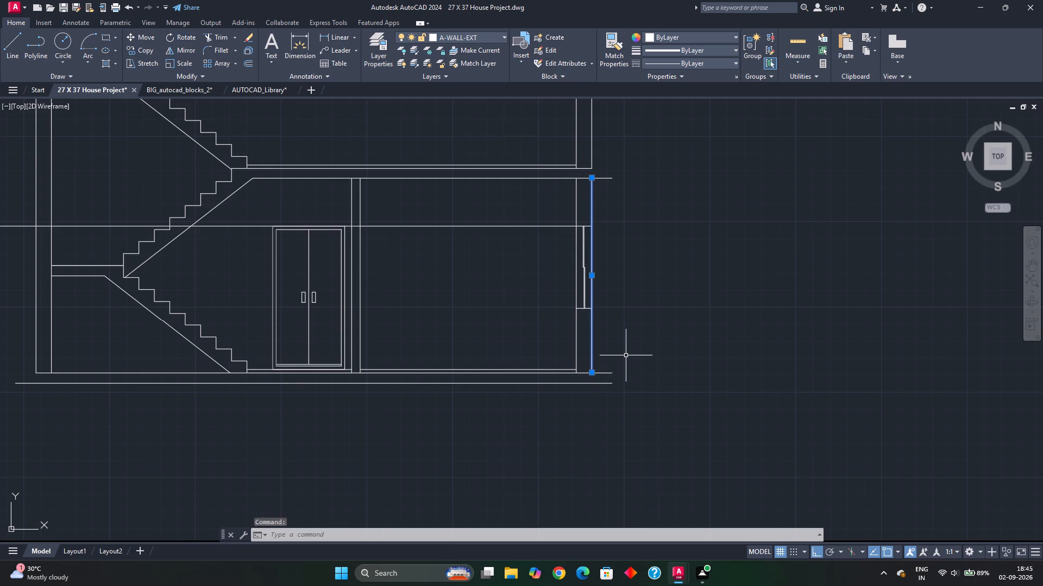
{"action": "key", "text": "o"}
{"action": "key", "text": "space"}
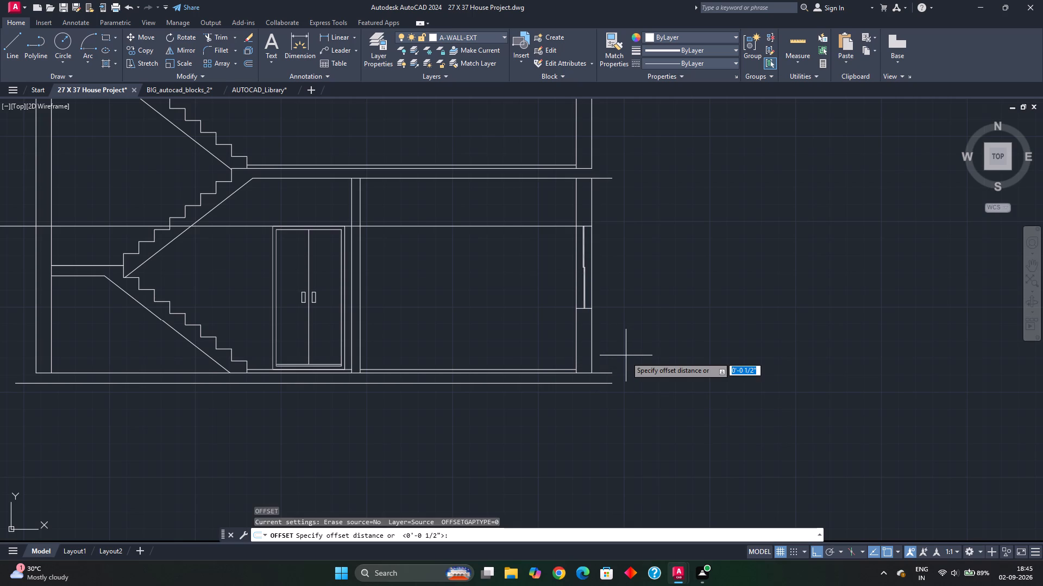
{"action": "key", "text": "2"}
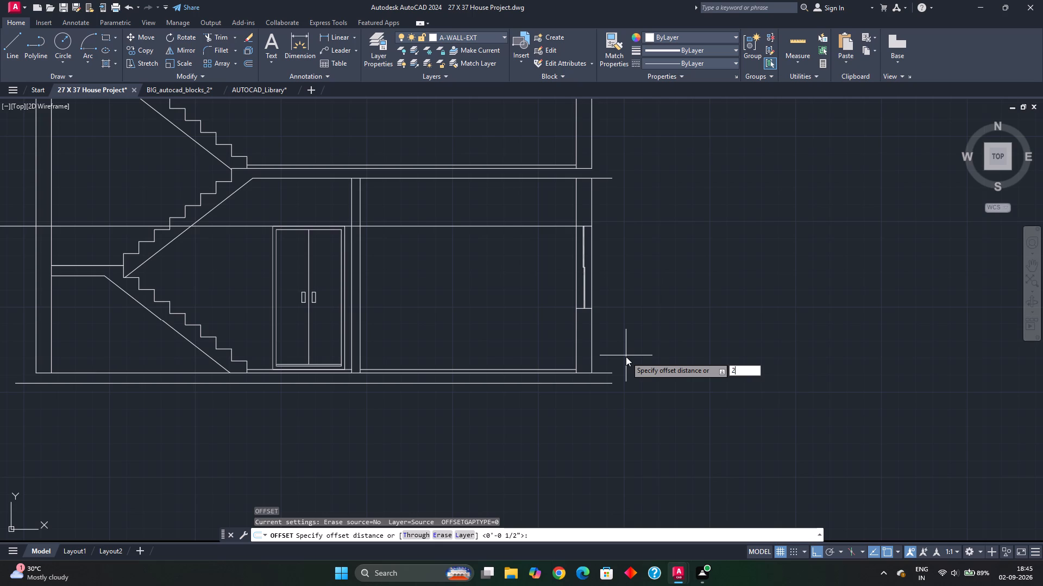
{"action": "key", "text": "apostrophe"}
{"action": "key", "text": "Return"}
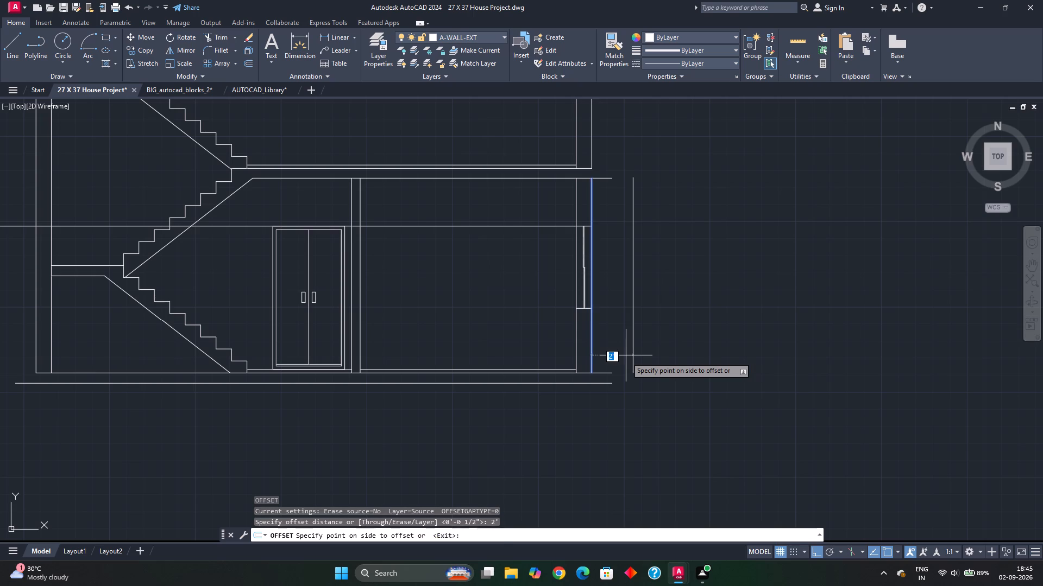
{"action": "left_click", "coordinate": [625, 355]}
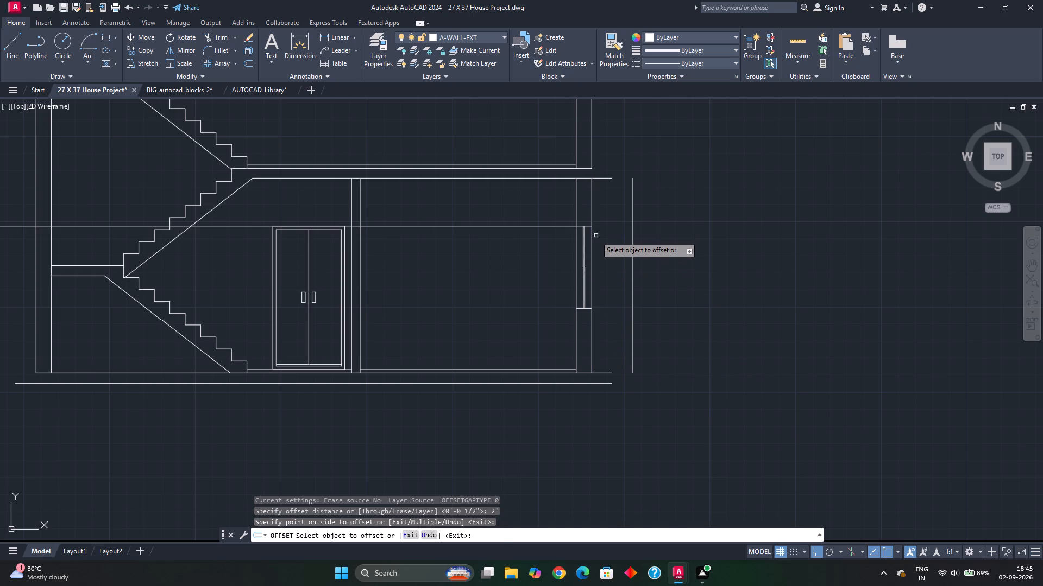
Offset the same outer wall face line 6" outward.
{"action": "left_click", "coordinate": [591, 237]}
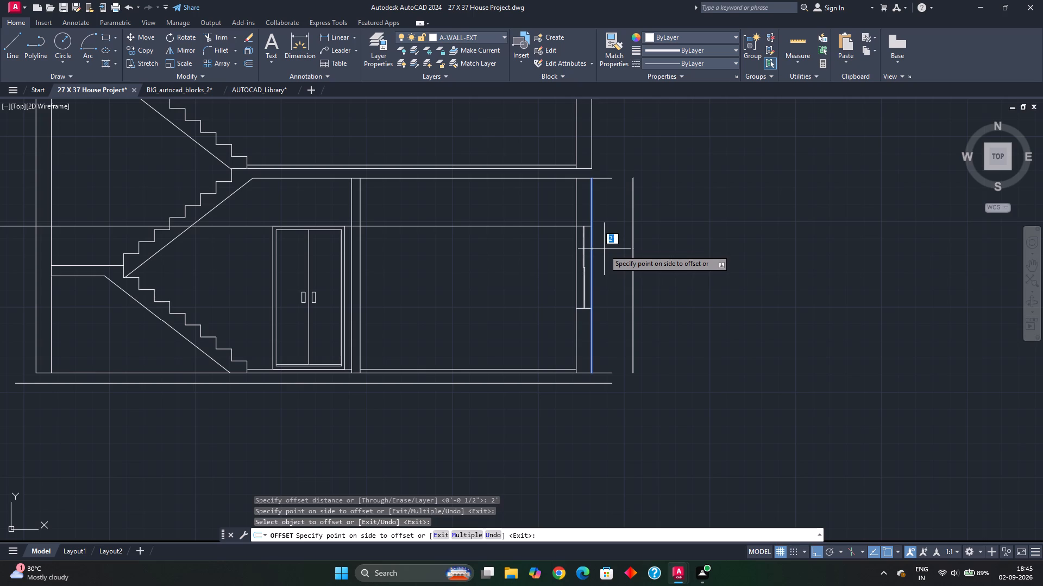
{"action": "key", "text": "6"}
{"action": "key", "text": "shift+quotedbl"}
{"action": "key", "text": "Return"}
Offset the short window head line inside the exterior wall 6" upward.
{"action": "scroll", "coordinate": [598, 250], "scroll_direction": "up", "scroll_amount": 2}
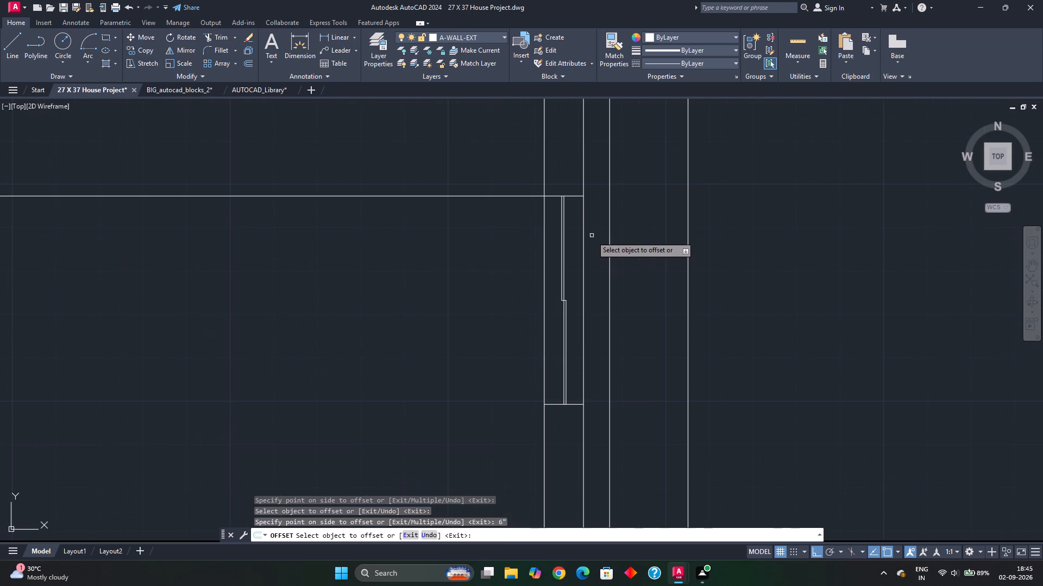
{"action": "scroll", "coordinate": [591, 203], "scroll_direction": "up", "scroll_amount": 1}
{"action": "middle_click_drag", "start_coordinate": [590, 209], "coordinate": [583, 272]}
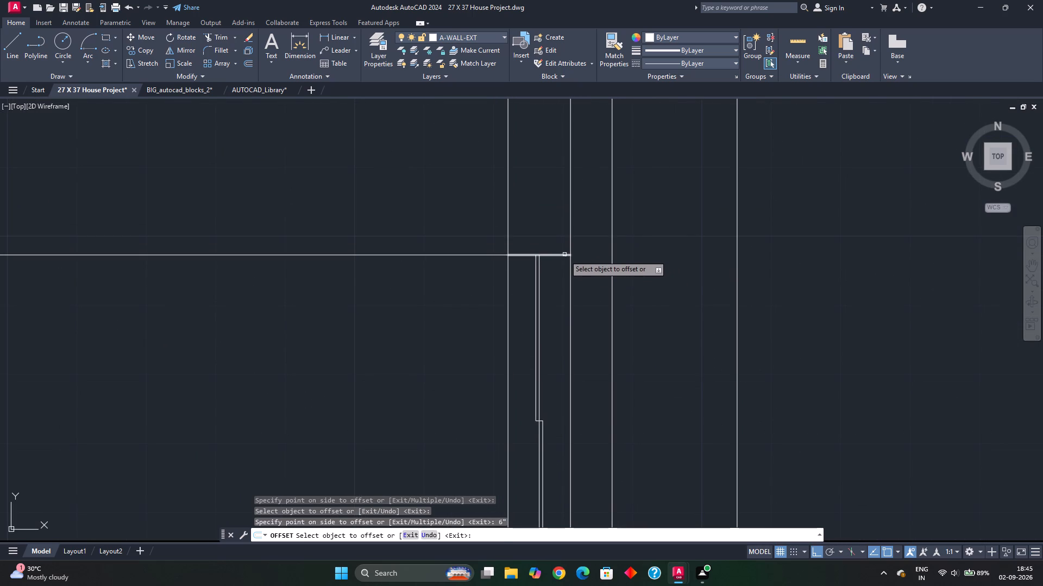
{"action": "left_click", "coordinate": [564, 255]}
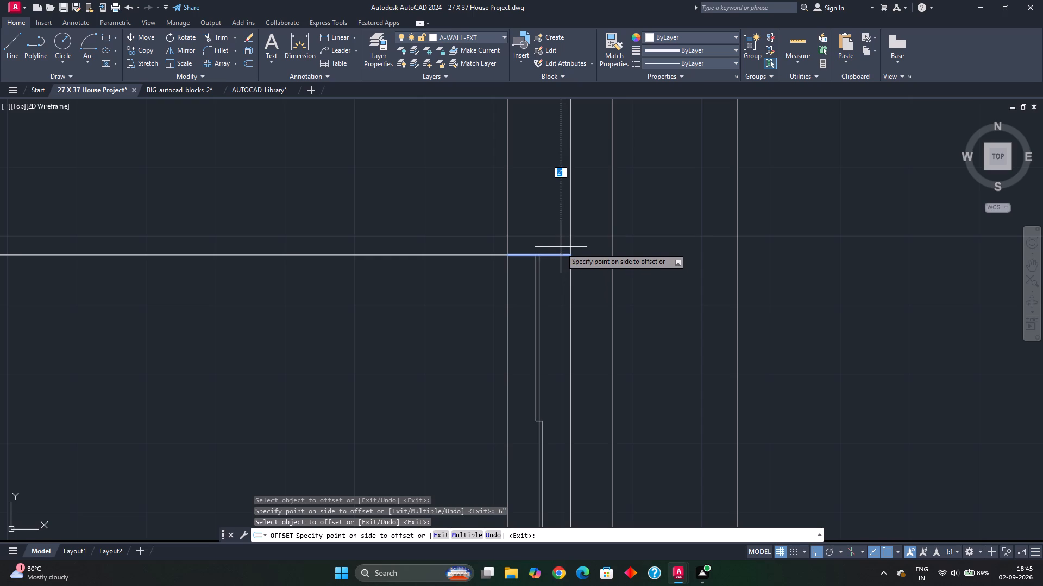
{"action": "key", "text": "6"}
{"action": "key", "text": "shift+quotedbl"}
{"action": "key", "text": "Return"}
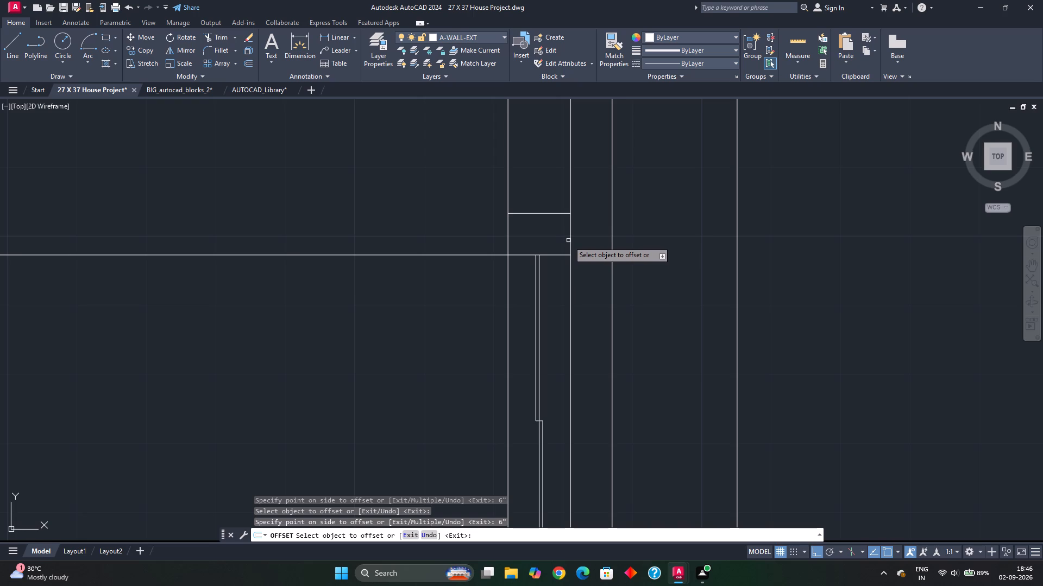
{"action": "key", "text": "Escape"}
Extend the window head line and the line 6" above it outward to the 6" offset line.
{"action": "type", "text": "EX"}
{"action": "key", "text": "space"}
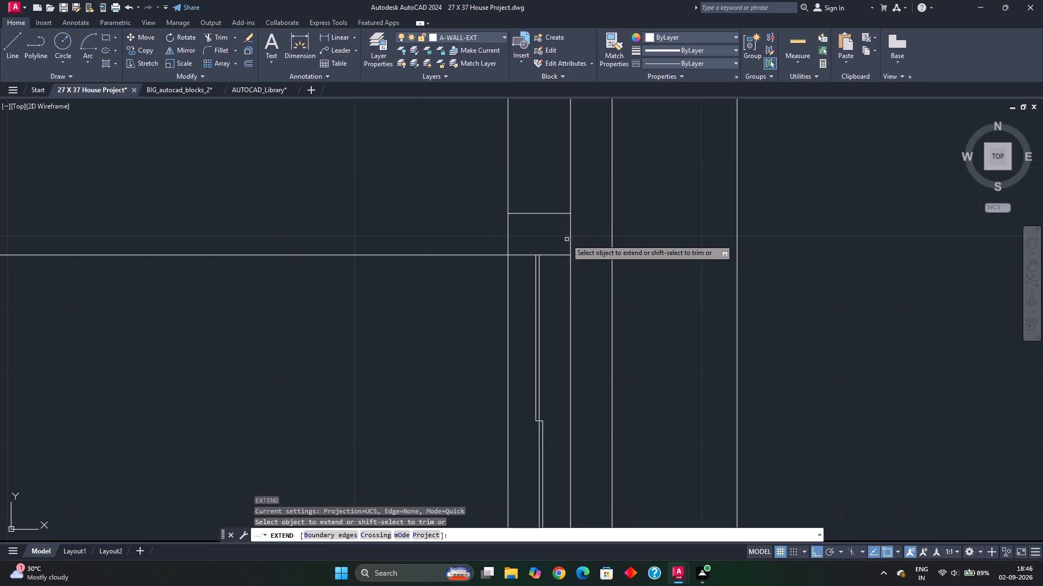
{"action": "left_click", "coordinate": [560, 214]}
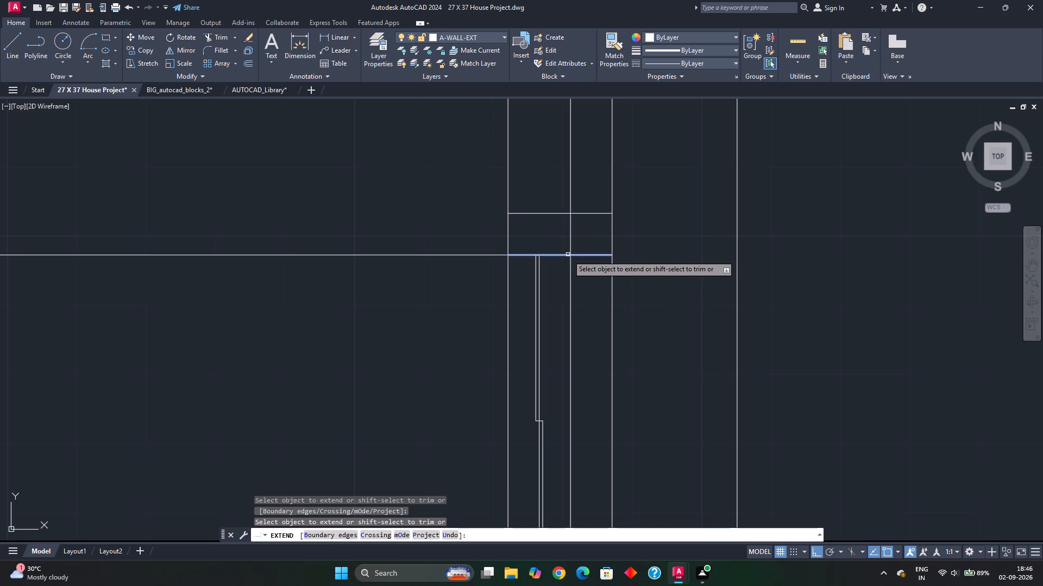
{"action": "left_click", "coordinate": [568, 255]}
{"action": "key", "text": "Escape"}
Trim the 6" offset line above and below the two extended lines, and the wall face line between them, leaving a small outer projection.
{"action": "type", "text": "TR"}
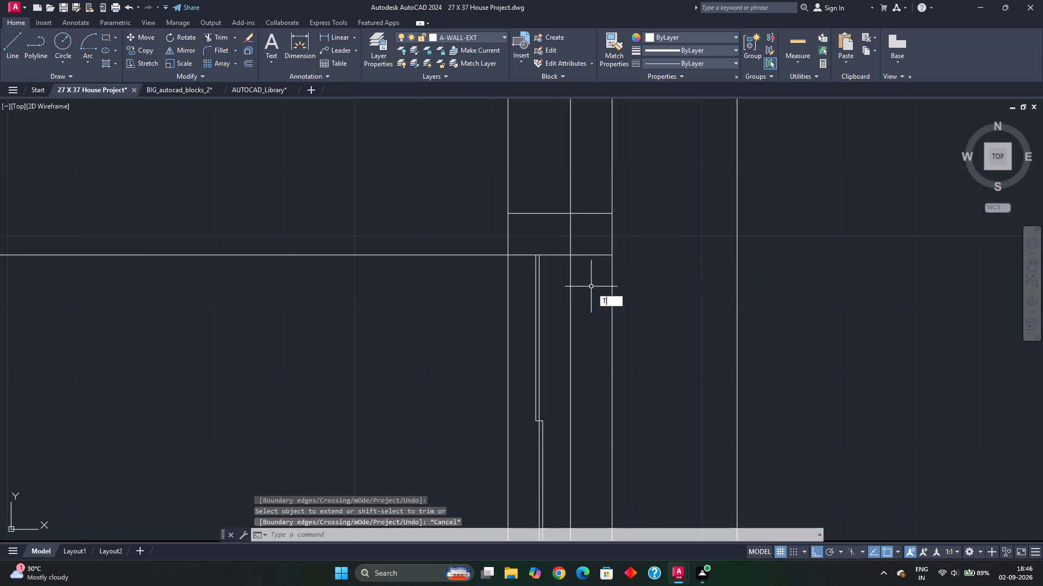
{"action": "key", "text": "space"}
{"action": "left_click", "coordinate": [612, 296]}
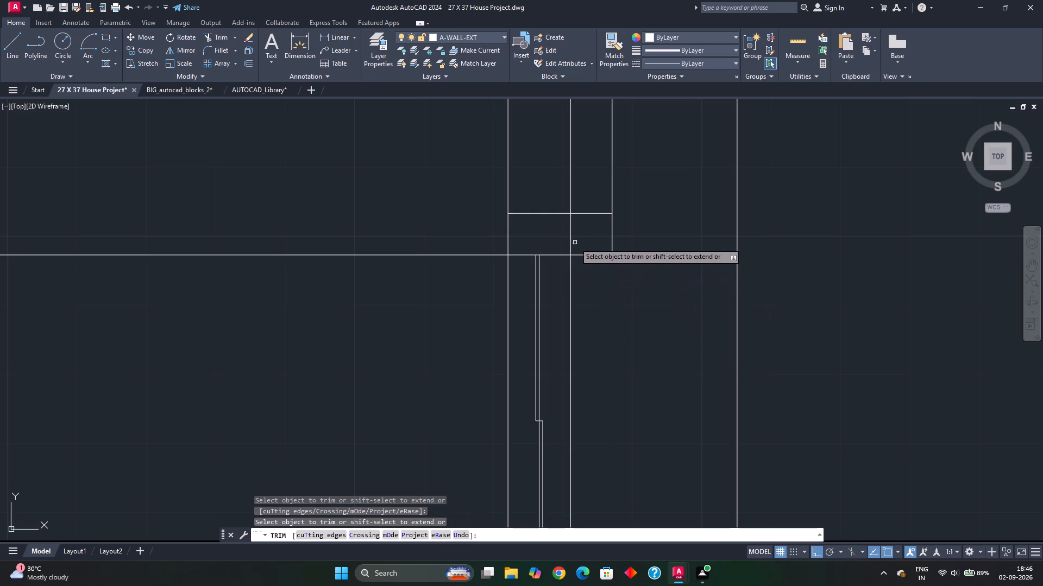
{"action": "left_click", "coordinate": [572, 237]}
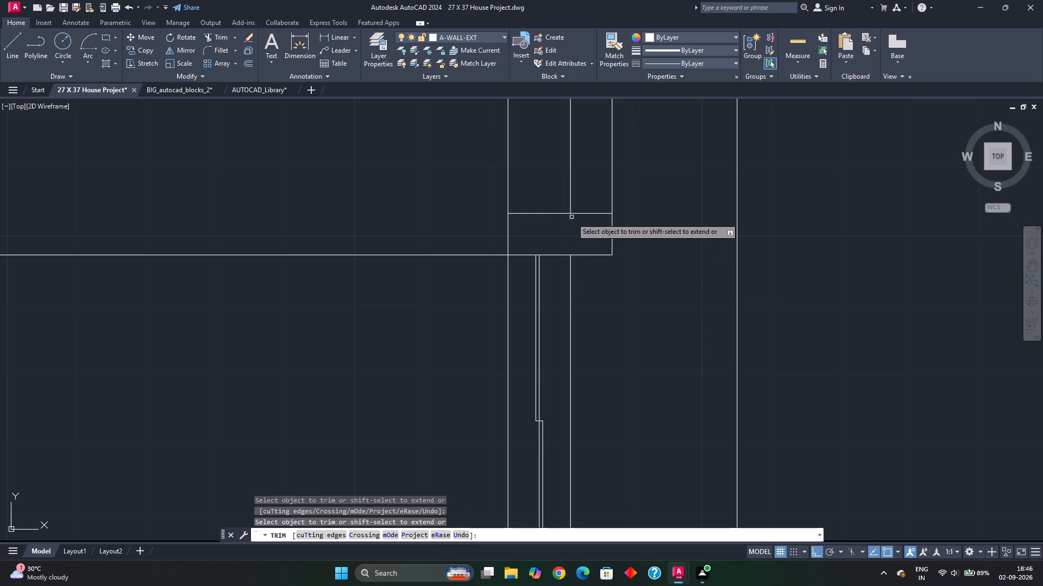
{"action": "scroll", "coordinate": [567, 238], "scroll_direction": "down", "scroll_amount": 2}
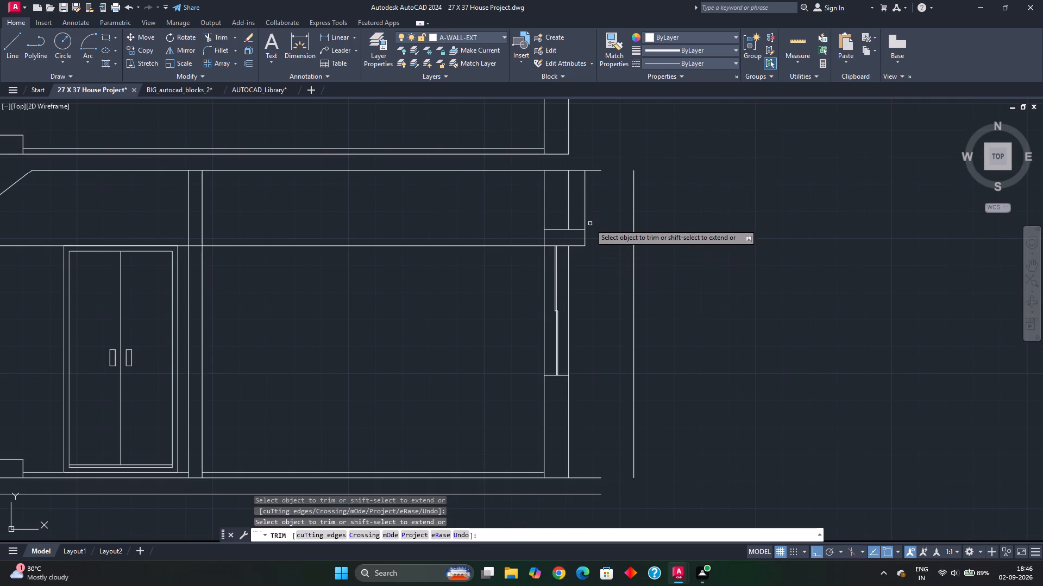
{"action": "left_click", "coordinate": [587, 220]}
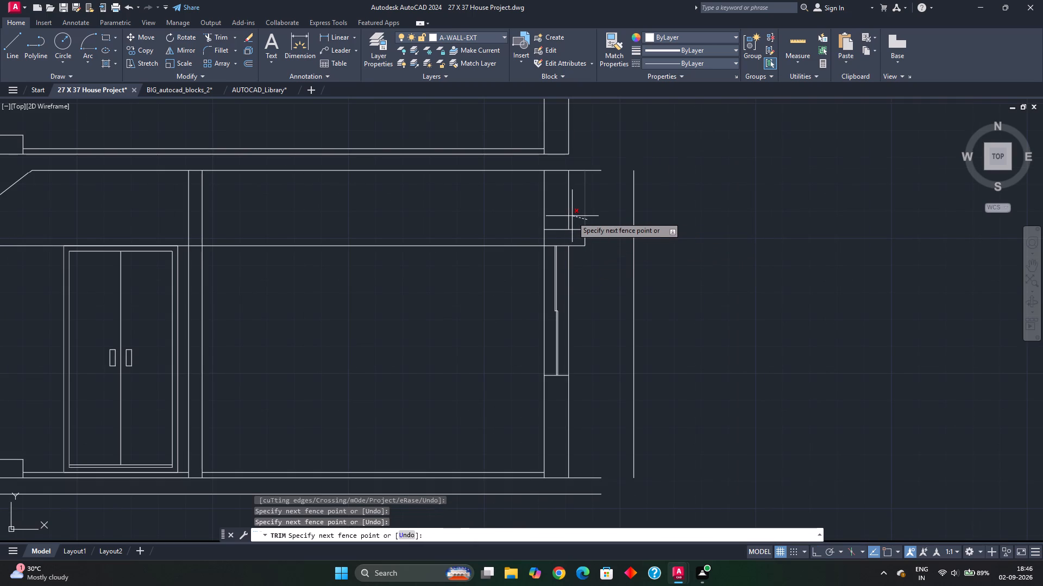
{"action": "left_click", "coordinate": [574, 216]}
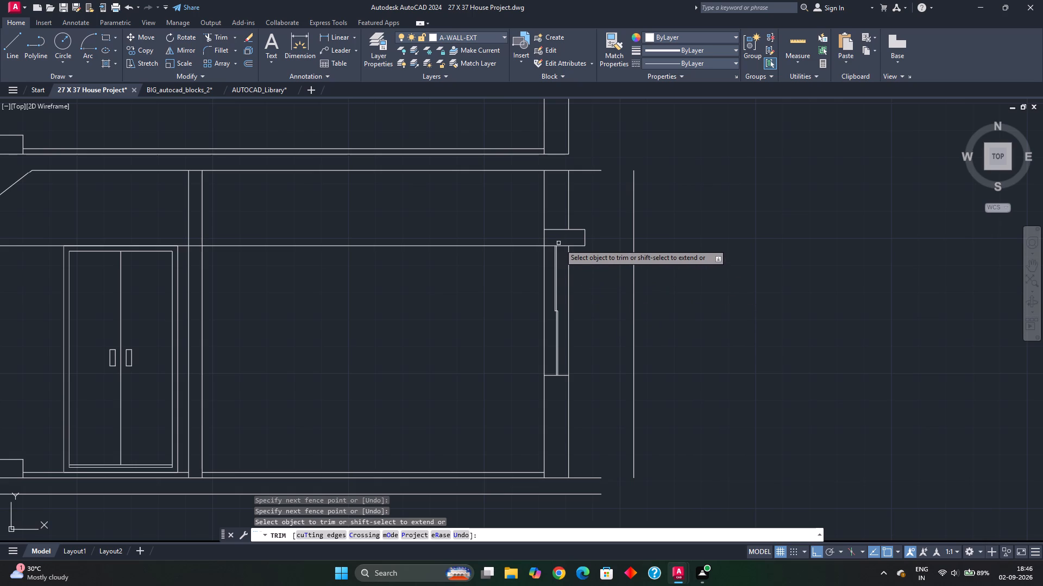
Extend the outer wall face line below the projection upward through it to the upper wall face line.
{"action": "scroll", "coordinate": [568, 239], "scroll_direction": "up", "scroll_amount": 1}
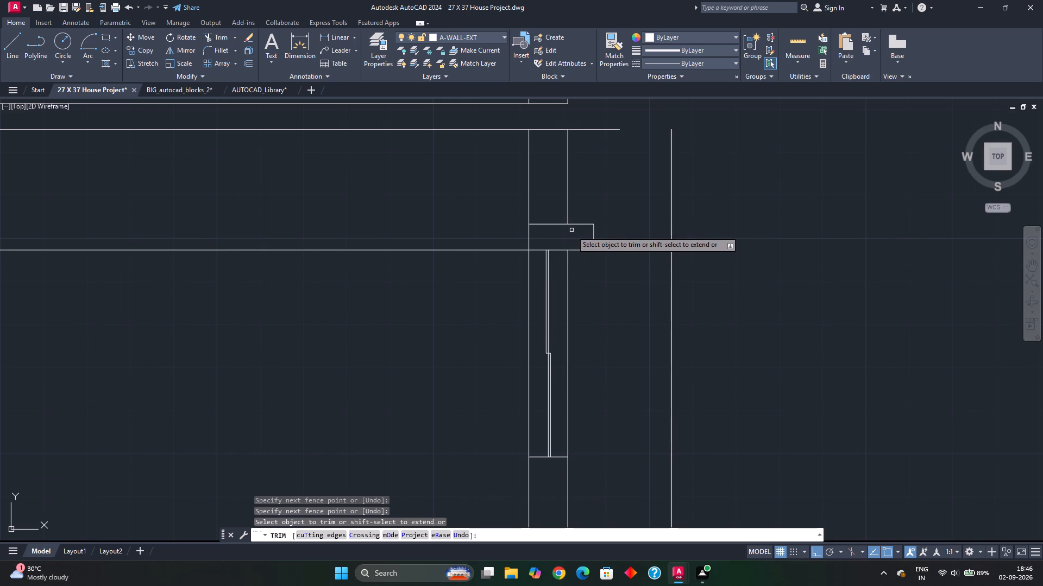
{"action": "middle_click_drag", "start_coordinate": [588, 277], "coordinate": [583, 232]}
{"action": "scroll", "coordinate": [581, 273], "scroll_direction": "down", "scroll_amount": 1}
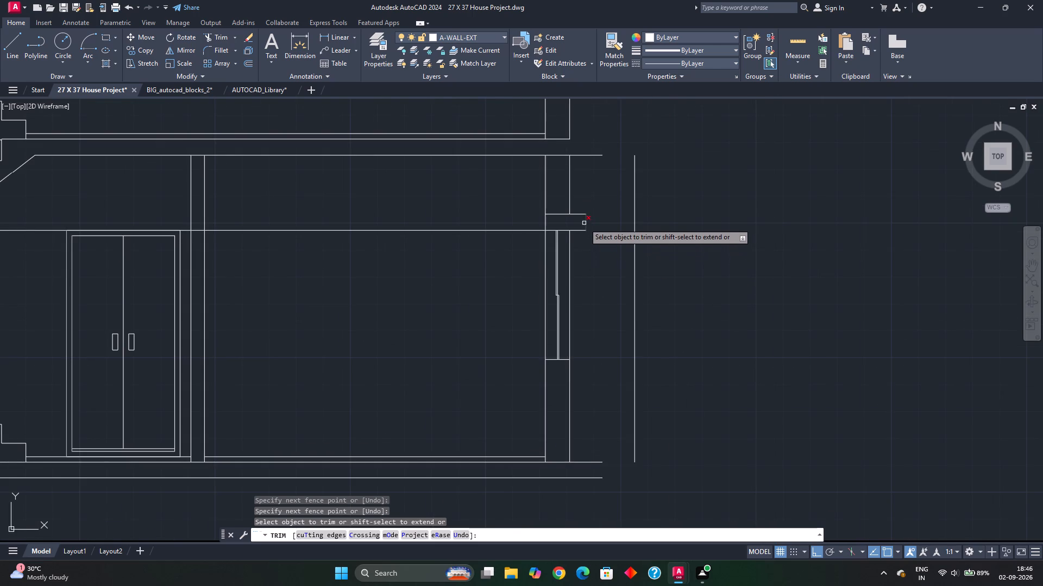
{"action": "scroll", "coordinate": [574, 233], "scroll_direction": "up", "scroll_amount": 2}
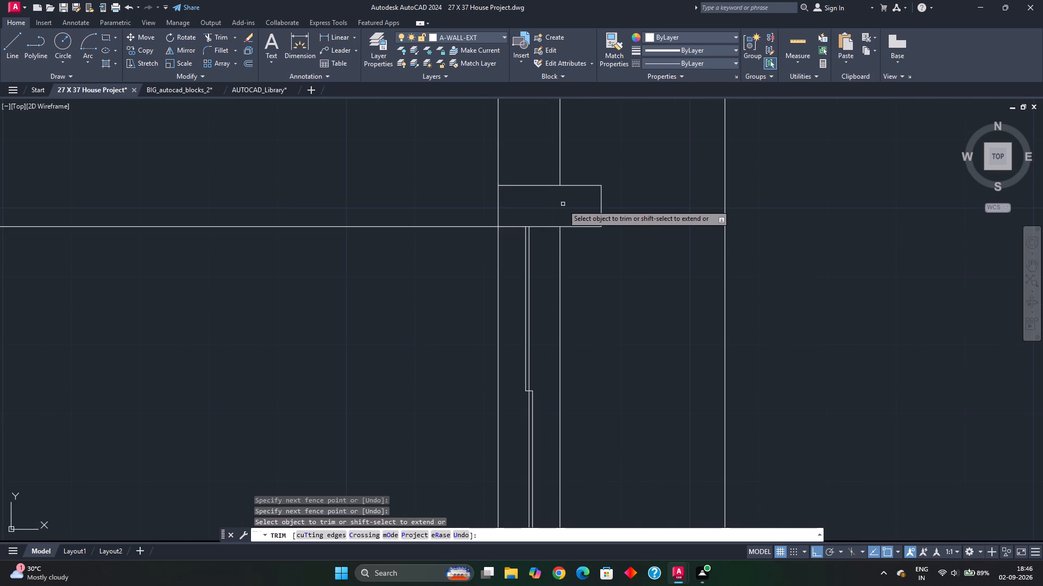
{"action": "left_click", "coordinate": [560, 244], "text": "shift"}
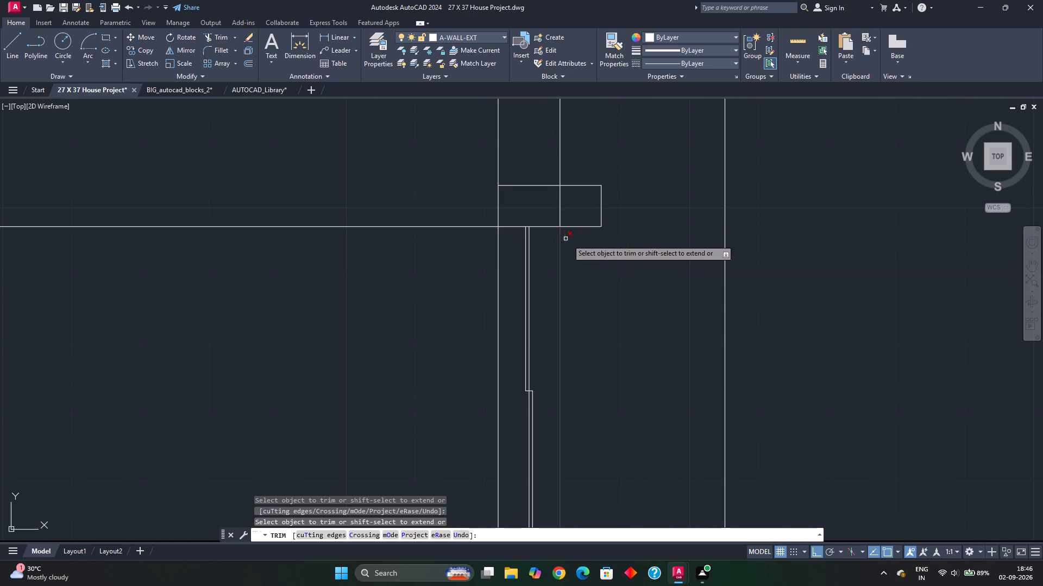
{"action": "key", "text": "Escape"}
{"action": "key", "text": "Escape"}
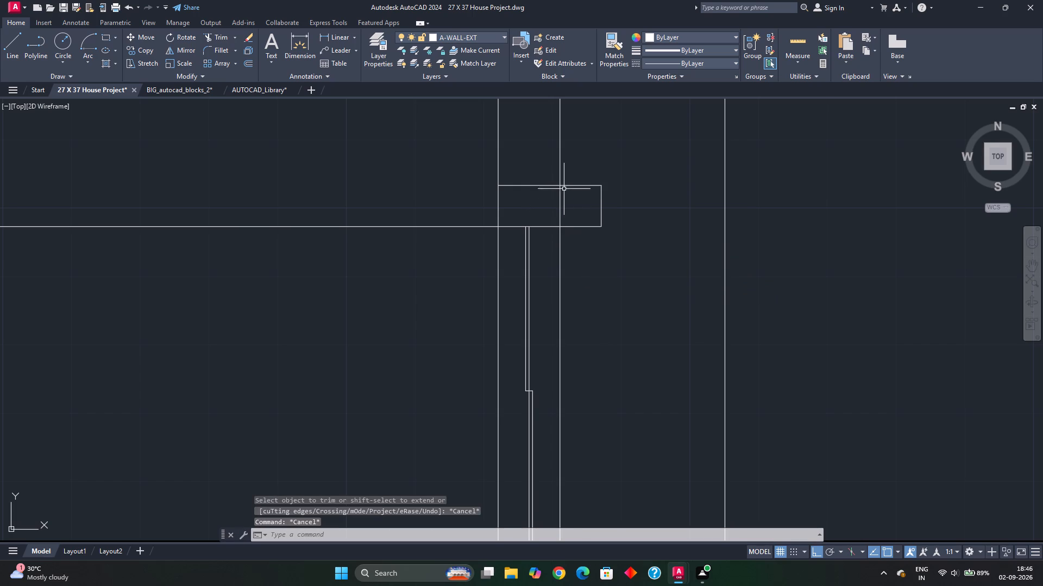
Trim the projection's top line inside the wall thickness and the wall face line crossing the projection.
{"action": "type", "text": "TR"}
{"action": "key", "text": "space"}
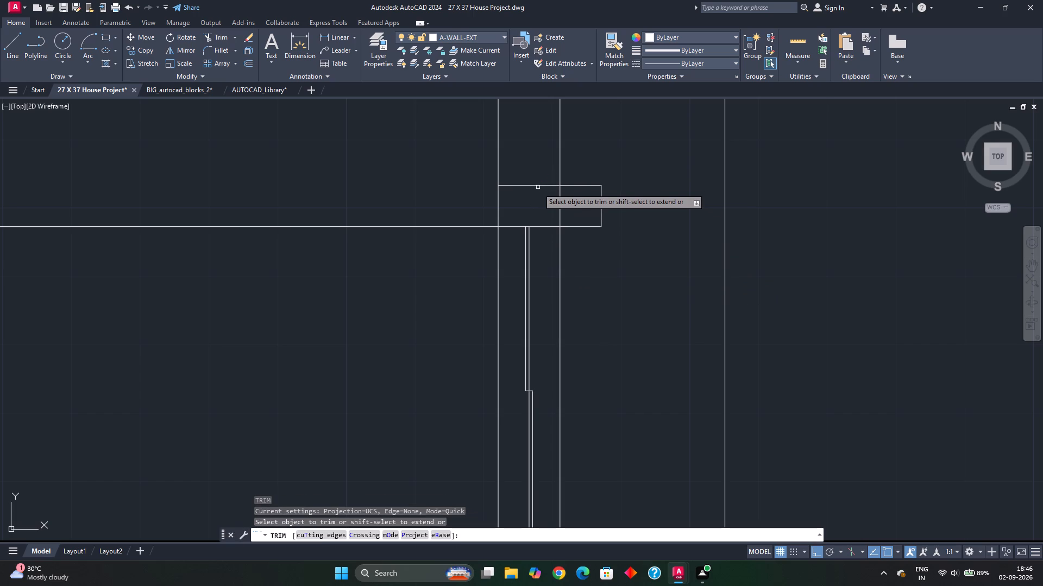
{"action": "left_click", "coordinate": [537, 186]}
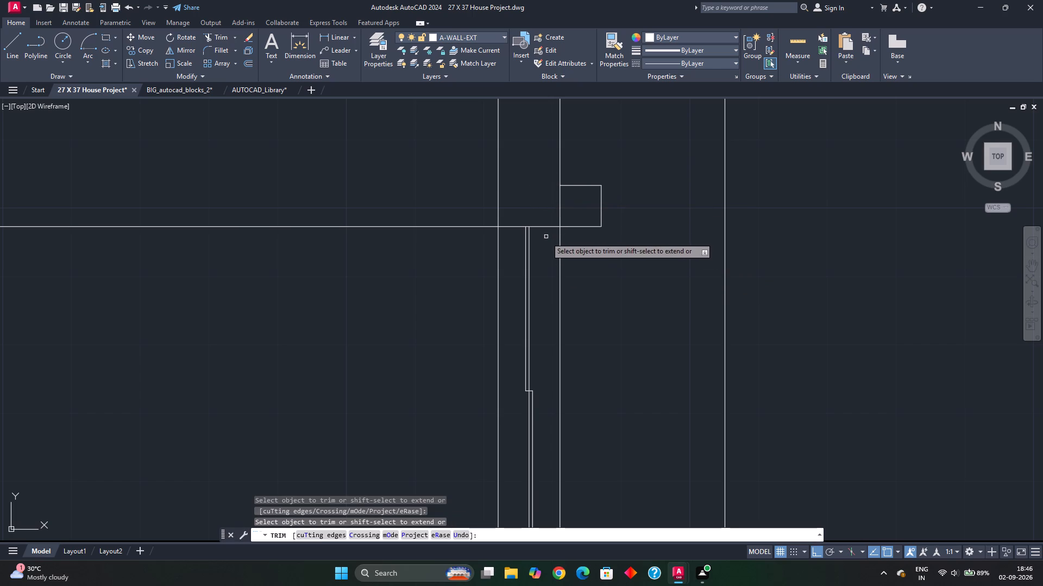
{"action": "left_click", "coordinate": [560, 213]}
{"action": "scroll", "coordinate": [581, 292], "scroll_direction": "down", "scroll_amount": 2}
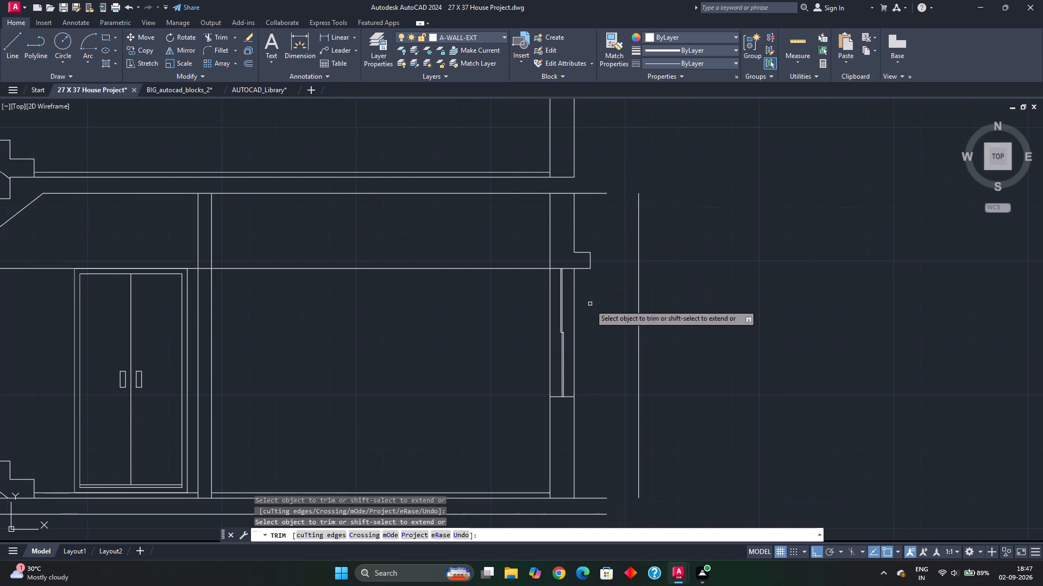
{"action": "middle_click_drag", "start_coordinate": [590, 304], "coordinate": [591, 274]}
{"action": "key", "text": "Escape"}
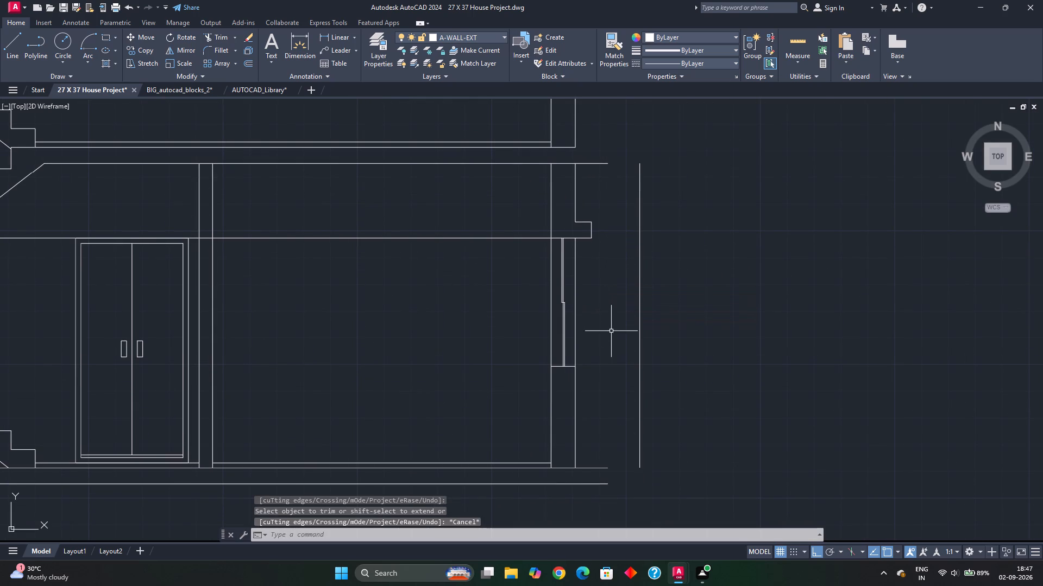
Extend the ground floor slab's top line outward to the line offset 2' from the exterior wall.
{"action": "scroll", "coordinate": [631, 419], "scroll_direction": "down", "scroll_amount": 1}
{"action": "middle_click_drag", "start_coordinate": [631, 412], "coordinate": [631, 363]}
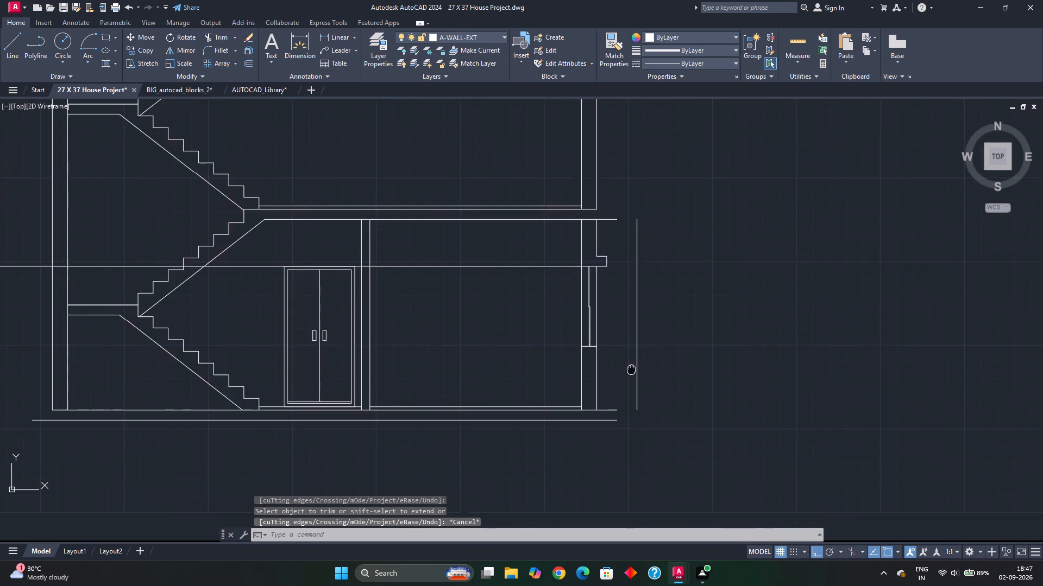
{"action": "middle_click_drag", "start_coordinate": [631, 363], "coordinate": [631, 313]}
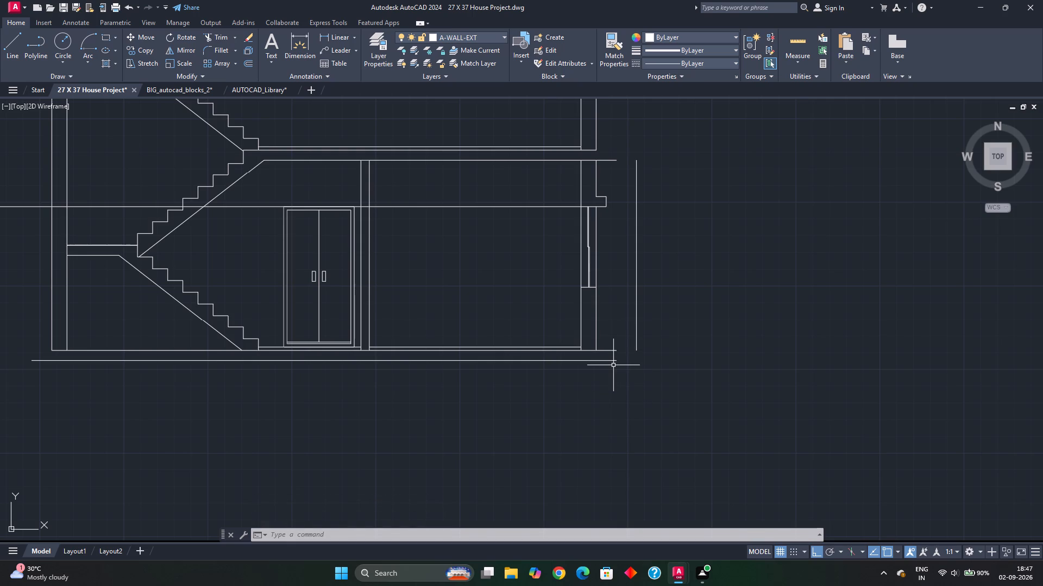
{"action": "type", "text": "EX"}
{"action": "key", "text": "space"}
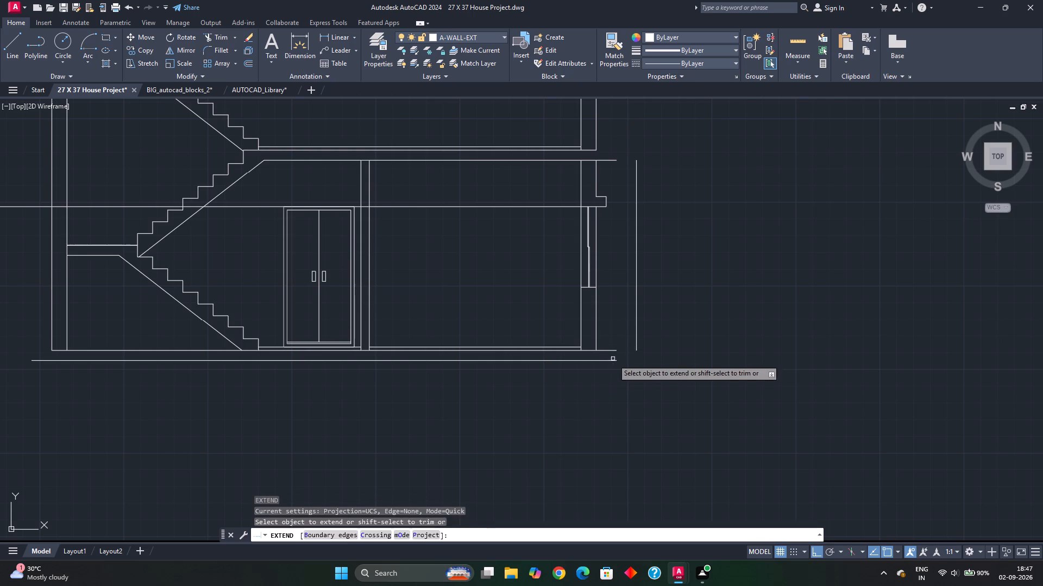
{"action": "left_click", "coordinate": [611, 335]}
{"action": "left_click", "coordinate": [602, 388]}
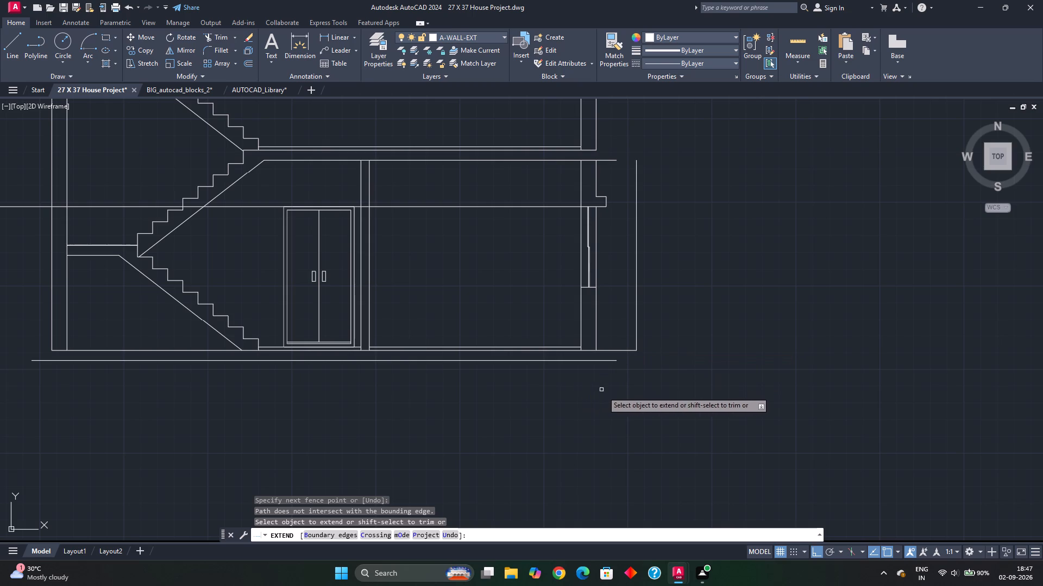
{"action": "scroll", "coordinate": [651, 341], "scroll_direction": "down", "scroll_amount": 2}
{"action": "middle_click_drag", "start_coordinate": [656, 305], "coordinate": [648, 371]}
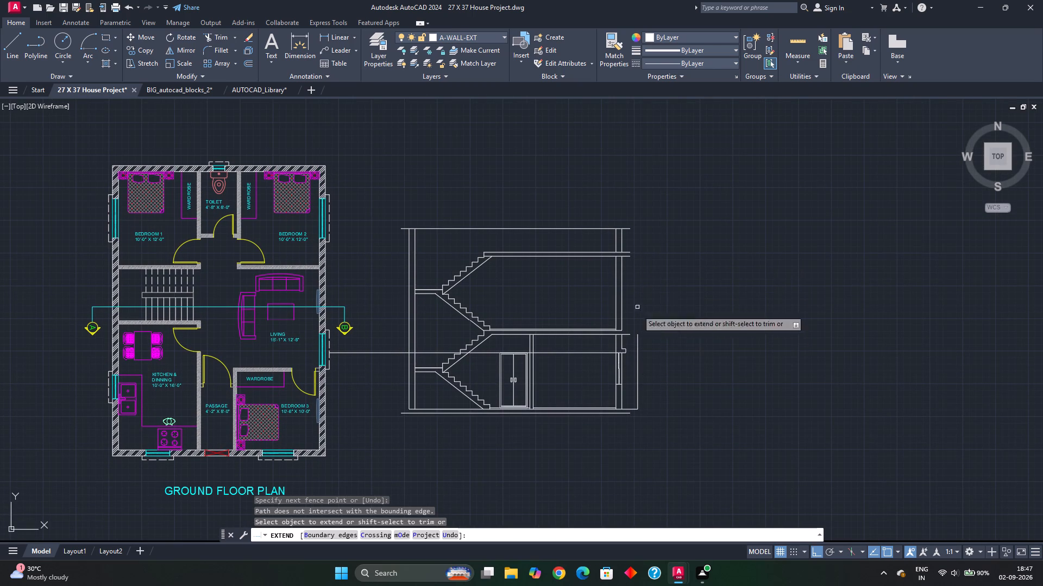
{"action": "scroll", "coordinate": [640, 340], "scroll_direction": "down", "scroll_amount": 1}
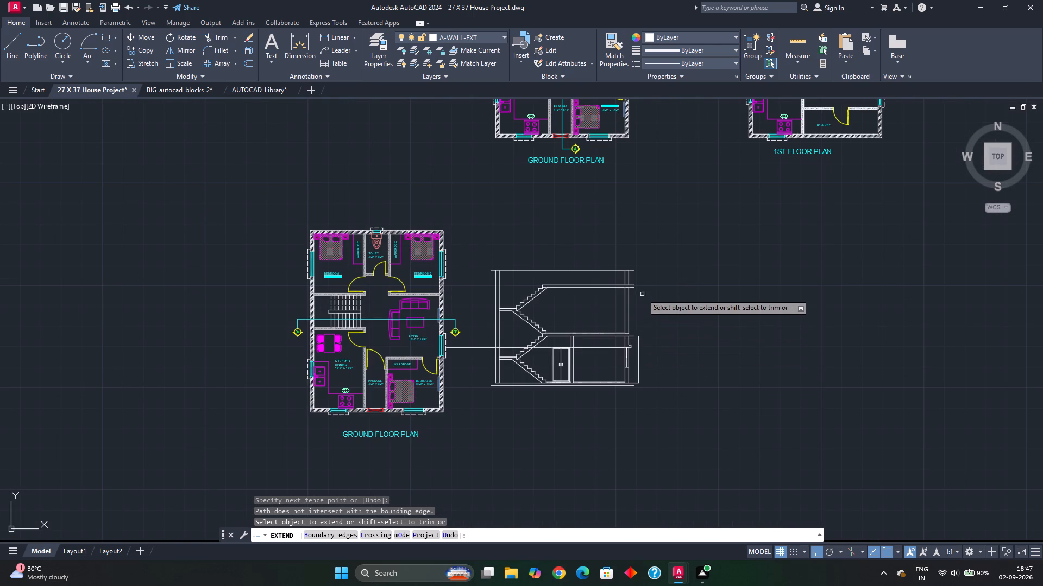
{"action": "key", "text": "Escape"}
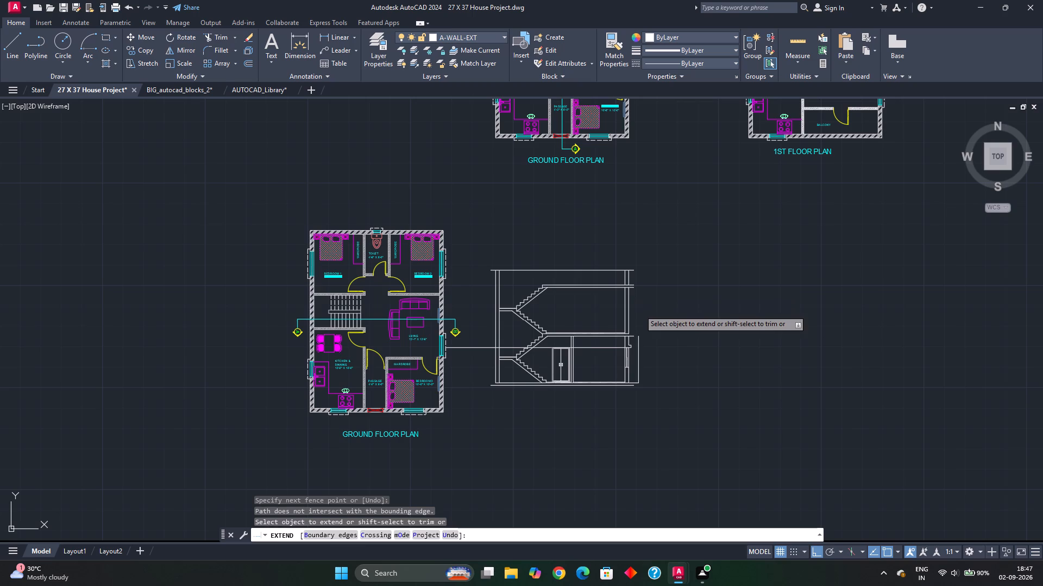
Examine the section's staircase flights, landings and floor levels beside the ground floor plan.
{"action": "scroll", "coordinate": [649, 362], "scroll_direction": "up", "scroll_amount": 1}
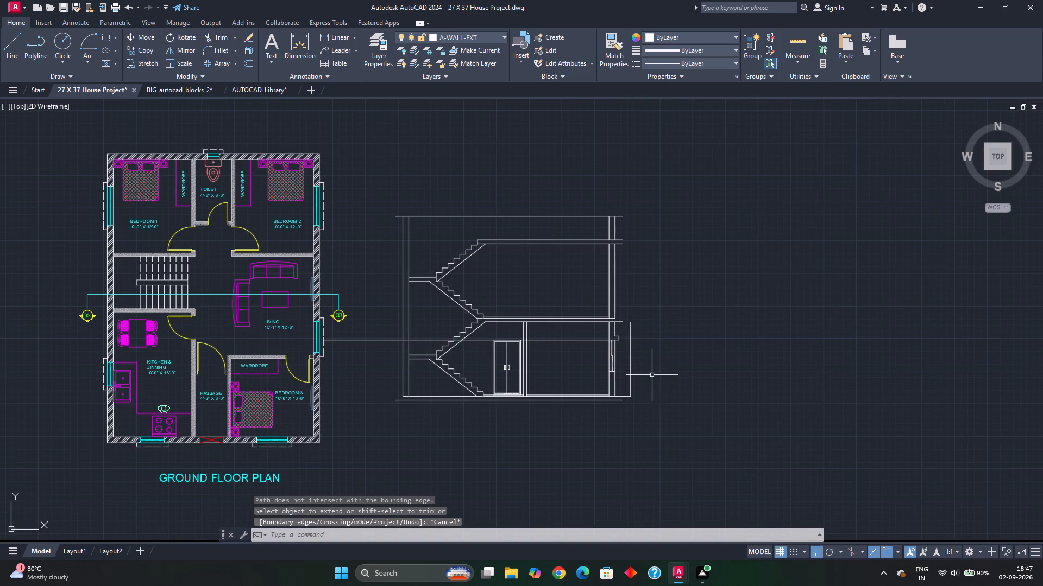
{"action": "middle_click_drag", "start_coordinate": [653, 394], "coordinate": [675, 393]}
{"action": "scroll", "coordinate": [643, 346], "scroll_direction": "up", "scroll_amount": 1}
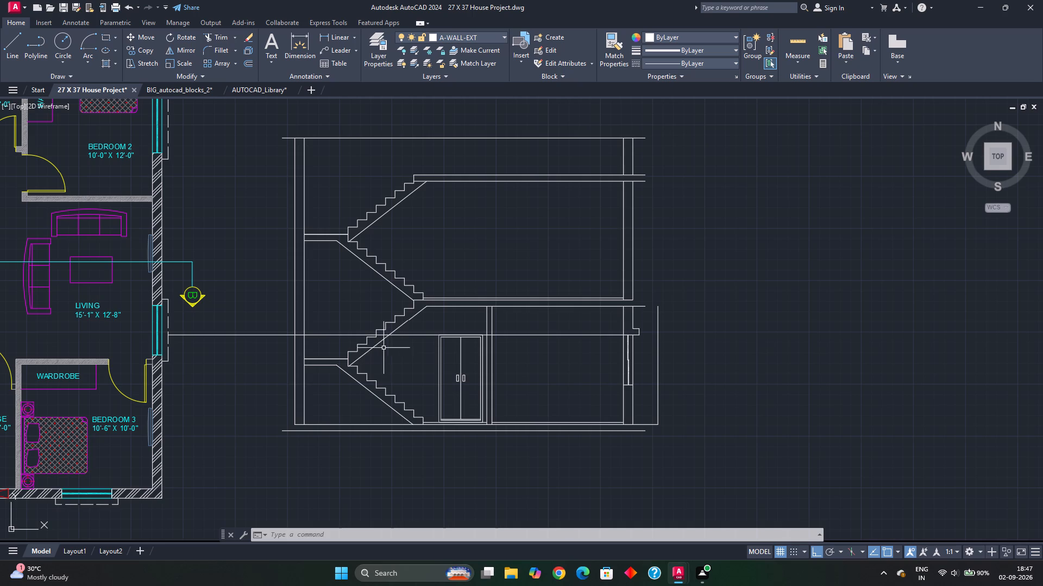
{"action": "scroll", "coordinate": [381, 353], "scroll_direction": "up", "scroll_amount": 1}
{"action": "middle_click_drag", "start_coordinate": [381, 353], "coordinate": [400, 328]}
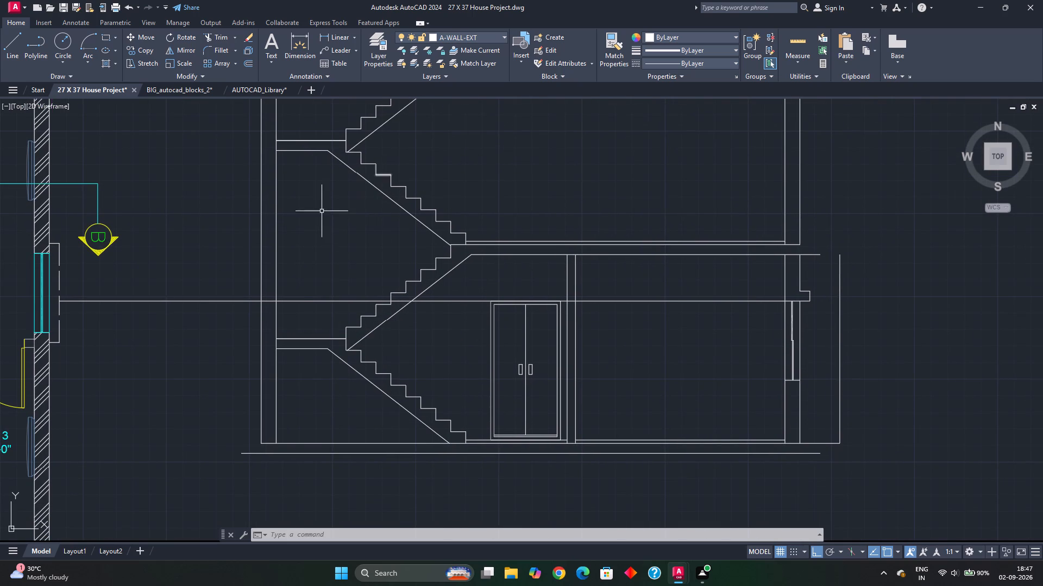
{"action": "scroll", "coordinate": [323, 264], "scroll_direction": "down", "scroll_amount": 1}
{"action": "middle_click_drag", "start_coordinate": [323, 263], "coordinate": [326, 278]}
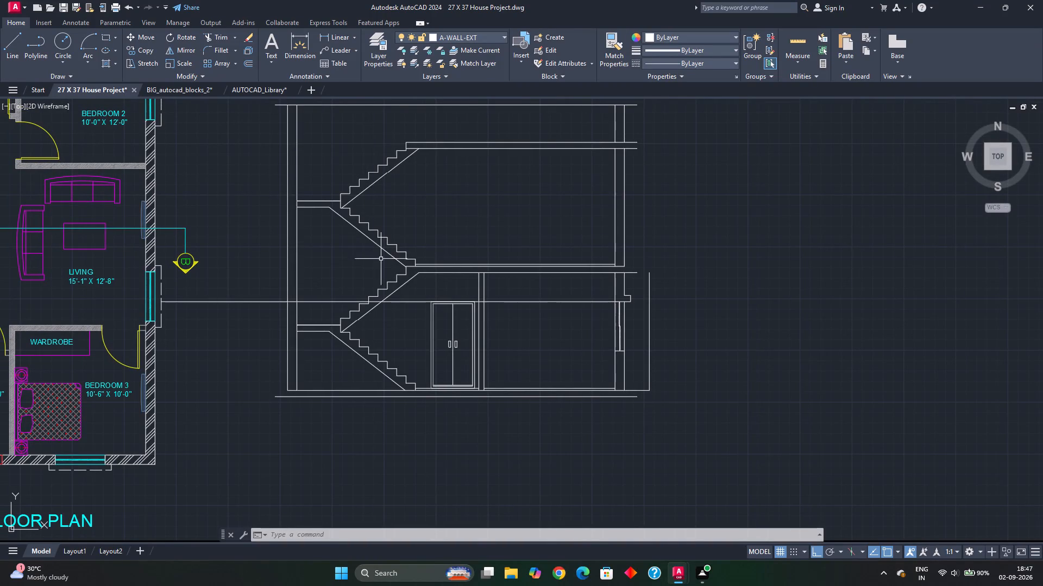
Extend the upper storey's outer wall face line down through the slab to the slab's bottom line above the ground floor.
{"action": "scroll", "coordinate": [614, 272], "scroll_direction": "up", "scroll_amount": 2}
{"action": "middle_click_drag", "start_coordinate": [636, 279], "coordinate": [634, 286]}
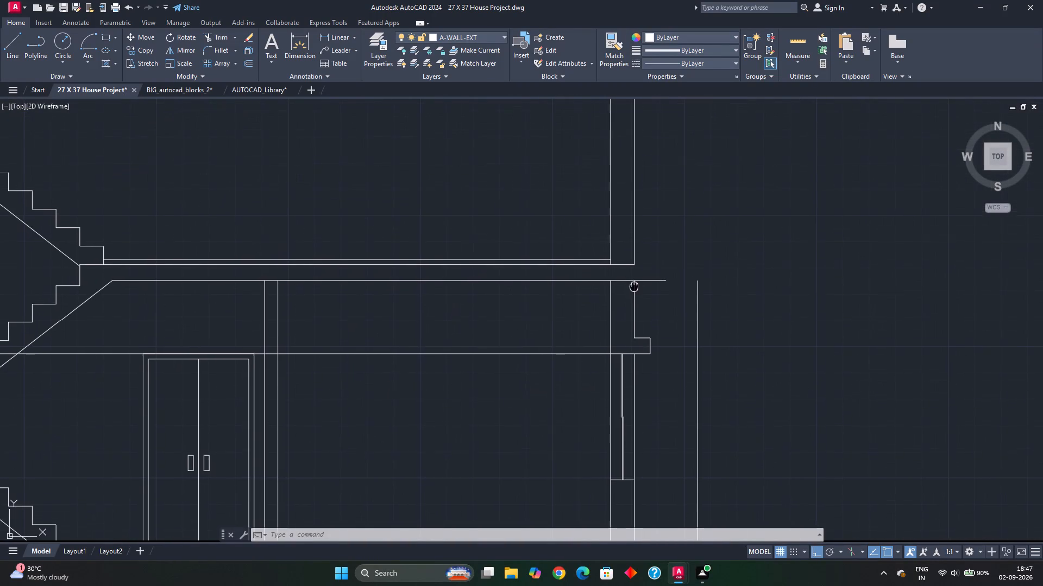
{"action": "middle_click_drag", "start_coordinate": [634, 286], "coordinate": [631, 295]}
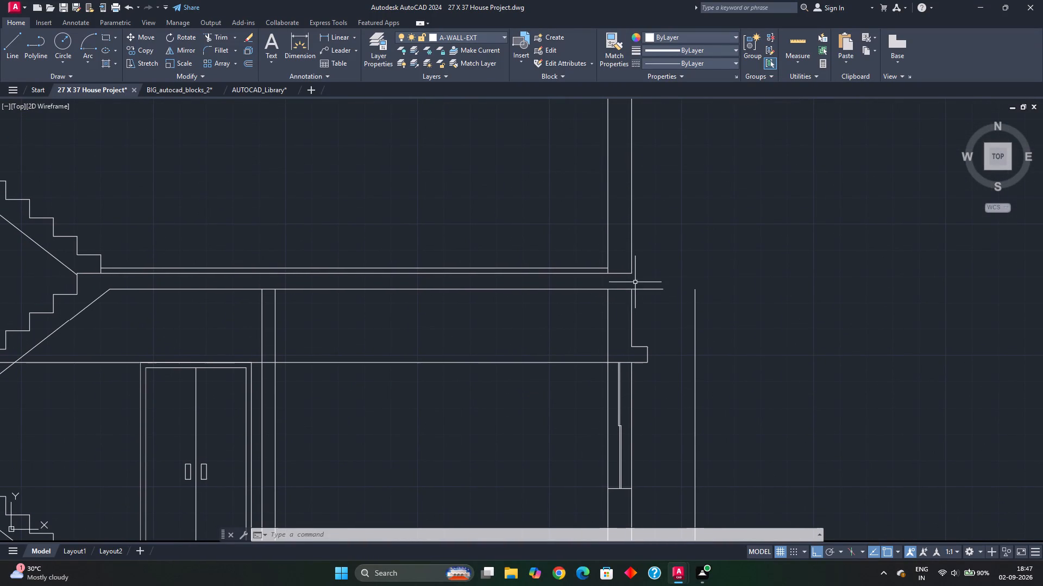
{"action": "type", "text": "EX"}
{"action": "key", "text": "space"}
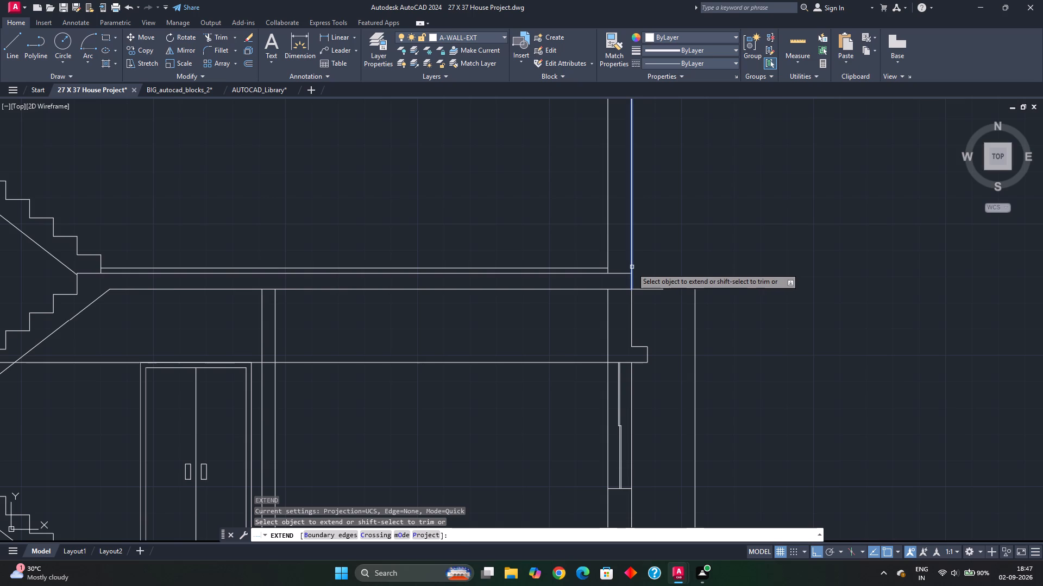
{"action": "left_click", "coordinate": [632, 267]}
{"action": "key", "text": "Escape"}
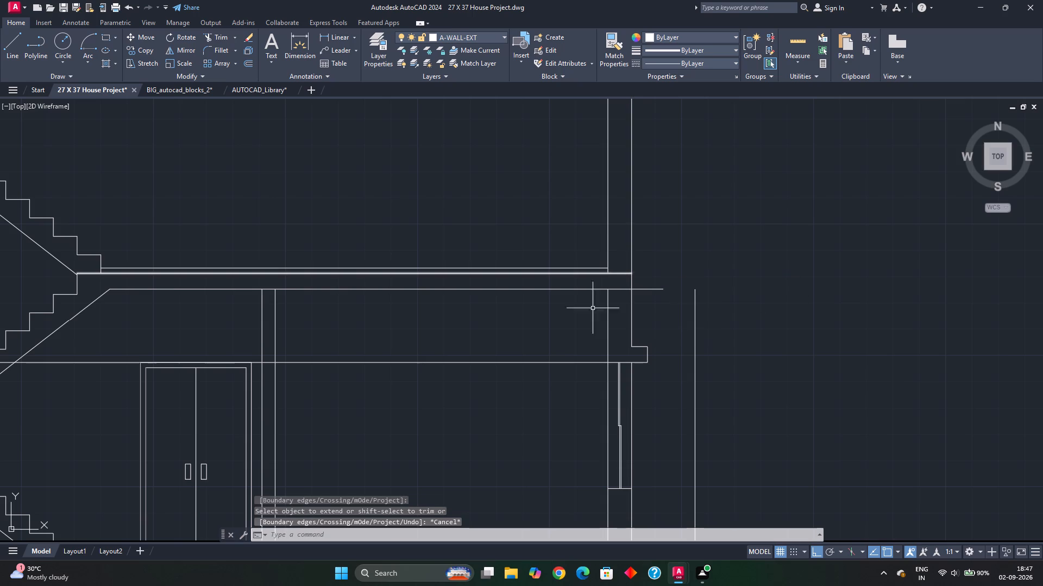
Extend the bottom line of the slab above the ground floor outward to the line offset 2' from the wall.
{"action": "scroll", "coordinate": [526, 316], "scroll_direction": "down", "scroll_amount": 1}
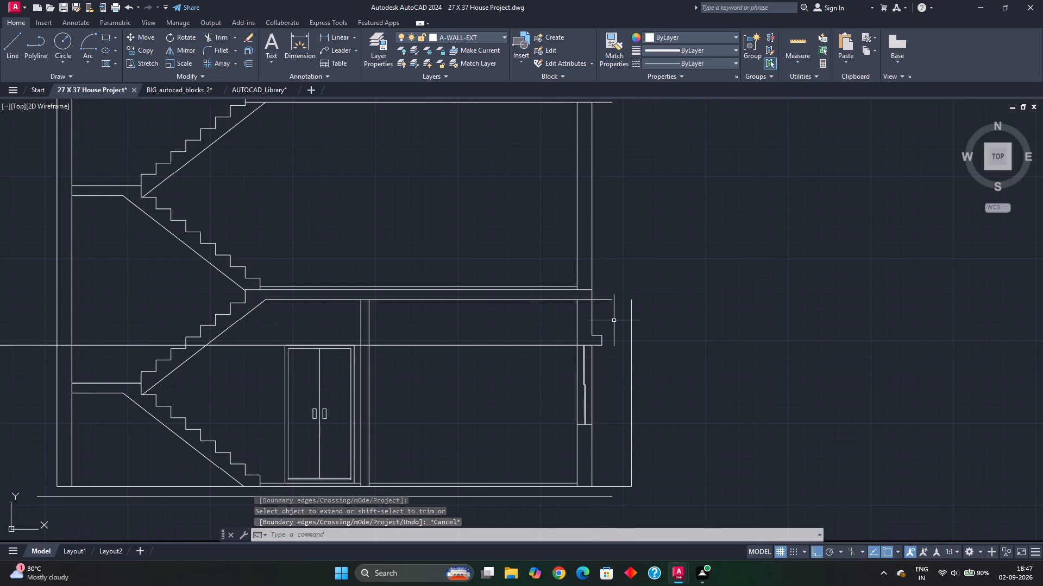
{"action": "type", "text": "EX"}
{"action": "key", "text": "space"}
{"action": "left_click", "coordinate": [606, 301]}
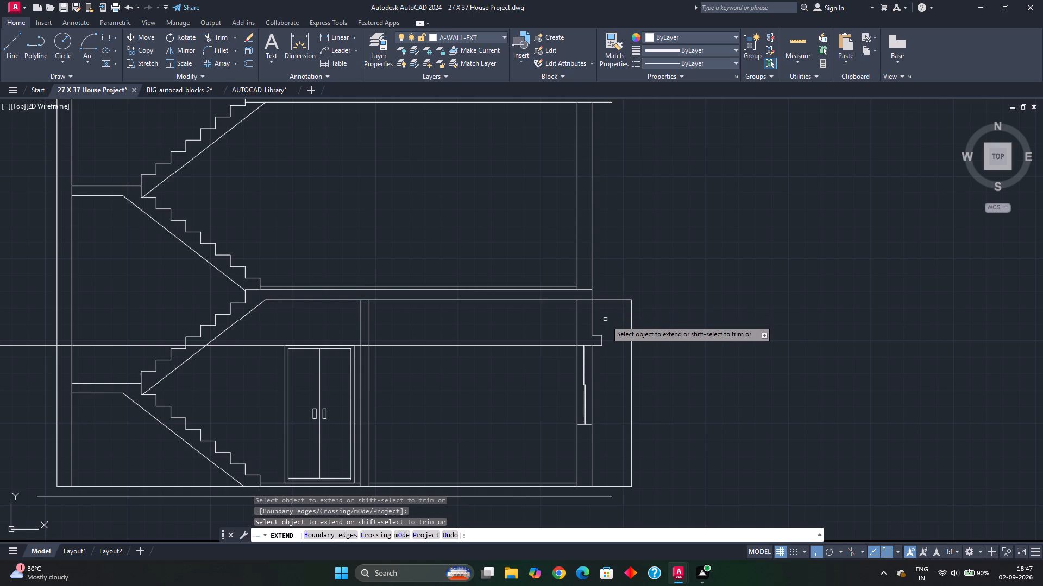
{"action": "key", "text": "Escape"}
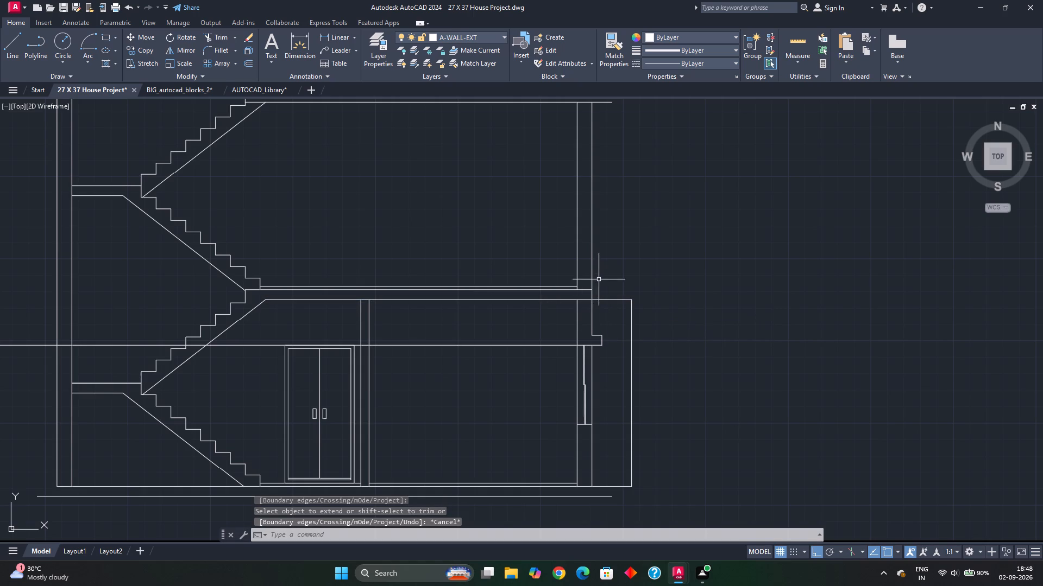
Start a hatch and set its pattern to AR-CONC.
{"action": "middle_click_drag", "start_coordinate": [356, 333], "coordinate": [394, 334]}
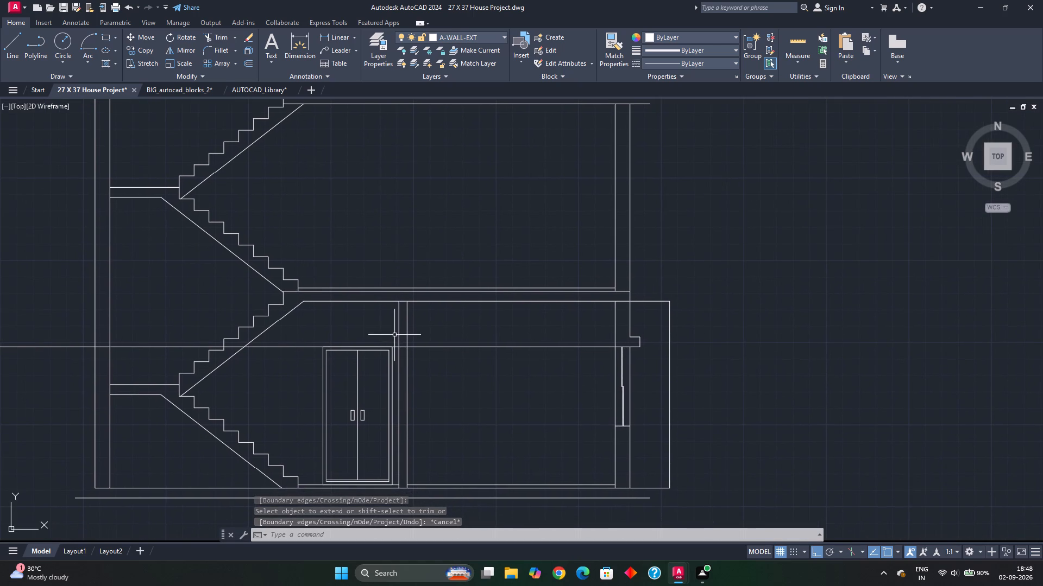
{"action": "key", "text": "h"}
{"action": "key", "text": "space"}
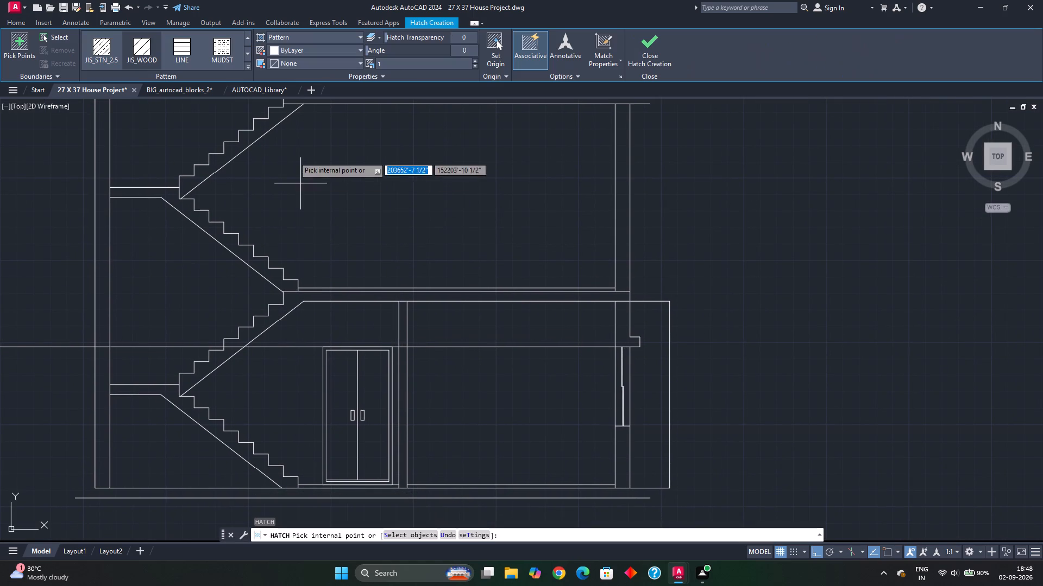
{"action": "left_click", "coordinate": [248, 68]}
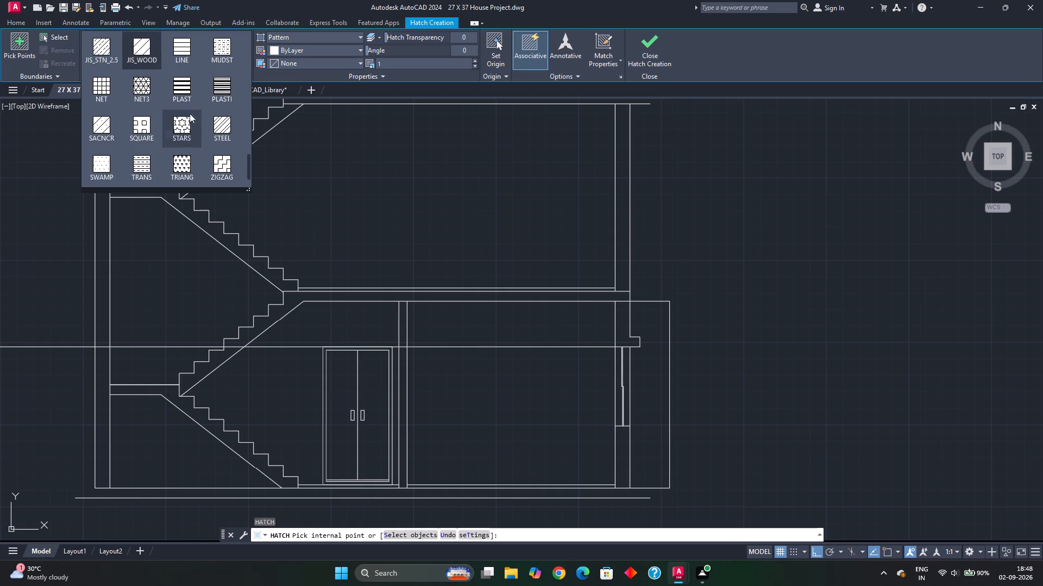
{"action": "scroll", "coordinate": [185, 126], "scroll_direction": "down", "scroll_amount": 2}
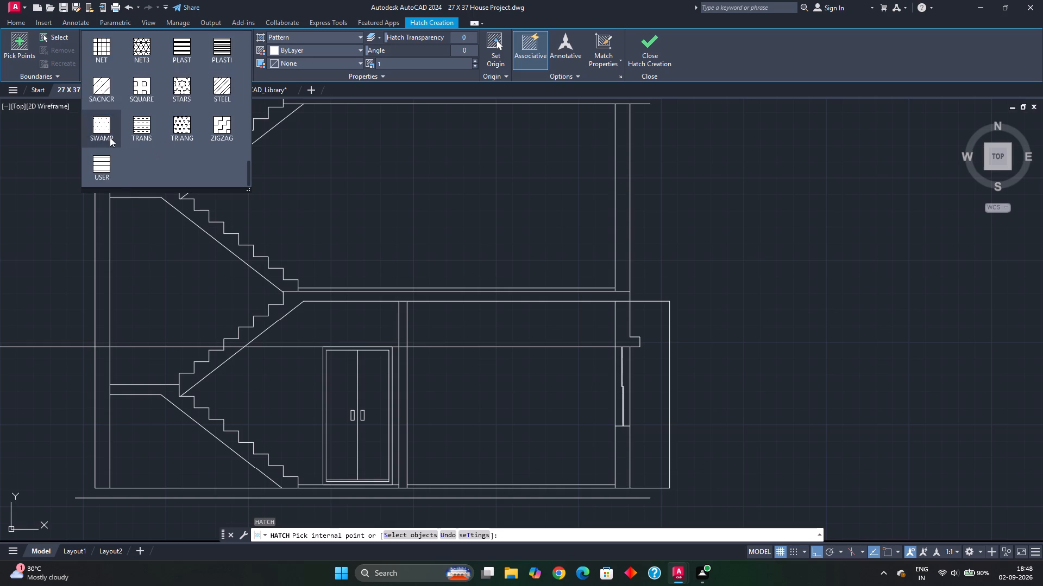
{"action": "scroll", "coordinate": [109, 136], "scroll_direction": "up", "scroll_amount": 2}
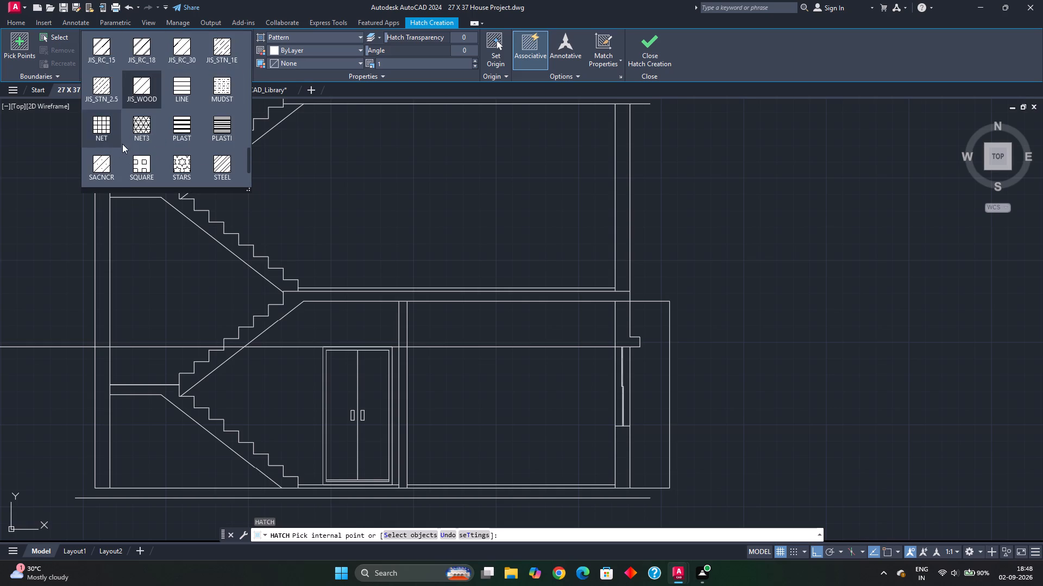
{"action": "scroll", "coordinate": [160, 107], "scroll_direction": "up", "scroll_amount": 5}
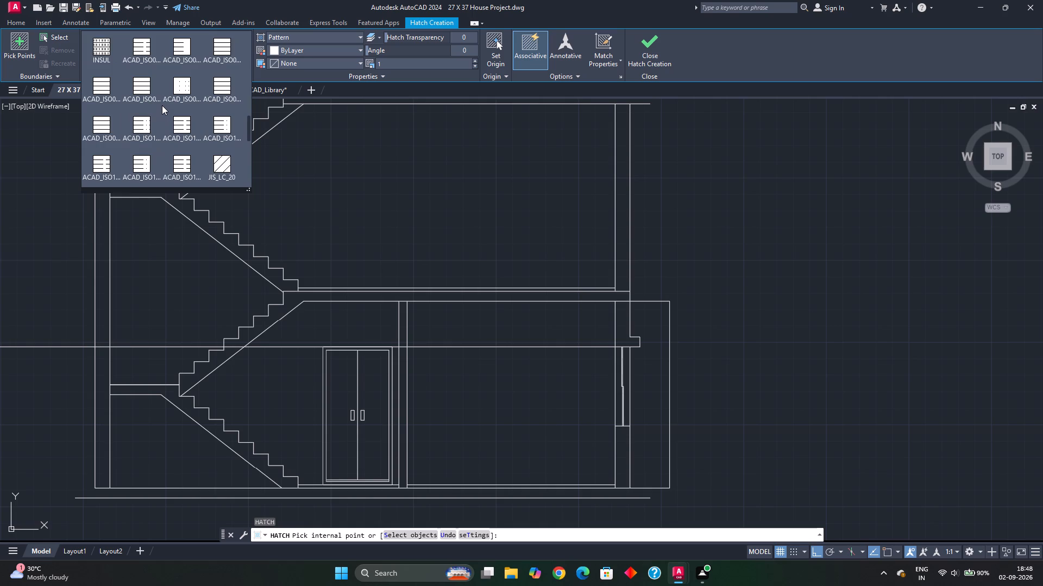
{"action": "scroll", "coordinate": [162, 105], "scroll_direction": "up", "scroll_amount": 3}
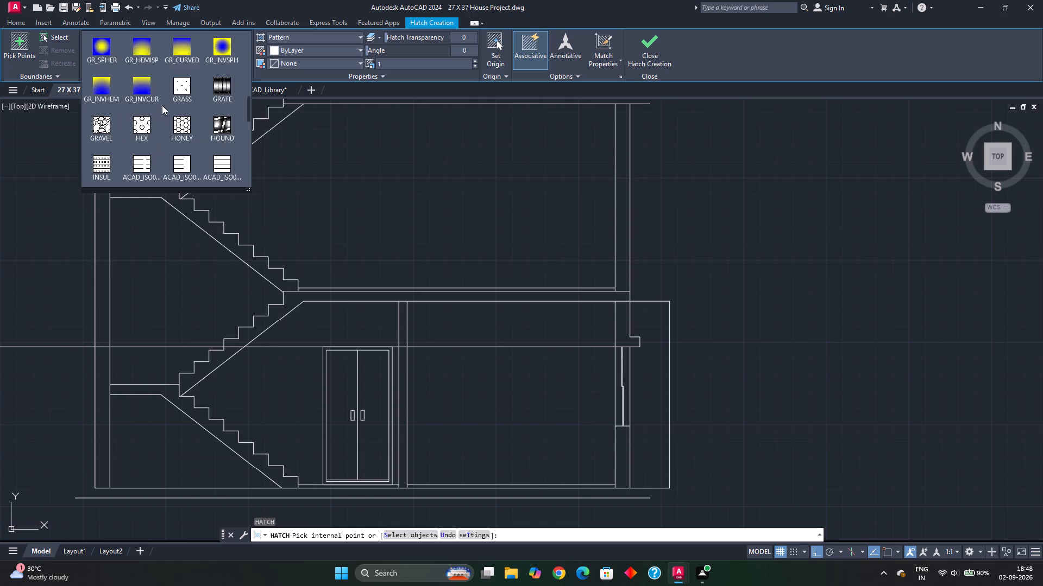
{"action": "scroll", "coordinate": [162, 105], "scroll_direction": "up", "scroll_amount": 4}
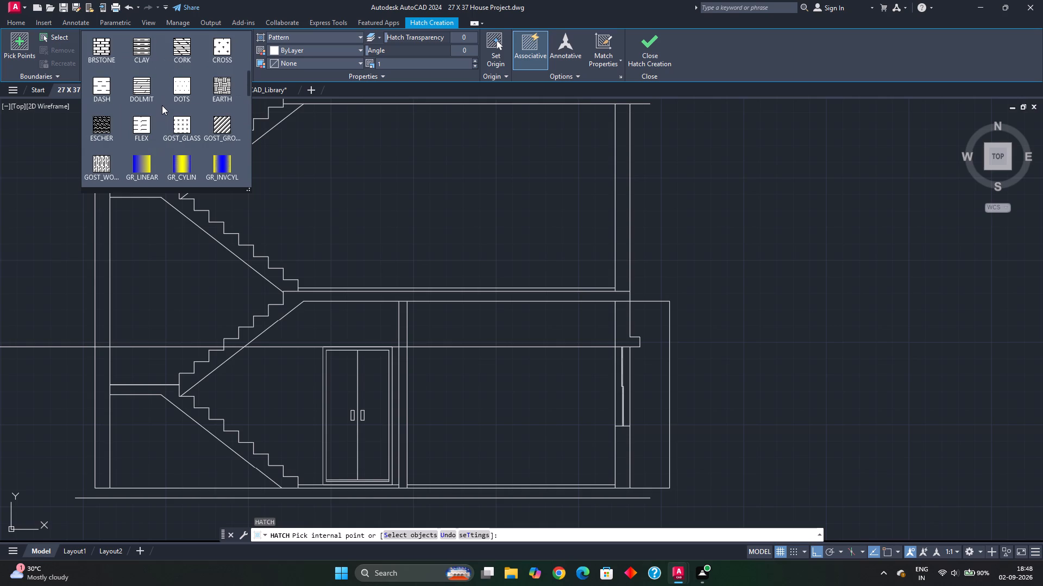
{"action": "scroll", "coordinate": [162, 105], "scroll_direction": "up", "scroll_amount": 2}
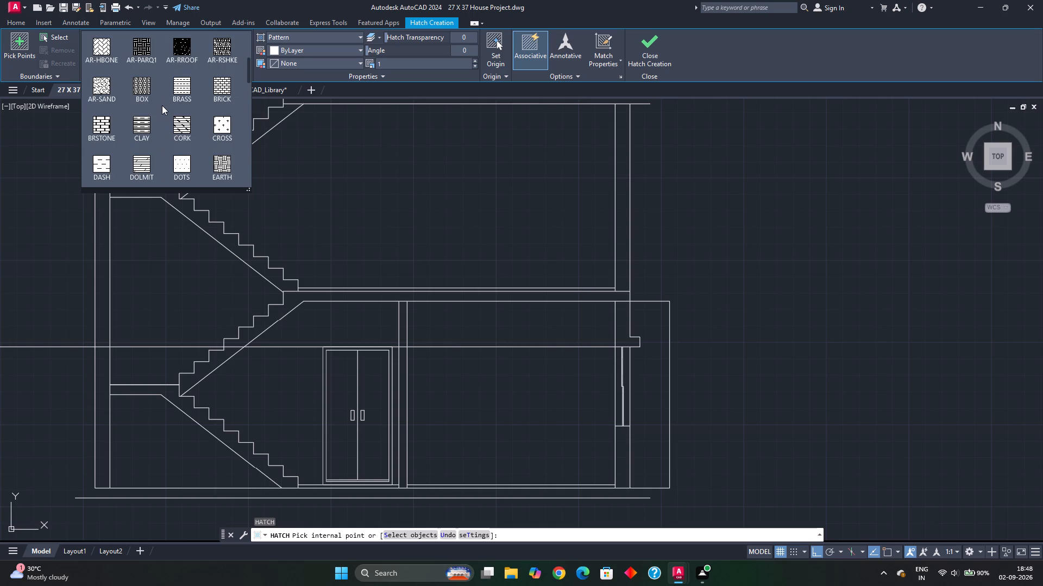
{"action": "scroll", "coordinate": [162, 105], "scroll_direction": "up", "scroll_amount": 5}
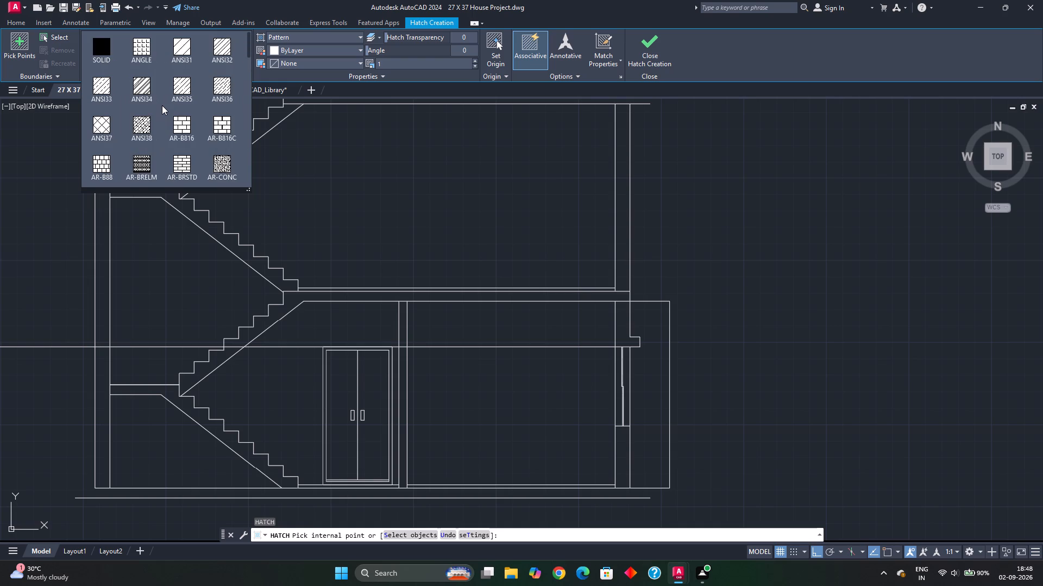
{"action": "scroll", "coordinate": [162, 105], "scroll_direction": "up", "scroll_amount": 4}
{"action": "scroll", "coordinate": [162, 105], "scroll_direction": "down", "scroll_amount": 1}
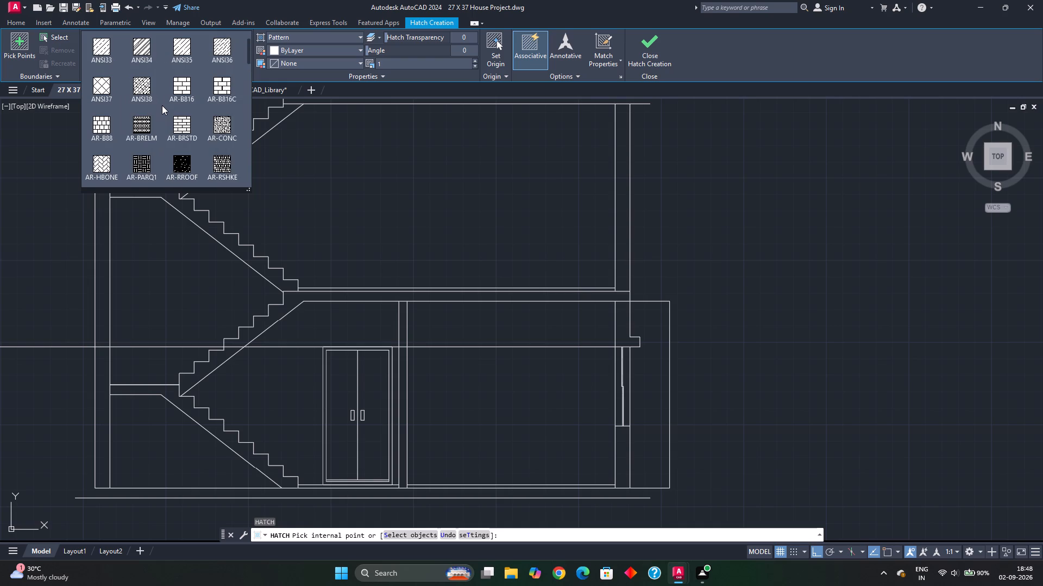
{"action": "scroll", "coordinate": [162, 105], "scroll_direction": "down", "scroll_amount": 1}
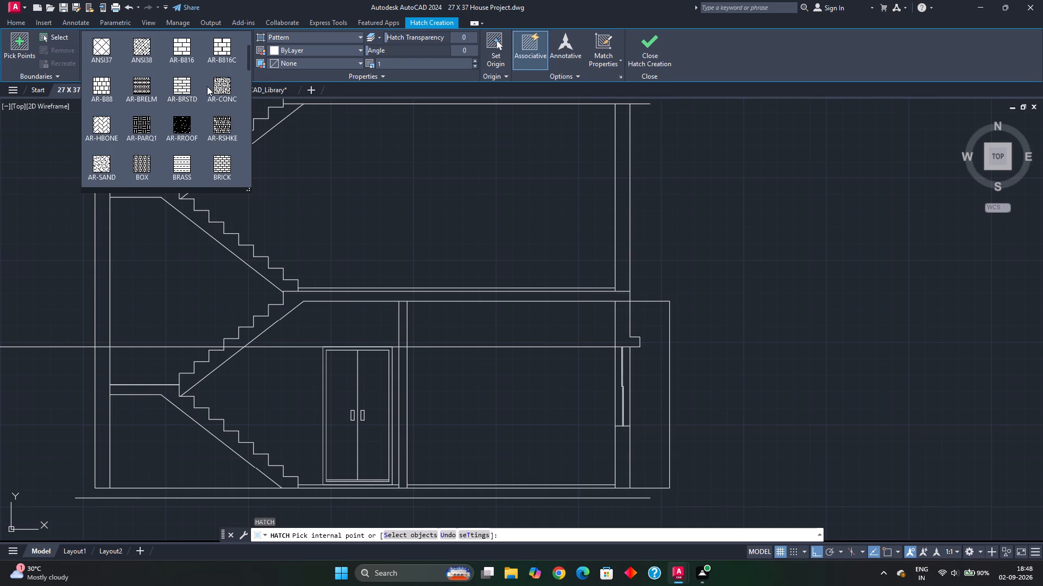
{"action": "left_click", "coordinate": [222, 85]}
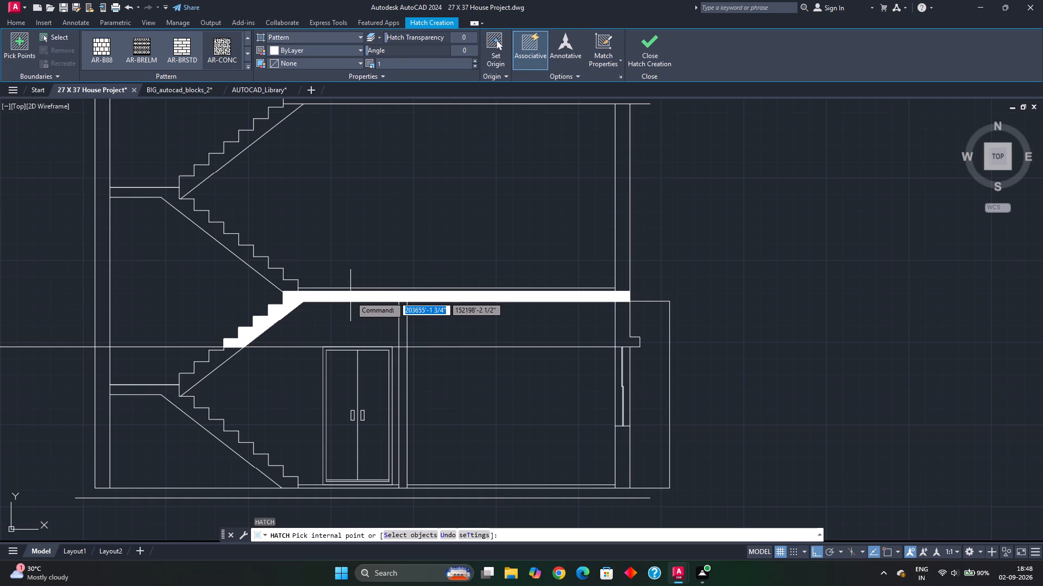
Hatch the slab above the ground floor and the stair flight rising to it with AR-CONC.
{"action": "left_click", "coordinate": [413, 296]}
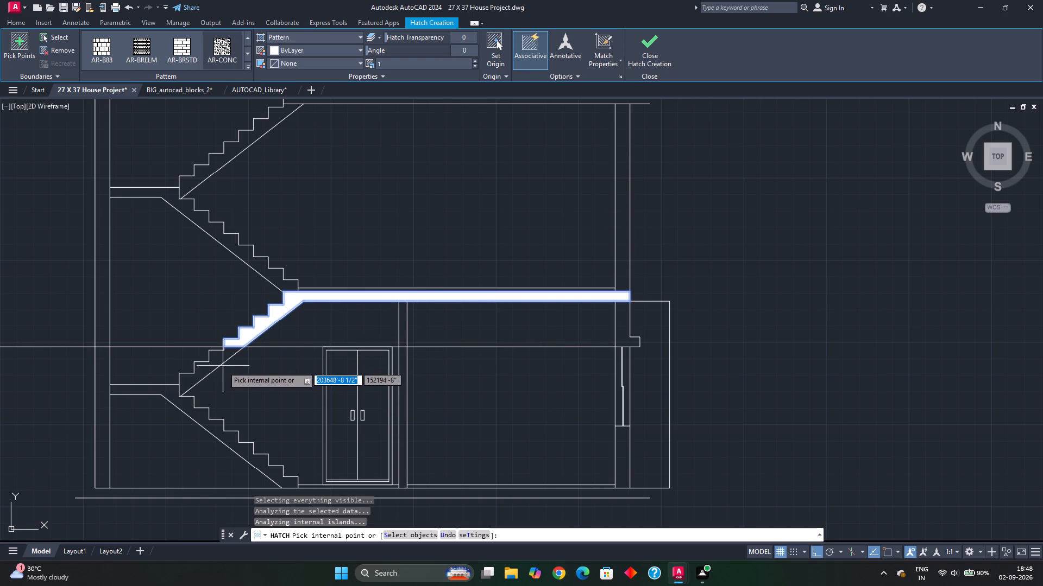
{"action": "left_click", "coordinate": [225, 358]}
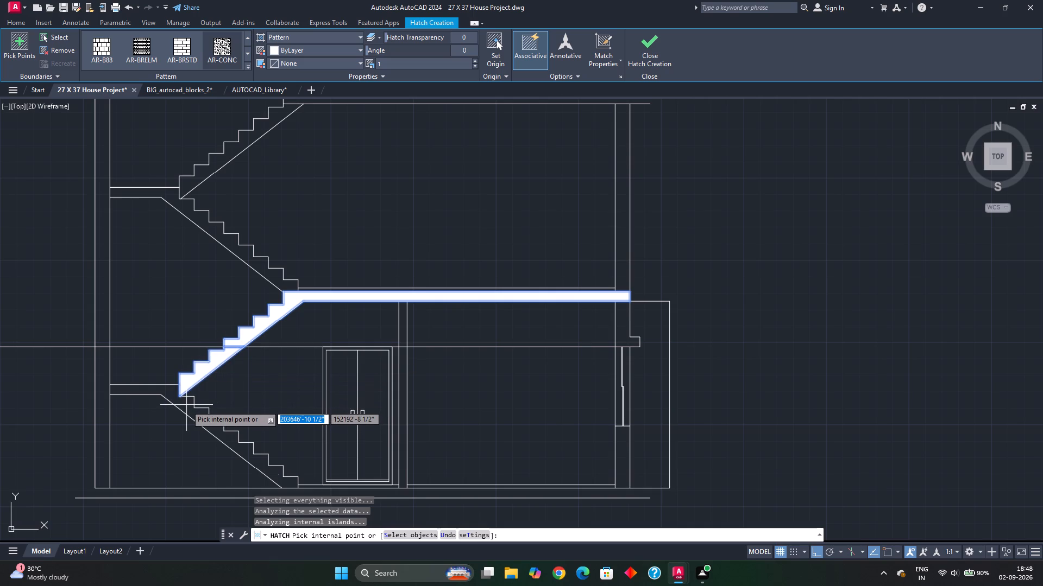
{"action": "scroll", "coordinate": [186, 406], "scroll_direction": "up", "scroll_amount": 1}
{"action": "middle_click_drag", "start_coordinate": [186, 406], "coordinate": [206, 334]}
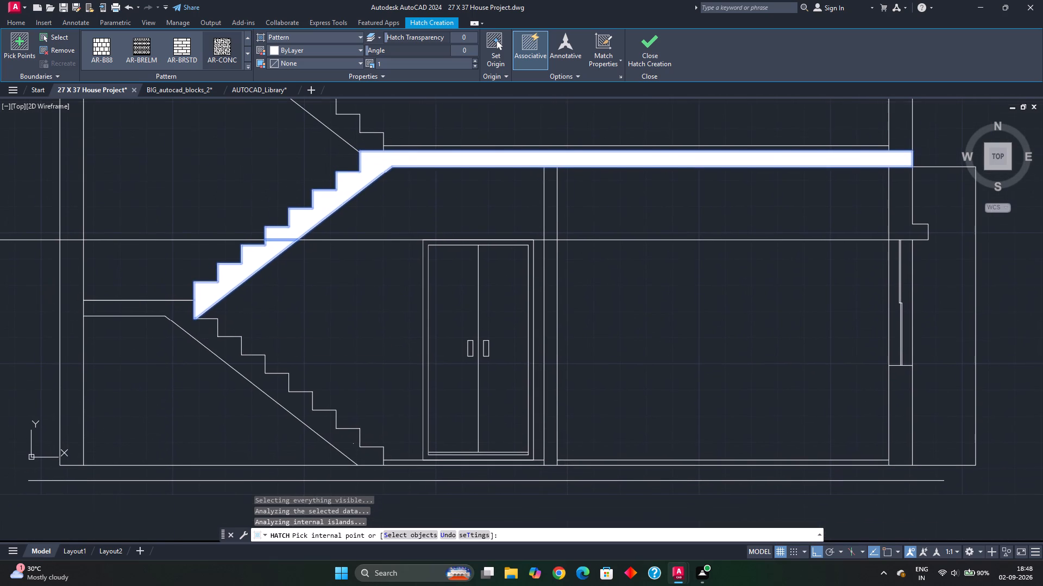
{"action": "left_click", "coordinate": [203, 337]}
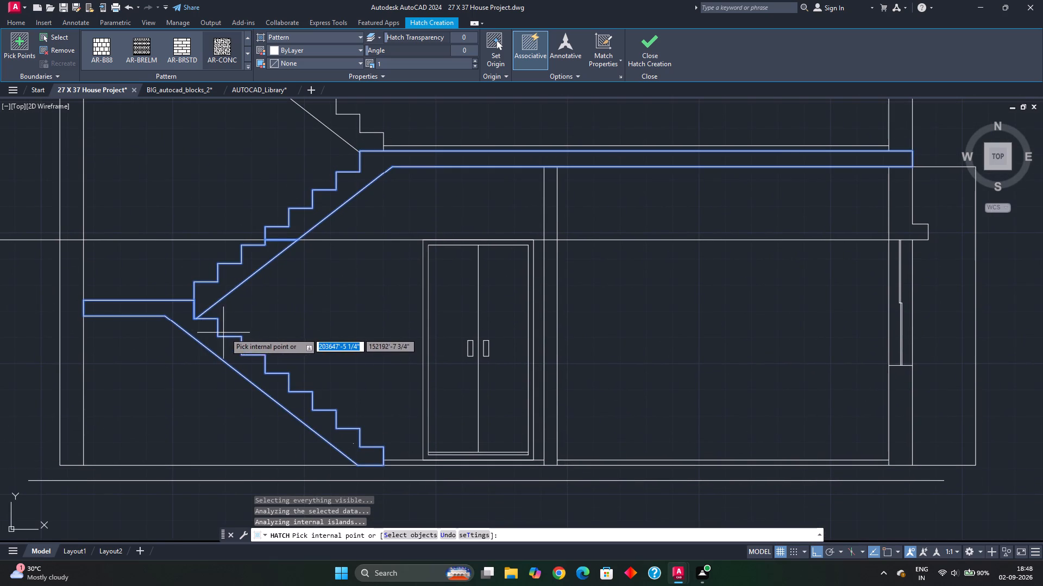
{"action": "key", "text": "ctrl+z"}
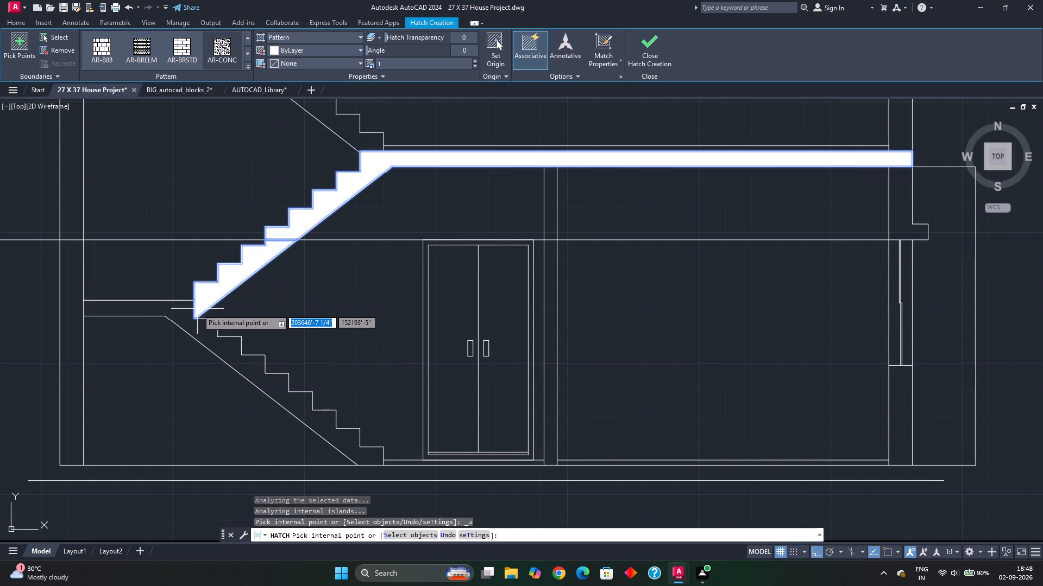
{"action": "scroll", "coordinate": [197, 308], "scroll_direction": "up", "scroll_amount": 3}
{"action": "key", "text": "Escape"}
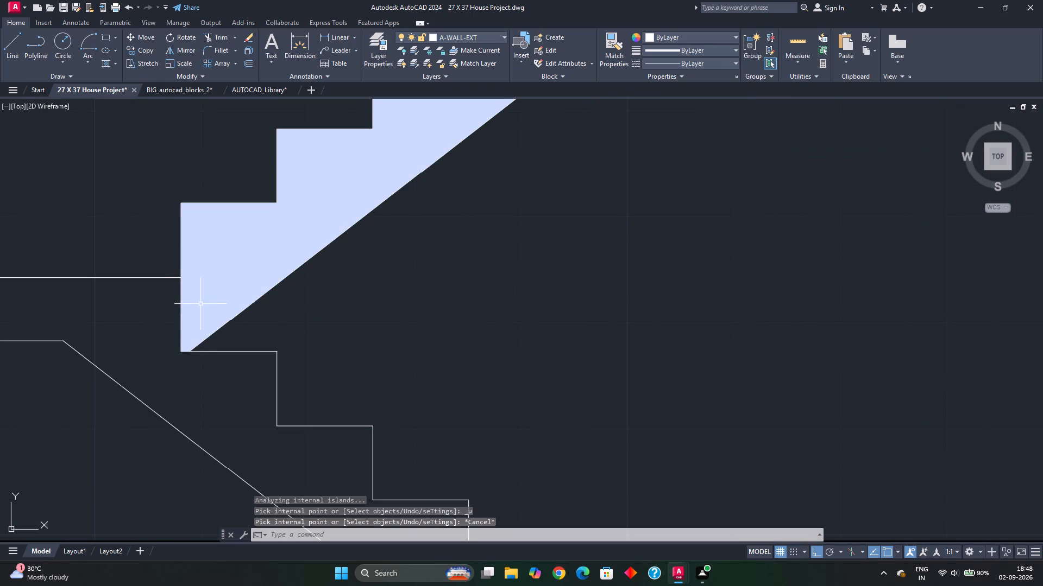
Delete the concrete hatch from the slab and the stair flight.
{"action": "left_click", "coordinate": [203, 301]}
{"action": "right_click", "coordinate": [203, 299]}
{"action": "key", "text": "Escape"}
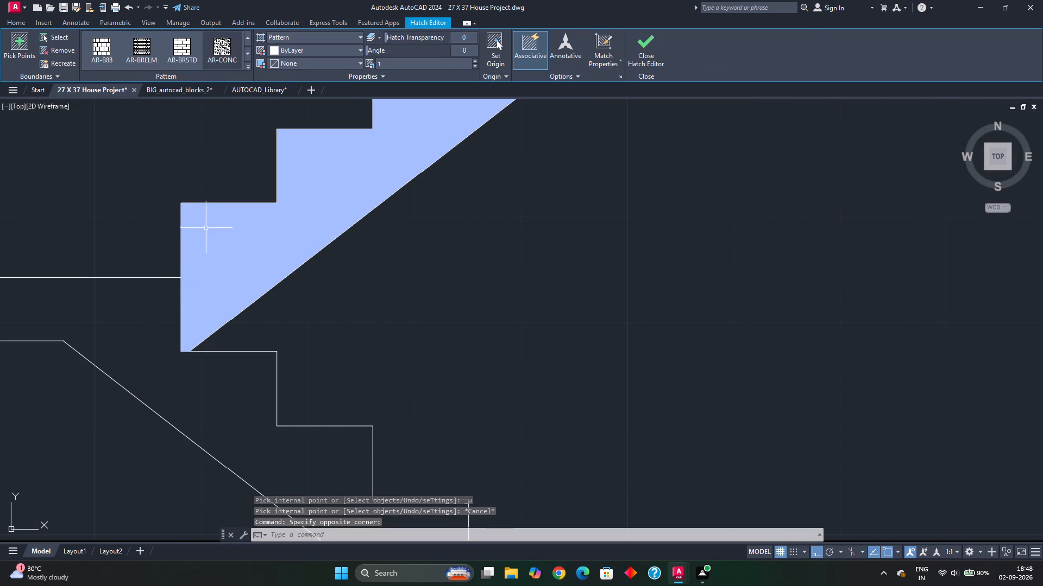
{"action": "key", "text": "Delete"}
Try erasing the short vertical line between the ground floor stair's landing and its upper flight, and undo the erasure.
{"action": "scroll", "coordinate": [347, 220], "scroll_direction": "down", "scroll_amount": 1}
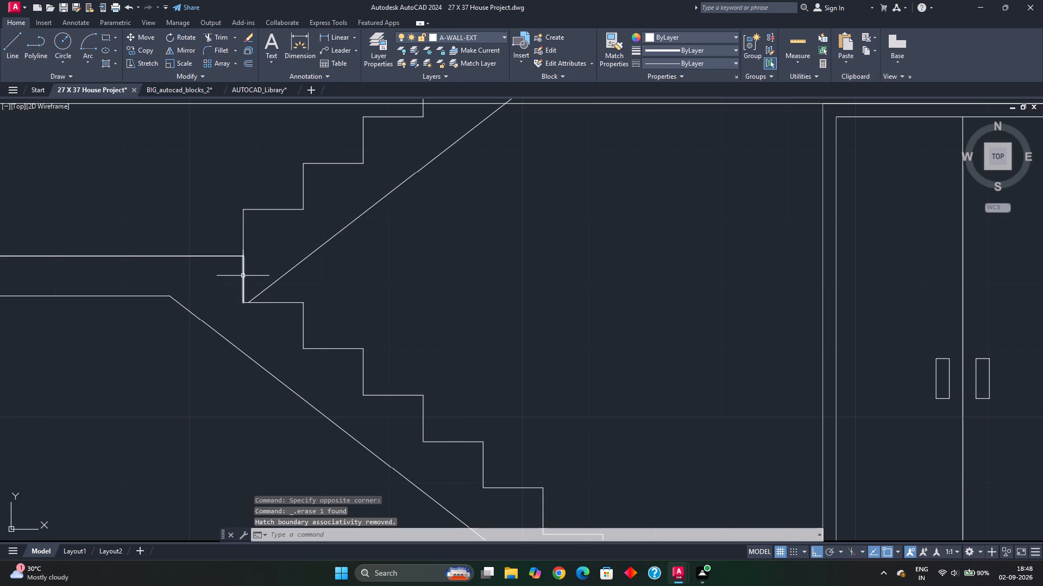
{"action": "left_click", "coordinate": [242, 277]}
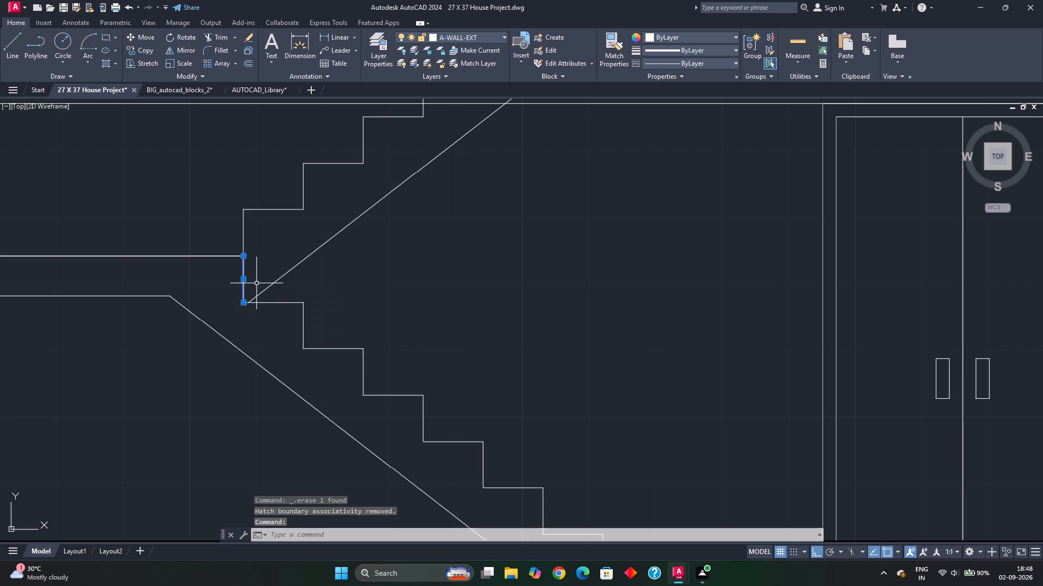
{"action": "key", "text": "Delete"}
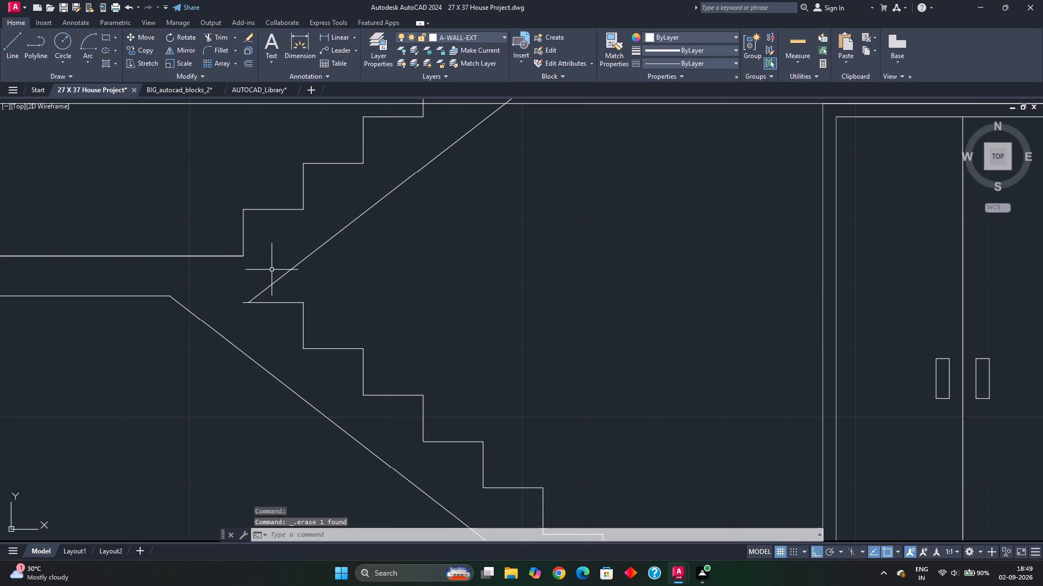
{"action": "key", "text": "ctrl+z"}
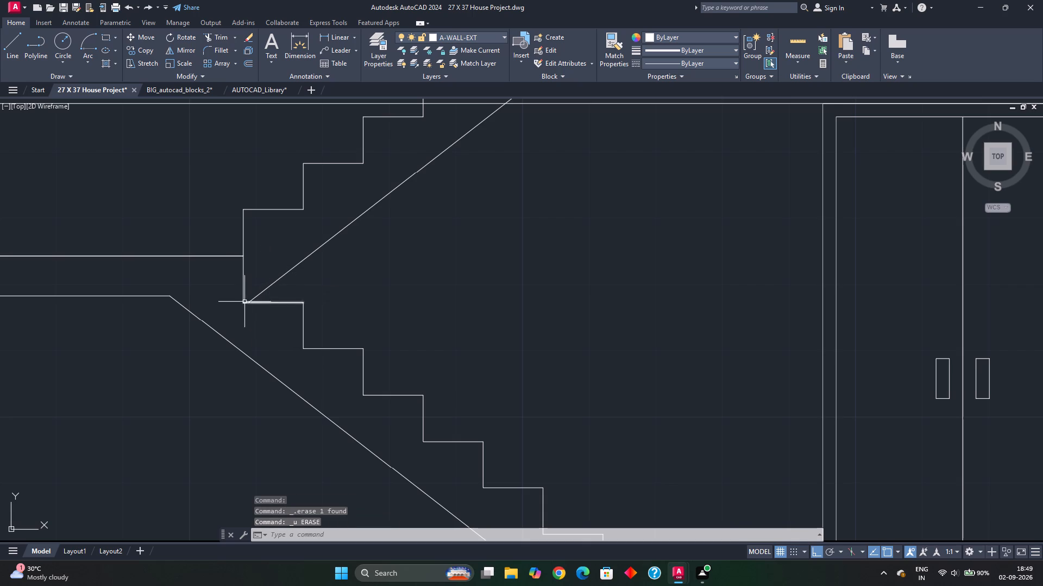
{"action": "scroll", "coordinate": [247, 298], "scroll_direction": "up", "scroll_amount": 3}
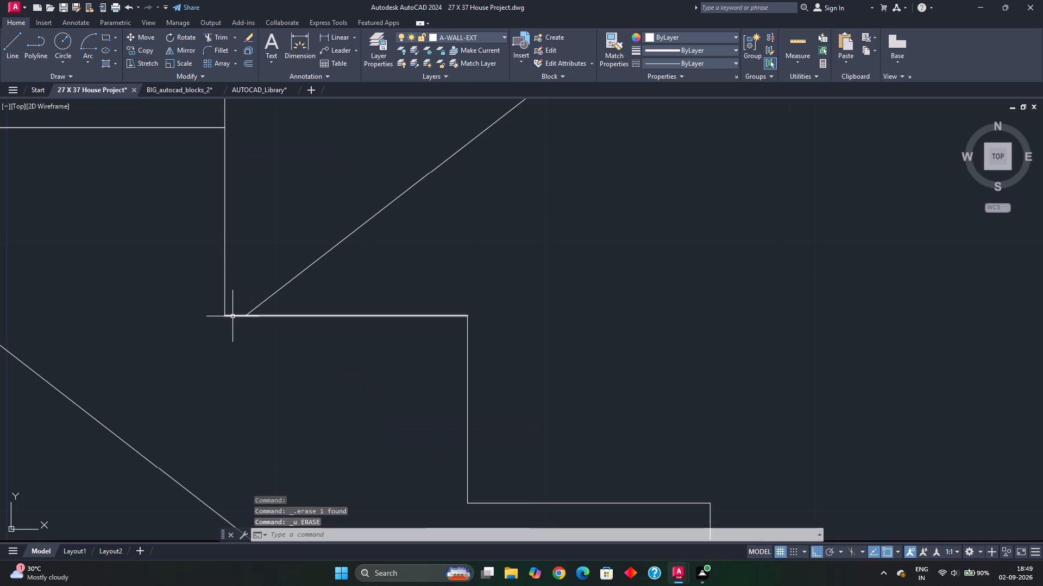
Pick the ground floor's two stair flights, the landing and the slab above as AR-CONC hatch areas.
{"action": "scroll", "coordinate": [224, 309], "scroll_direction": "down", "scroll_amount": 3}
{"action": "scroll", "coordinate": [297, 304], "scroll_direction": "down", "scroll_amount": 3}
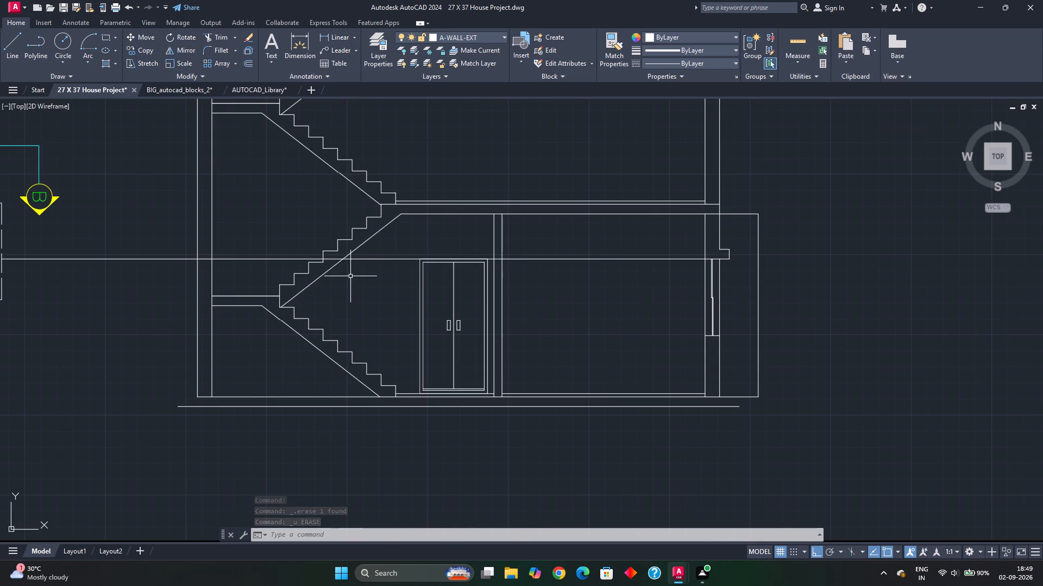
{"action": "type", "text": "H"}
{"action": "key", "text": "space"}
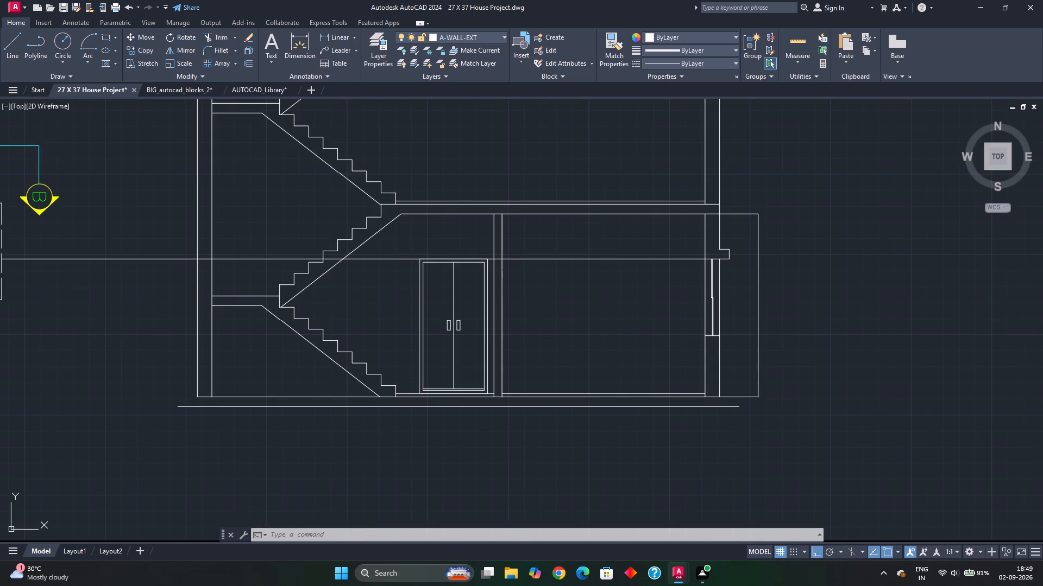
{"action": "scroll", "coordinate": [322, 354], "scroll_direction": "up", "scroll_amount": 2}
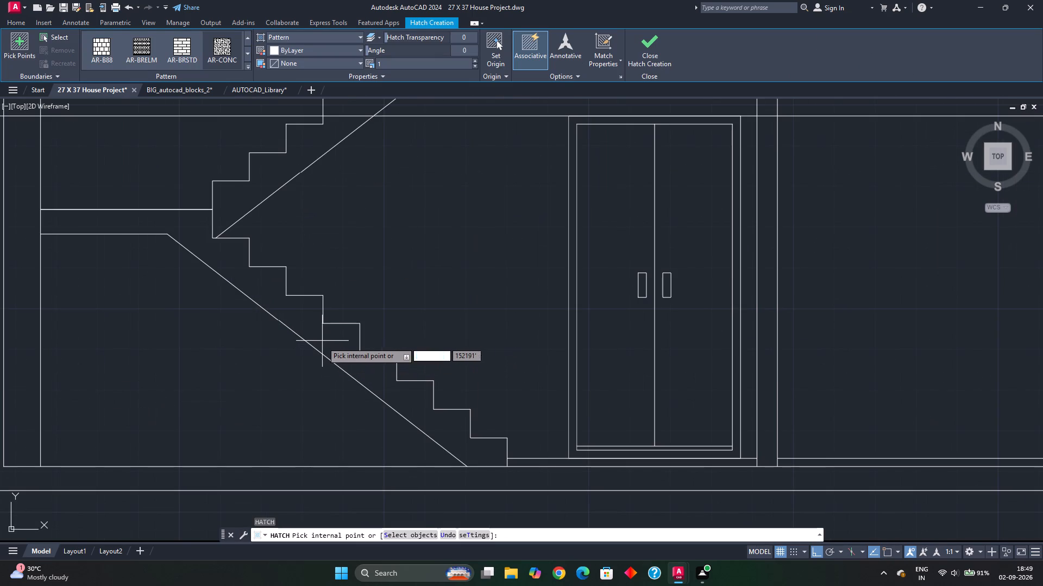
{"action": "left_click", "coordinate": [325, 340]}
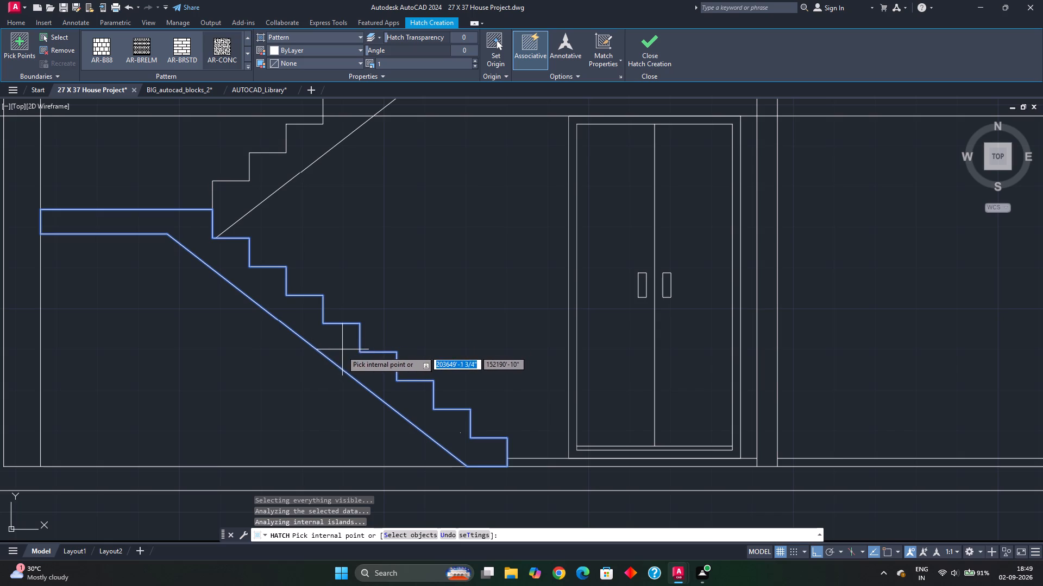
{"action": "left_click", "coordinate": [233, 212]}
{"action": "scroll", "coordinate": [289, 225], "scroll_direction": "down", "scroll_amount": 2}
{"action": "middle_click_drag", "start_coordinate": [315, 249], "coordinate": [298, 310]}
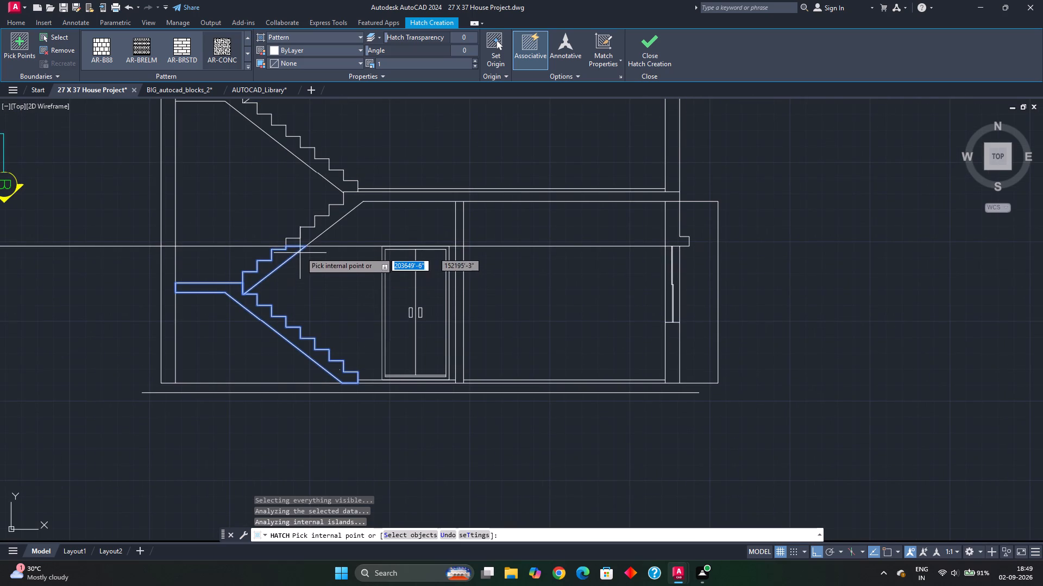
{"action": "left_click", "coordinate": [308, 237]}
{"action": "middle_click_drag", "start_coordinate": [356, 235], "coordinate": [351, 246]}
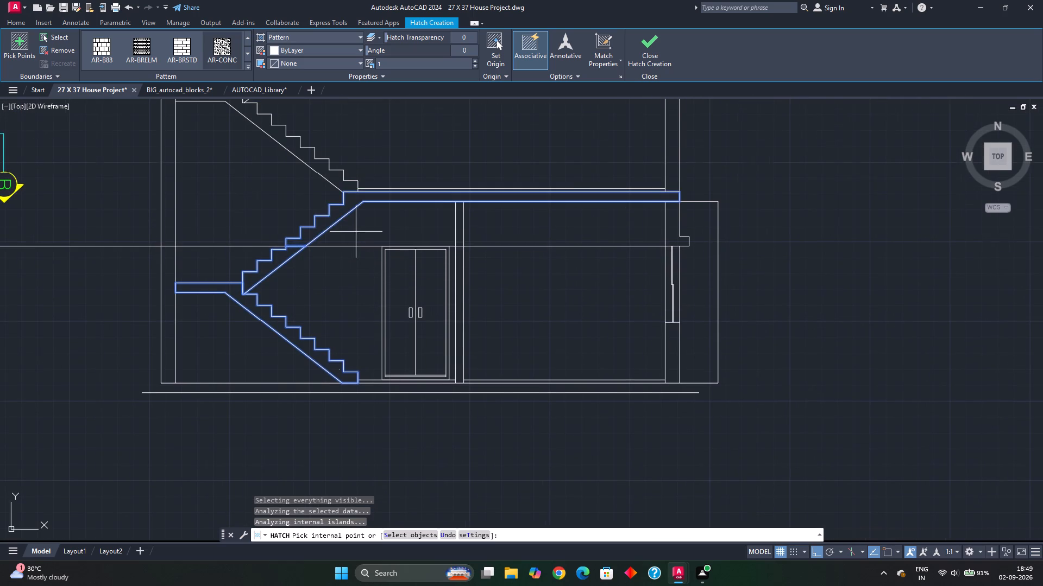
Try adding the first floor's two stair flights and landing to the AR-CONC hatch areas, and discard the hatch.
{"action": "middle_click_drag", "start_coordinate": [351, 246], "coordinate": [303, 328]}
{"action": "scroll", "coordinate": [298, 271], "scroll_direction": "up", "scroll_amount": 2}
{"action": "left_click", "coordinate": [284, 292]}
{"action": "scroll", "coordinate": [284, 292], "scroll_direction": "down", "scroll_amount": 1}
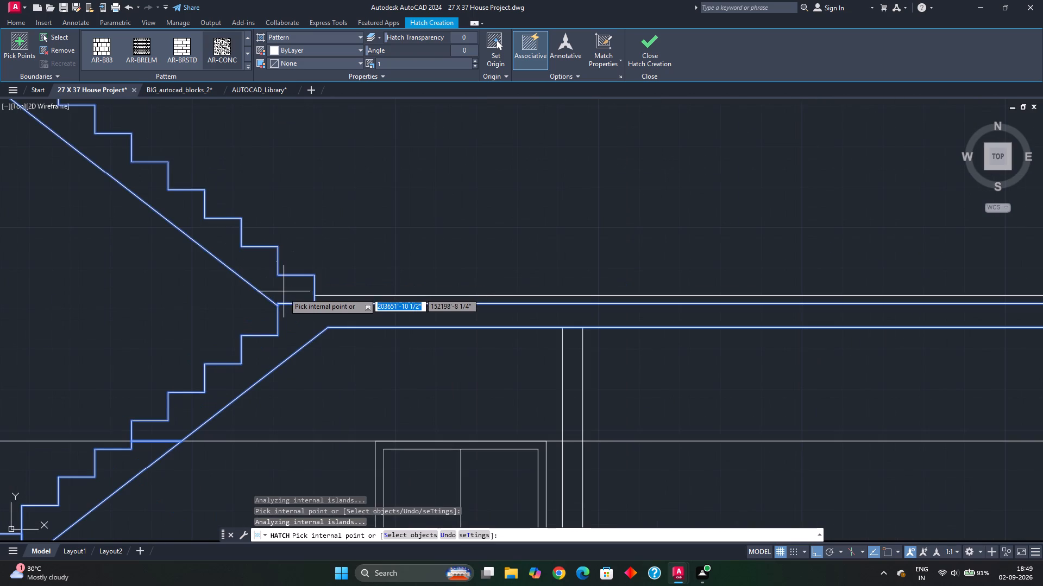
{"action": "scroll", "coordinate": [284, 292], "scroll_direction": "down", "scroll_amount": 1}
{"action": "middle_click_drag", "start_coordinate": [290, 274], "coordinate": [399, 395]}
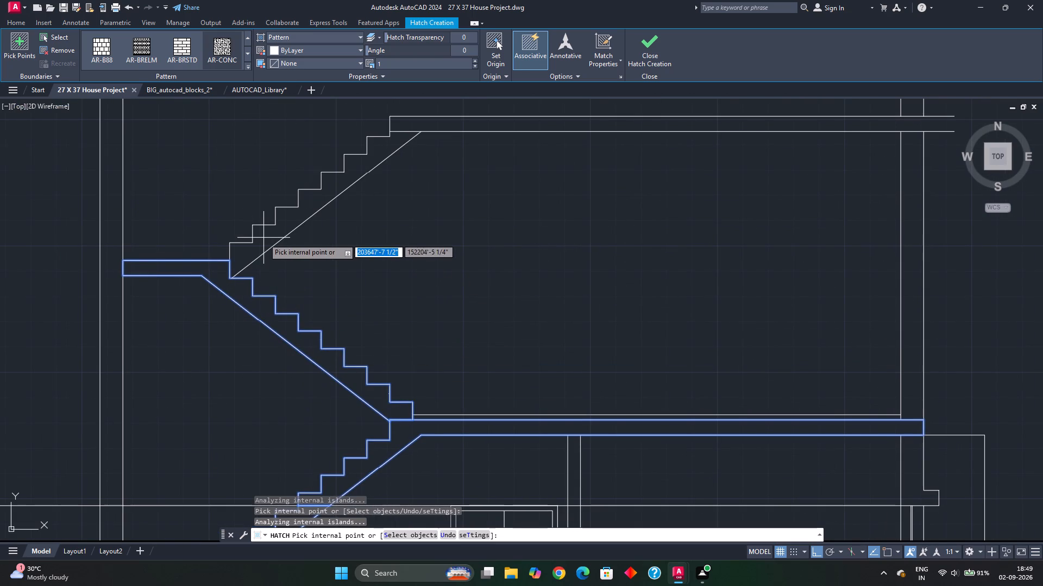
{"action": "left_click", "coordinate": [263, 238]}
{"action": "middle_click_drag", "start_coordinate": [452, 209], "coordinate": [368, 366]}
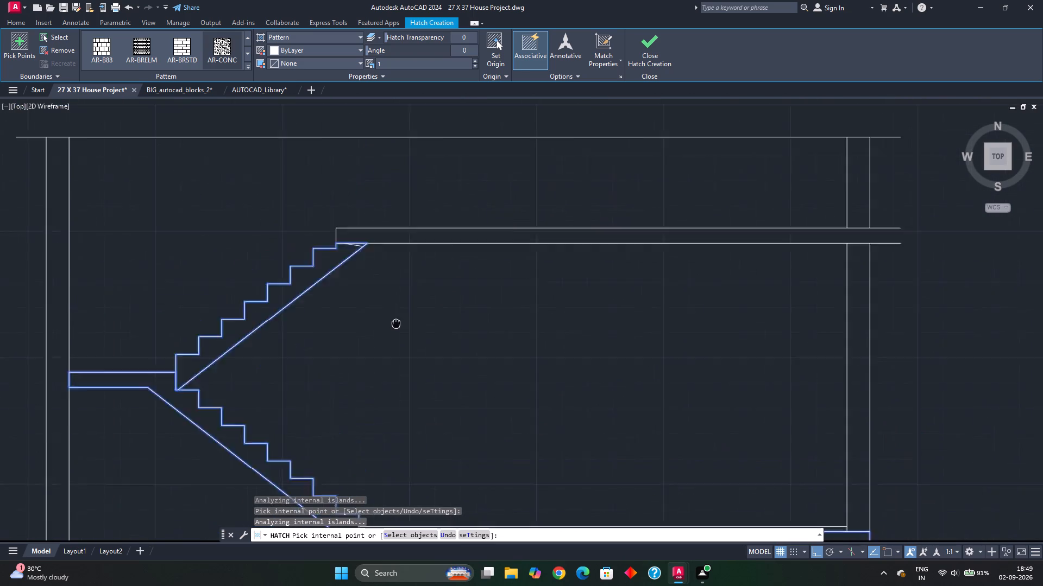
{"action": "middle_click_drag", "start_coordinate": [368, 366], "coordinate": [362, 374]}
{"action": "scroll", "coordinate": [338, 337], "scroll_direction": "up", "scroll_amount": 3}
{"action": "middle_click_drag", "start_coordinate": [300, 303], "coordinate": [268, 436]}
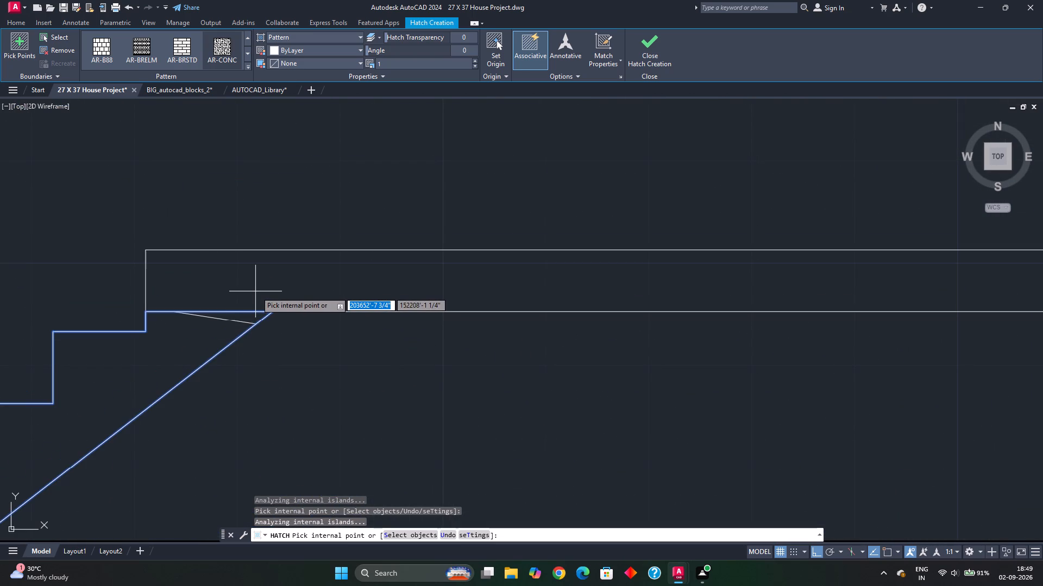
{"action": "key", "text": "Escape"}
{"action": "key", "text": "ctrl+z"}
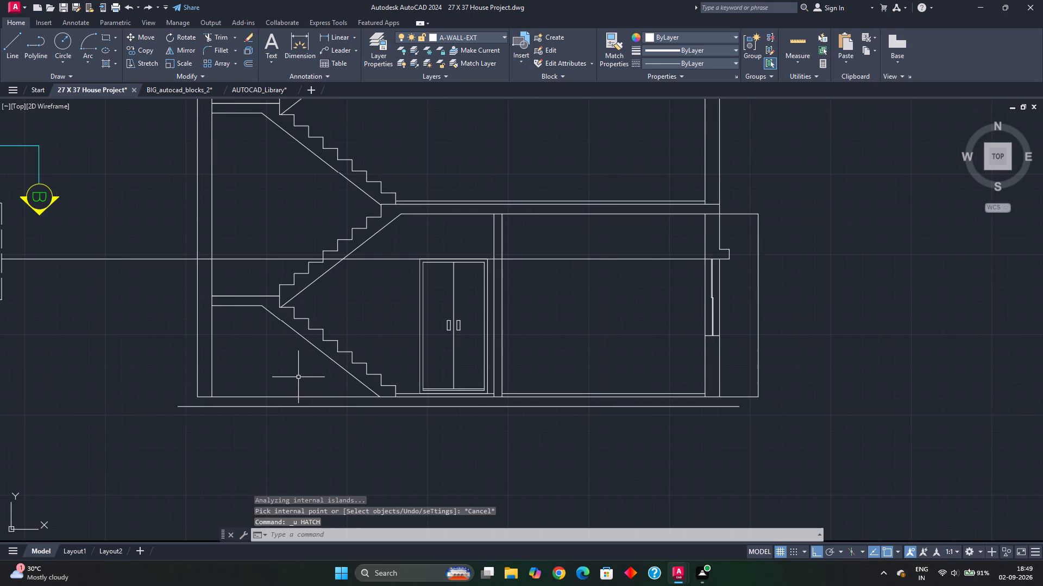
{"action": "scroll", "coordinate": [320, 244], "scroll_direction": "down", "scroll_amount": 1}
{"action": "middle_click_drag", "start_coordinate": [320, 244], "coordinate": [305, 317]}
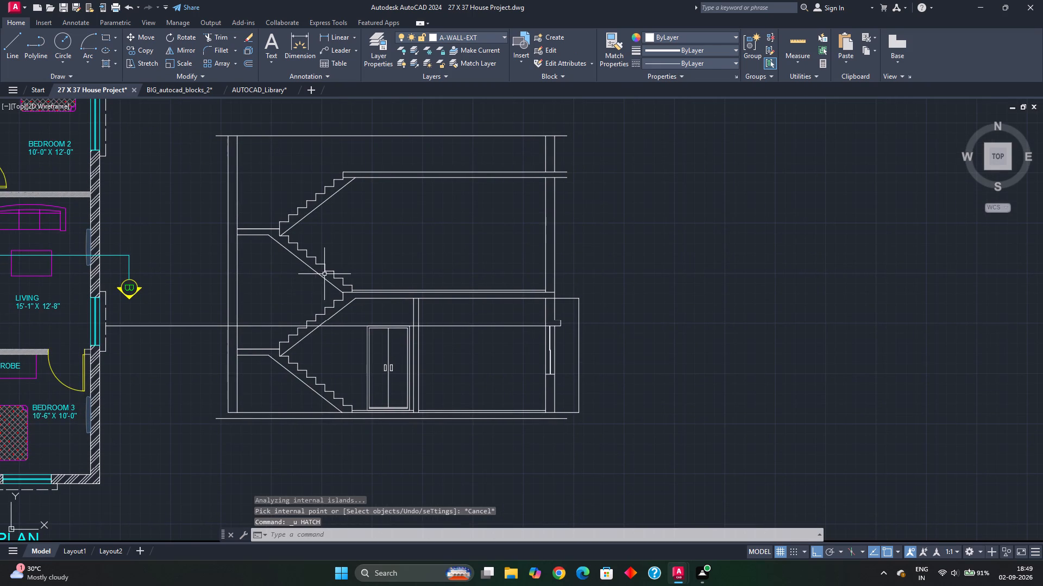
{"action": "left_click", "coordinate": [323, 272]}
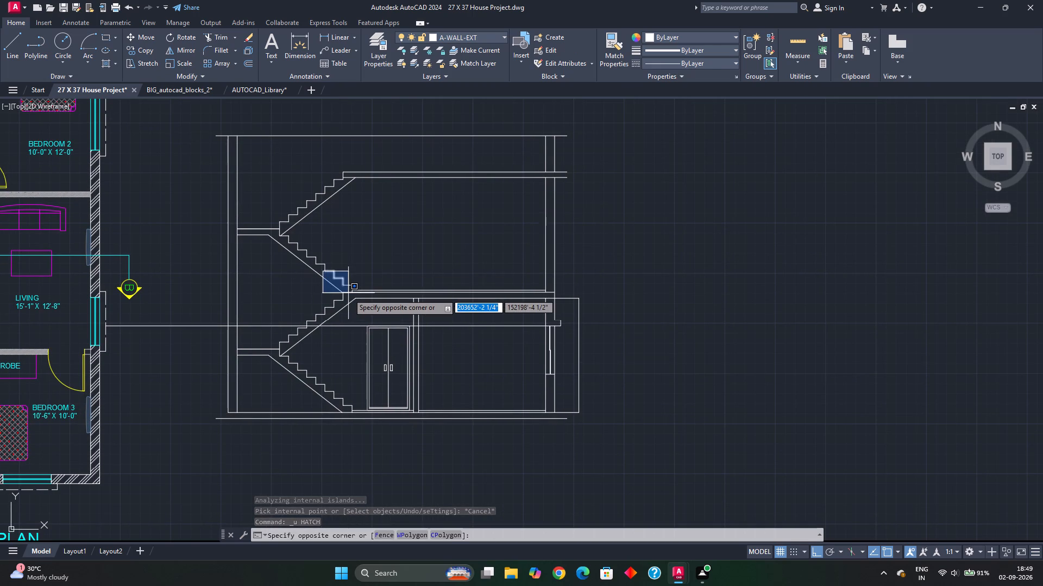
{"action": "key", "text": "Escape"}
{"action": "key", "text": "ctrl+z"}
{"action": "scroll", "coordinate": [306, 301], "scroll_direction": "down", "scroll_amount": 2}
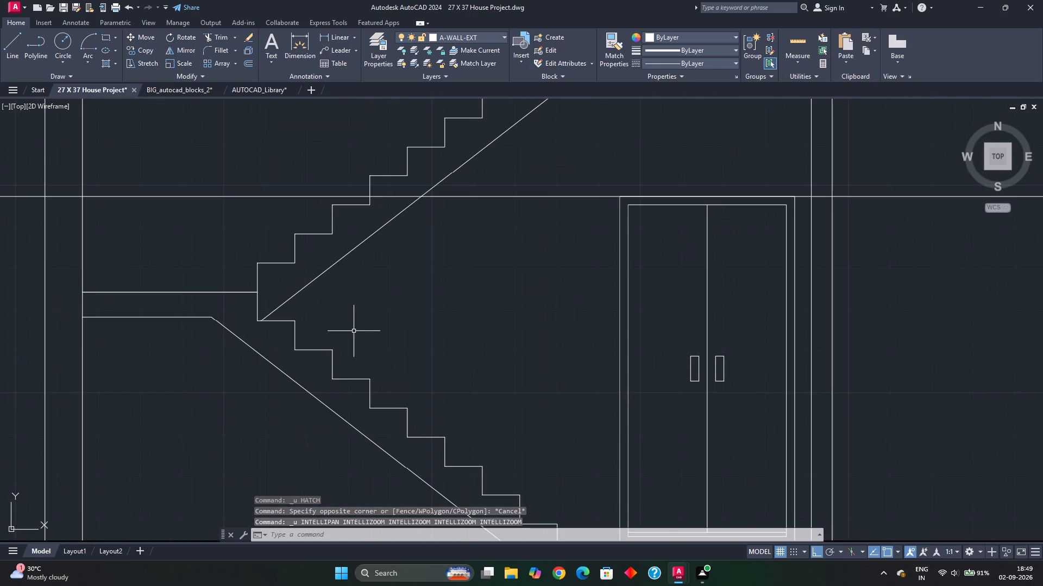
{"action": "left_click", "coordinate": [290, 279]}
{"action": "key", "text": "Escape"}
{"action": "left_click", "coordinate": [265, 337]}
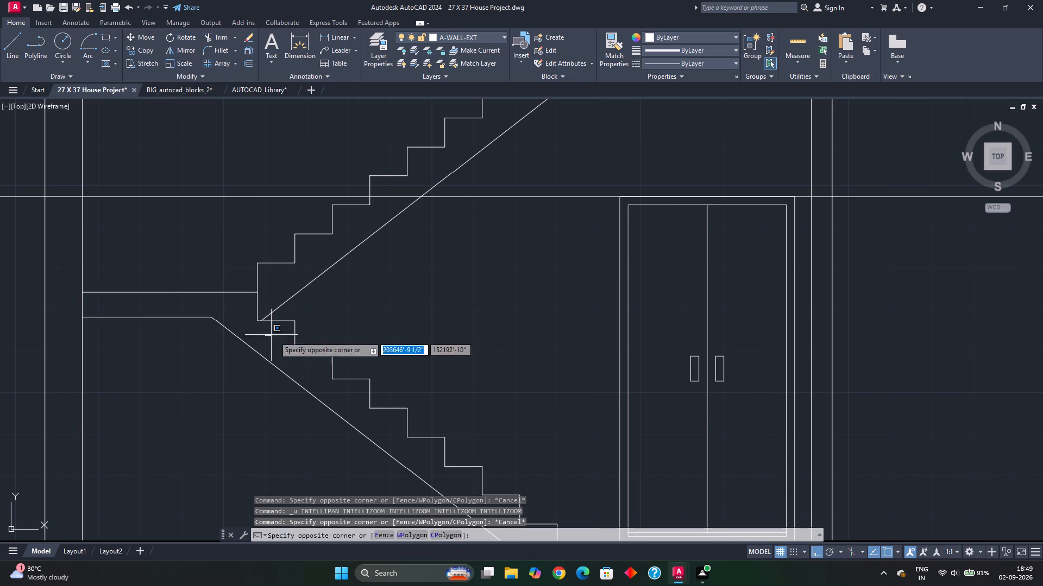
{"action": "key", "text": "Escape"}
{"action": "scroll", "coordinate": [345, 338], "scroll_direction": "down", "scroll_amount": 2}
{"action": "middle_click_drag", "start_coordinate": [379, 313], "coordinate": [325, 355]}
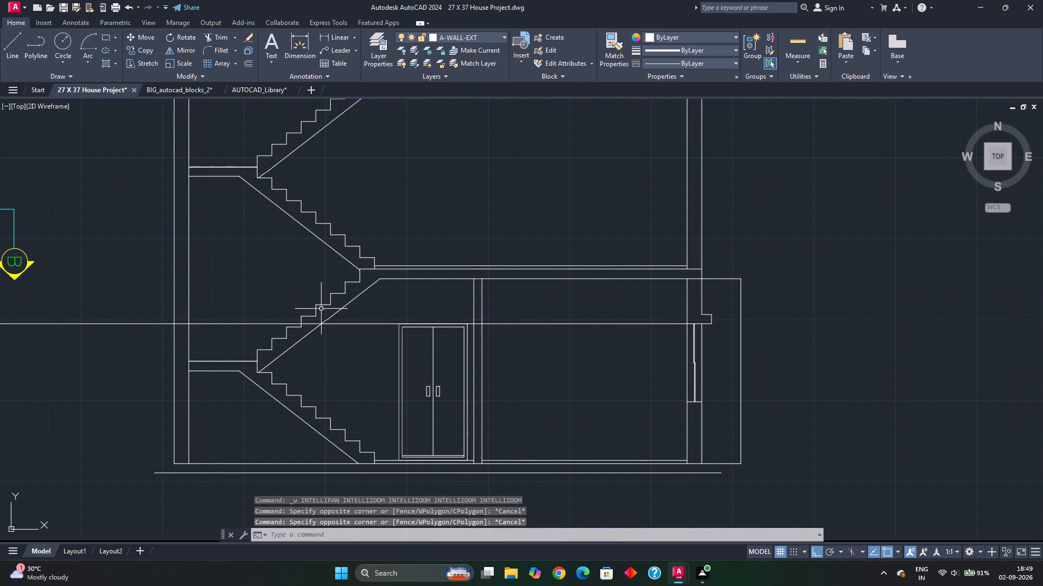
Set up a hatch with the AR-CONC pattern and a transparency of 6.
{"action": "type", "text": "H"}
{"action": "key", "text": "space"}
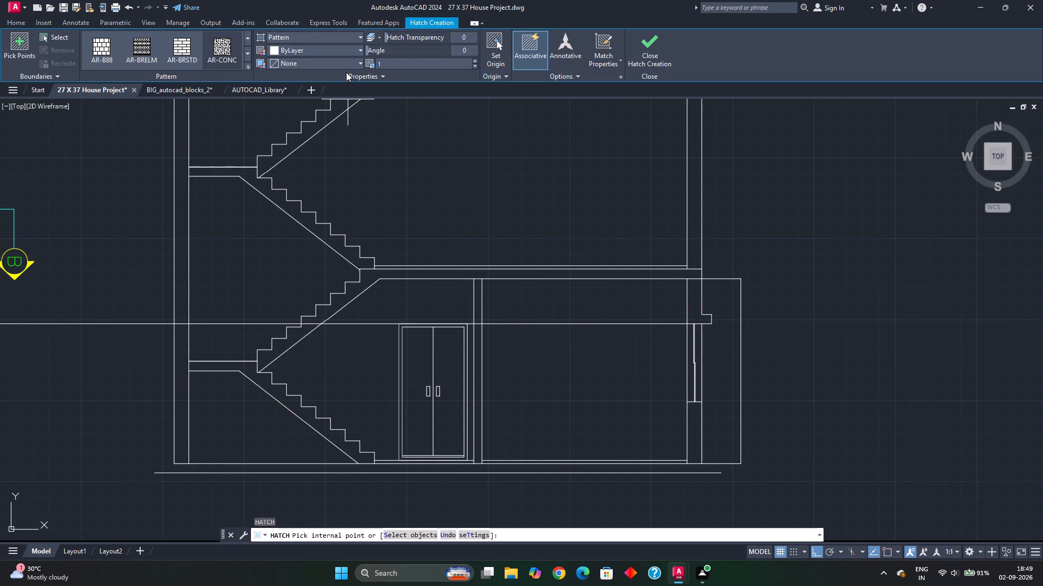
{"action": "left_click", "coordinate": [225, 49]}
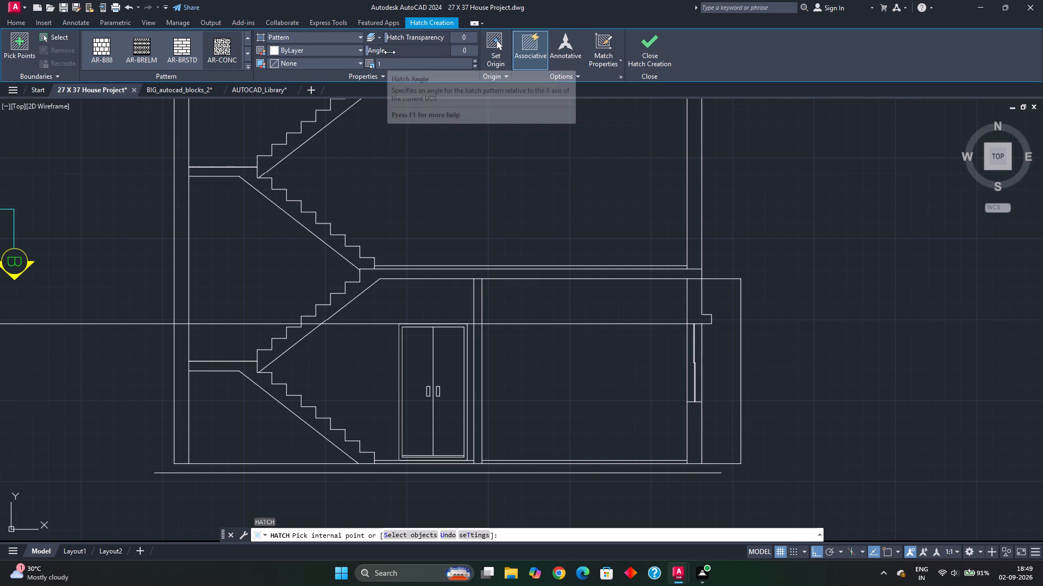
{"action": "left_click_drag", "start_coordinate": [388, 37], "coordinate": [397, 40]}
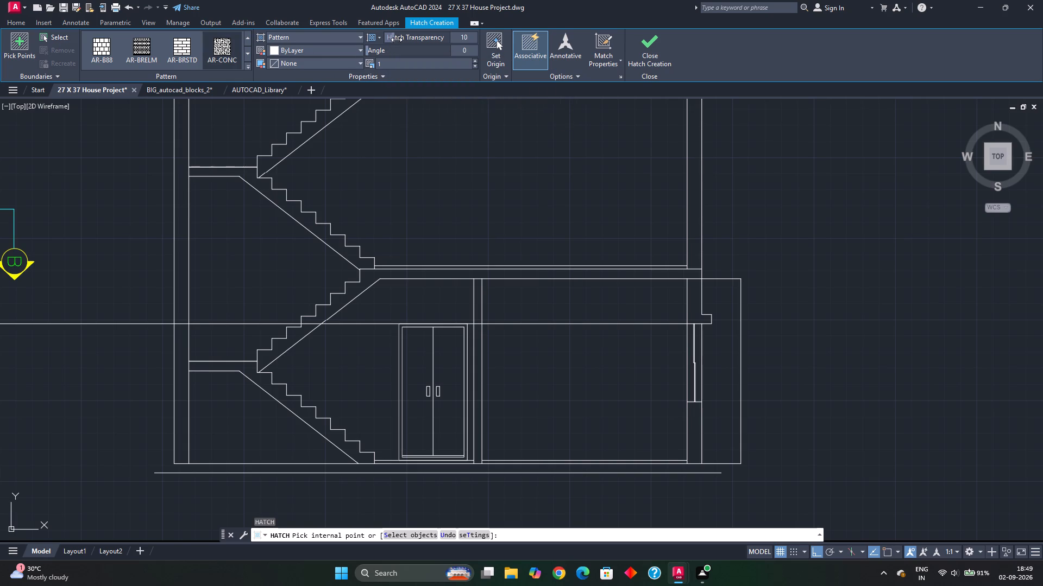
{"action": "left_click_drag", "start_coordinate": [397, 40], "coordinate": [394, 40]}
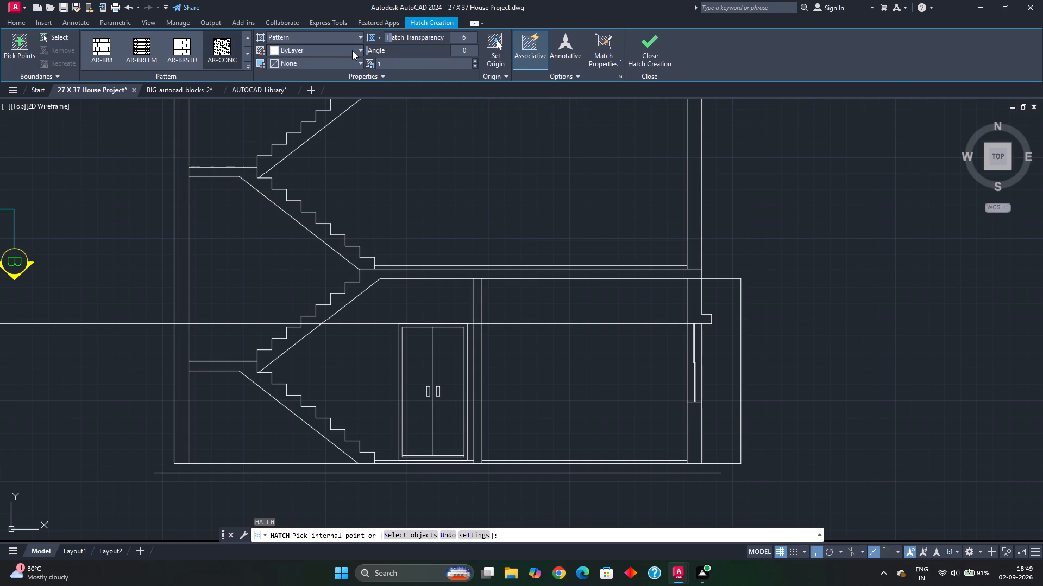
{"action": "left_click", "coordinate": [353, 50]}
{"action": "left_click", "coordinate": [353, 49]}
{"action": "left_click", "coordinate": [345, 64]}
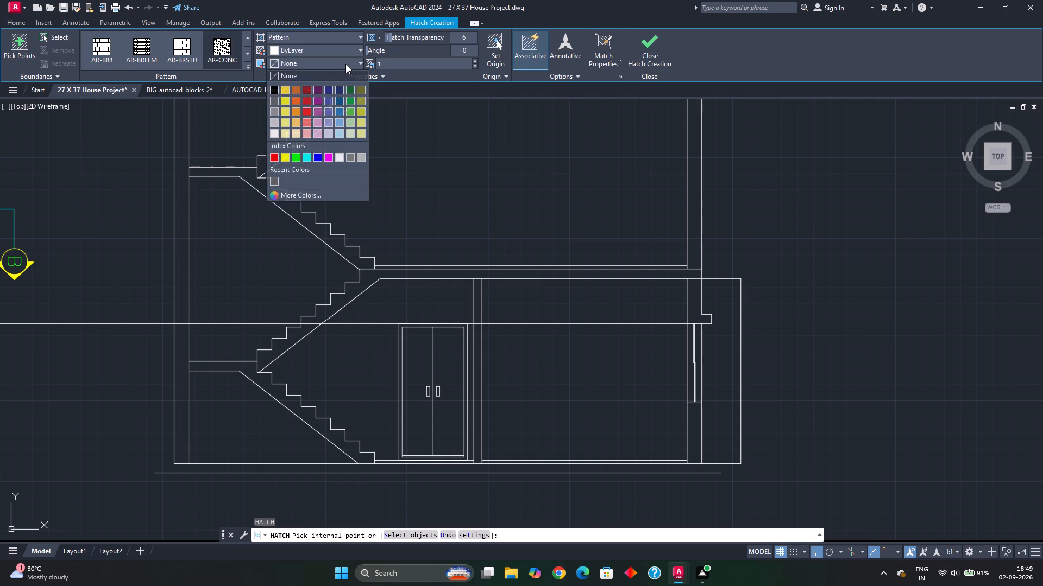
{"action": "left_click", "coordinate": [345, 64]}
{"action": "left_click", "coordinate": [315, 39]}
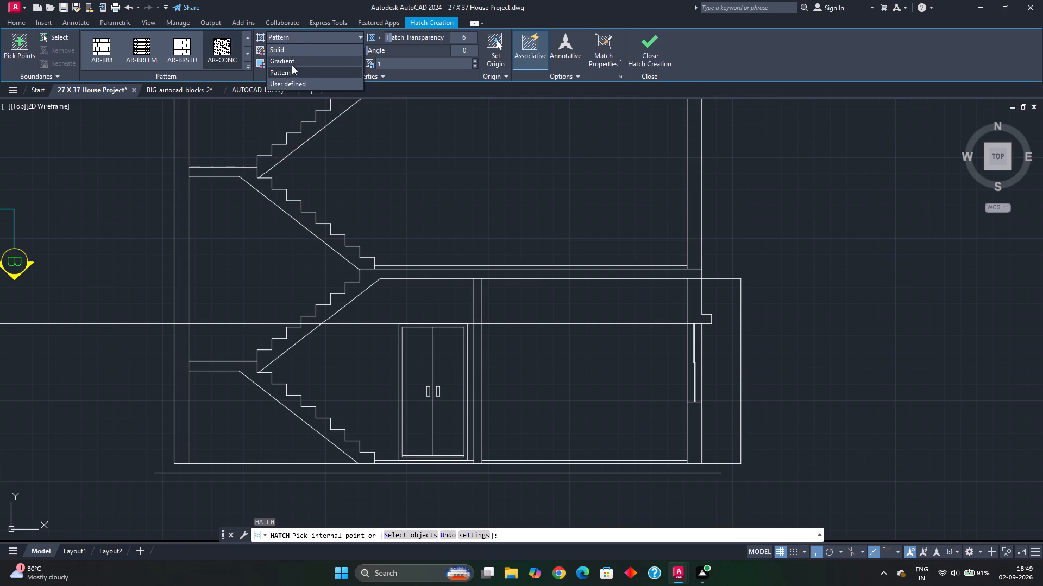
{"action": "left_click", "coordinate": [314, 36]}
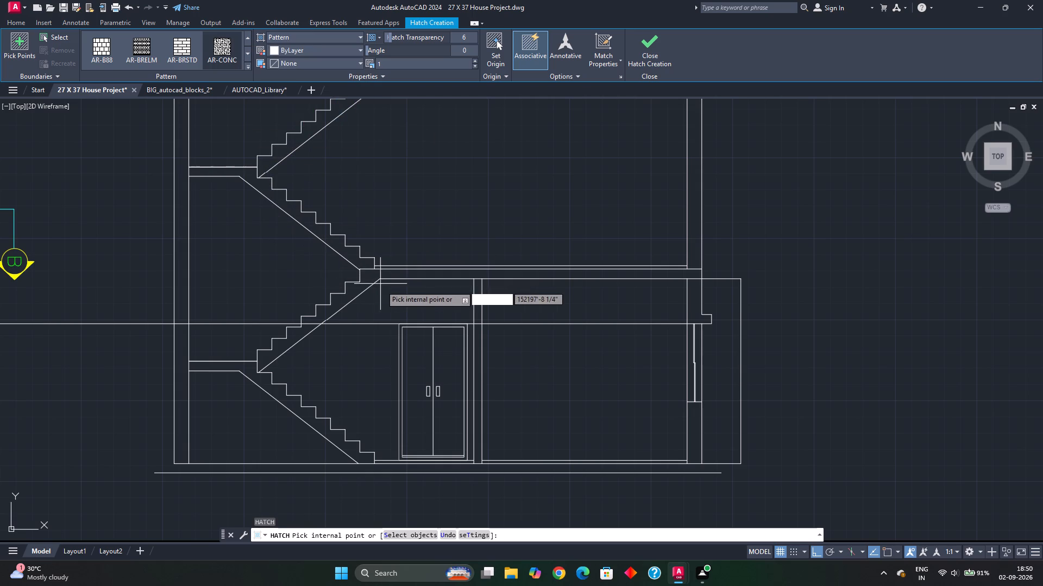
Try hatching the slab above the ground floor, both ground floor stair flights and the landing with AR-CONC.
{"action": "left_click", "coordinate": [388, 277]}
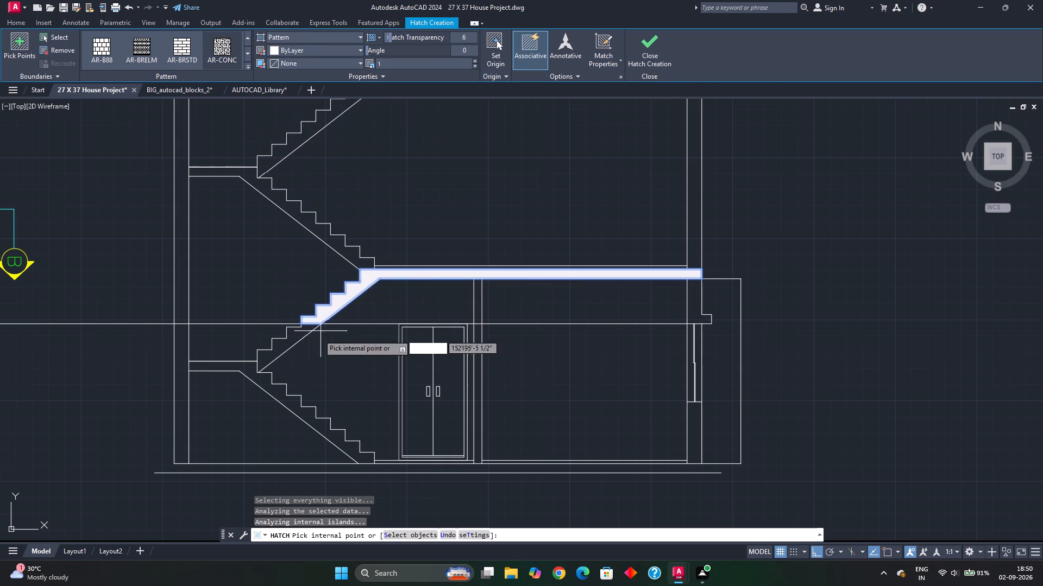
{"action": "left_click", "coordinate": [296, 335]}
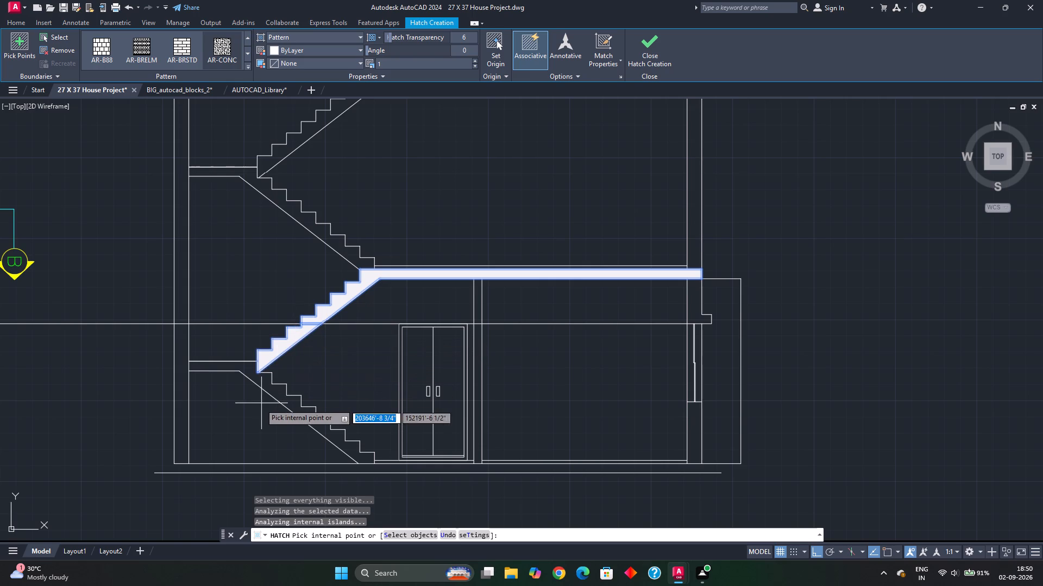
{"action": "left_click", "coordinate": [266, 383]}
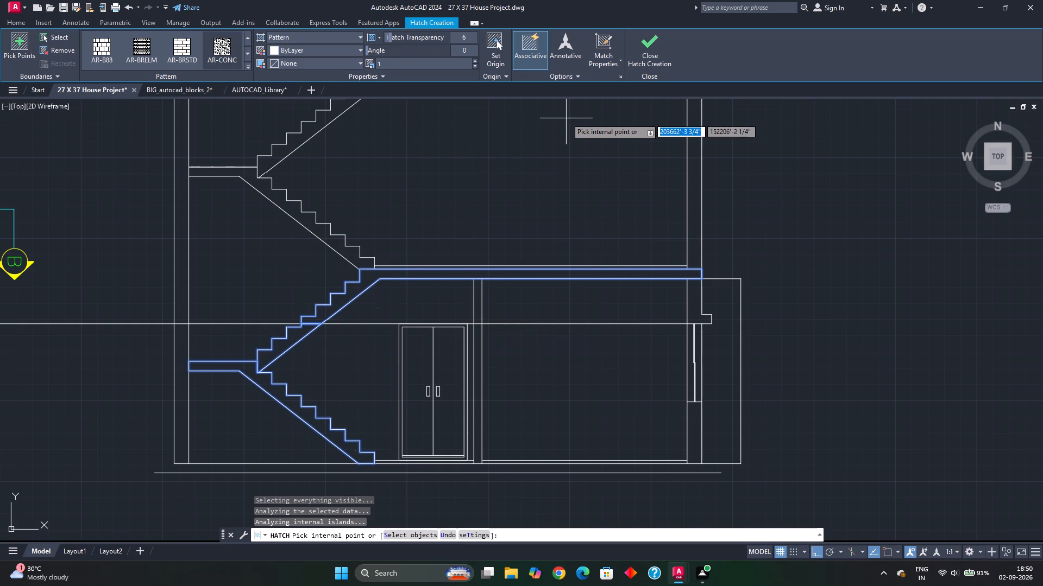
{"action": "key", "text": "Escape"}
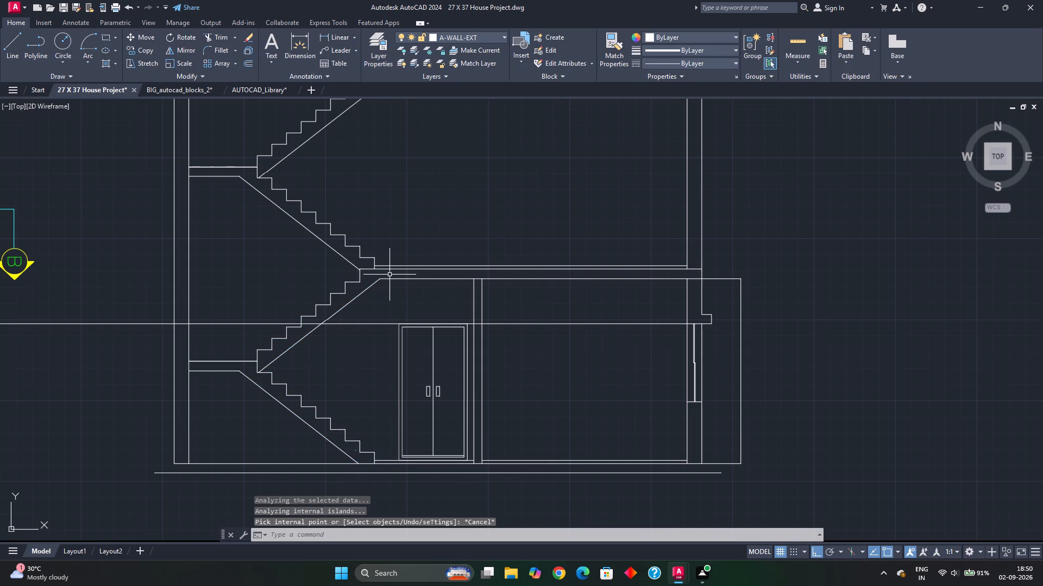
Trim the horizontal projection line where it crosses the ground floor's upper stair flight.
{"action": "scroll", "coordinate": [410, 288], "scroll_direction": "down", "scroll_amount": 2}
{"action": "middle_click_drag", "start_coordinate": [410, 288], "coordinate": [409, 322]}
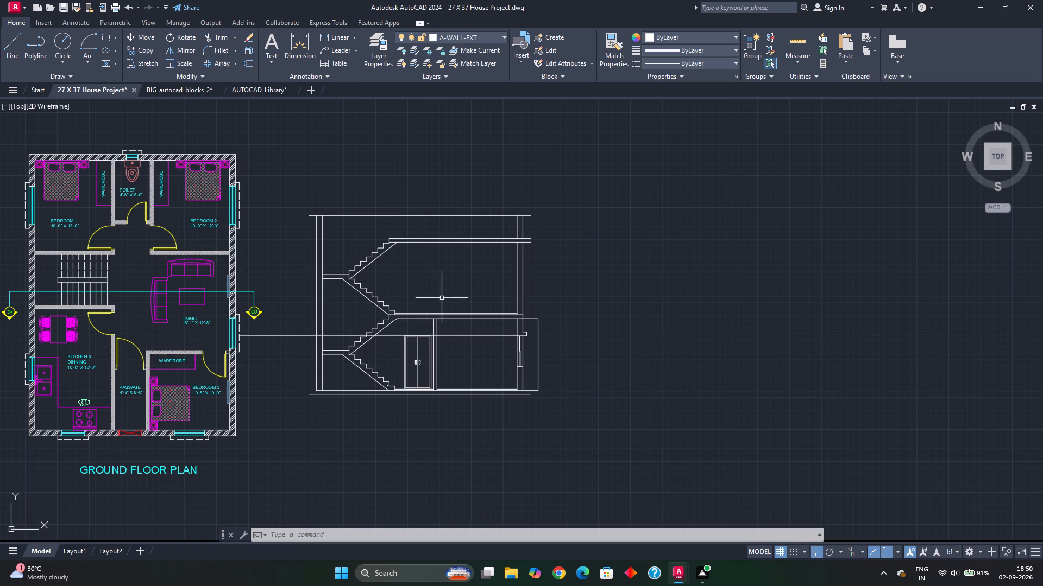
{"action": "scroll", "coordinate": [385, 336], "scroll_direction": "up", "scroll_amount": 1}
{"action": "scroll", "coordinate": [357, 381], "scroll_direction": "up", "scroll_amount": 2}
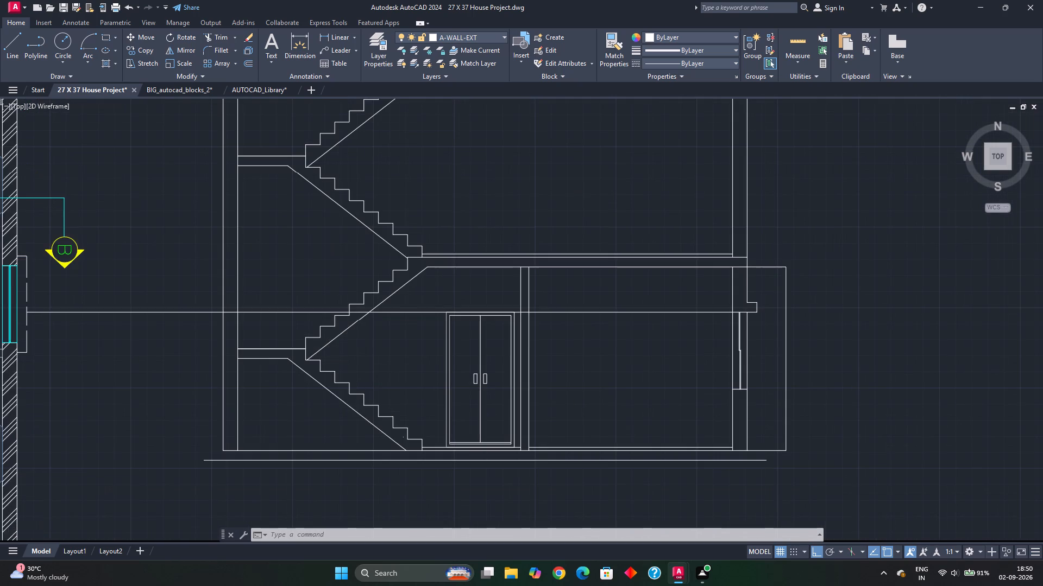
{"action": "type", "text": "TR"}
{"action": "key", "text": "space"}
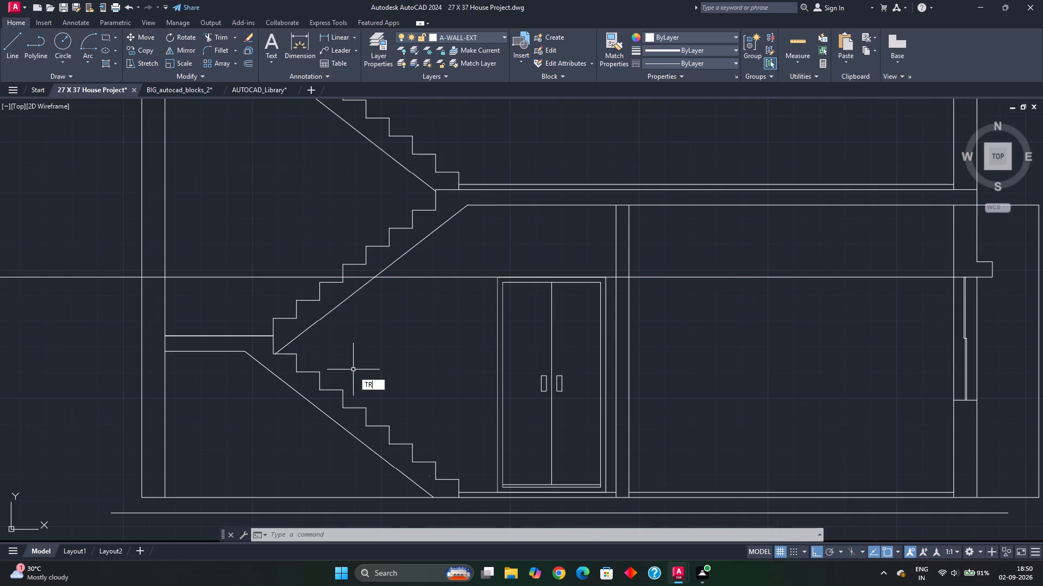
{"action": "left_click", "coordinate": [360, 278]}
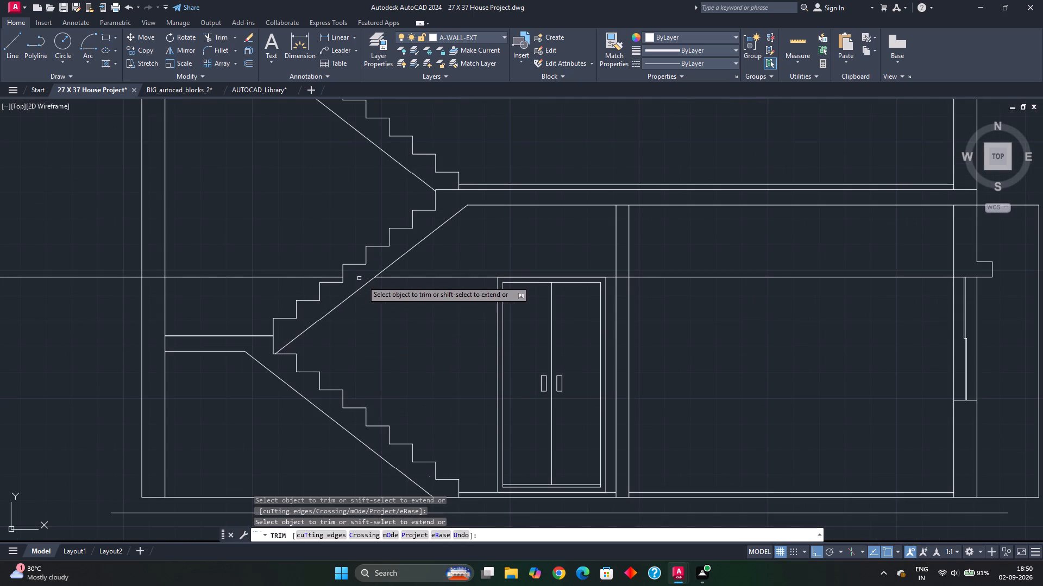
{"action": "key", "text": "Escape"}
{"action": "key", "text": "Escape"}
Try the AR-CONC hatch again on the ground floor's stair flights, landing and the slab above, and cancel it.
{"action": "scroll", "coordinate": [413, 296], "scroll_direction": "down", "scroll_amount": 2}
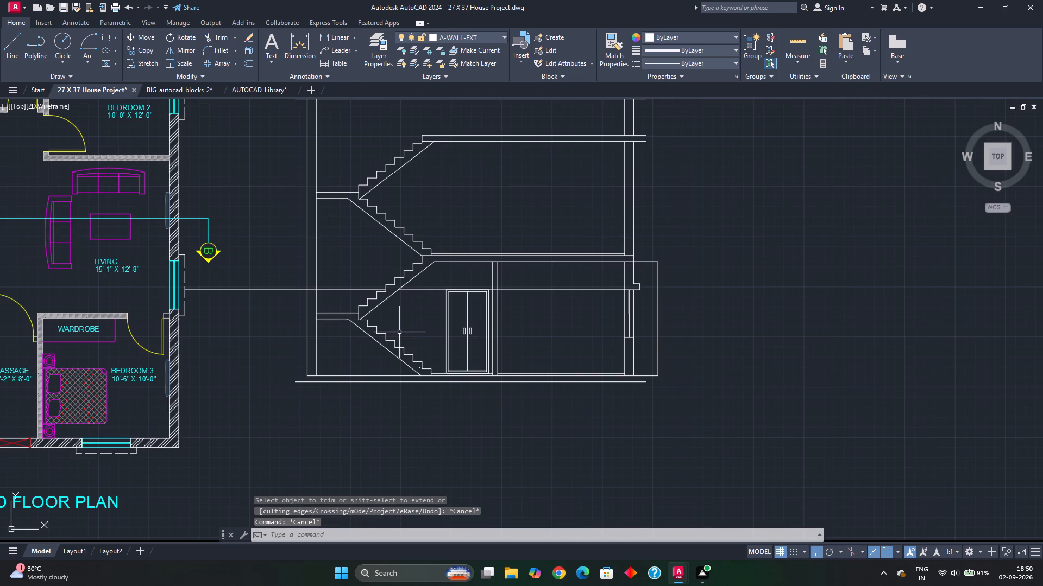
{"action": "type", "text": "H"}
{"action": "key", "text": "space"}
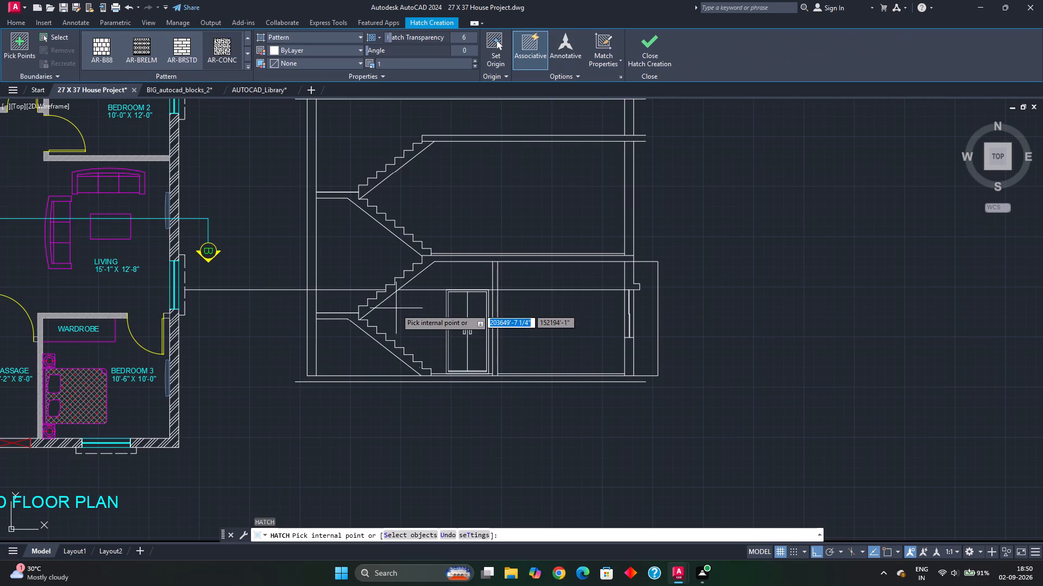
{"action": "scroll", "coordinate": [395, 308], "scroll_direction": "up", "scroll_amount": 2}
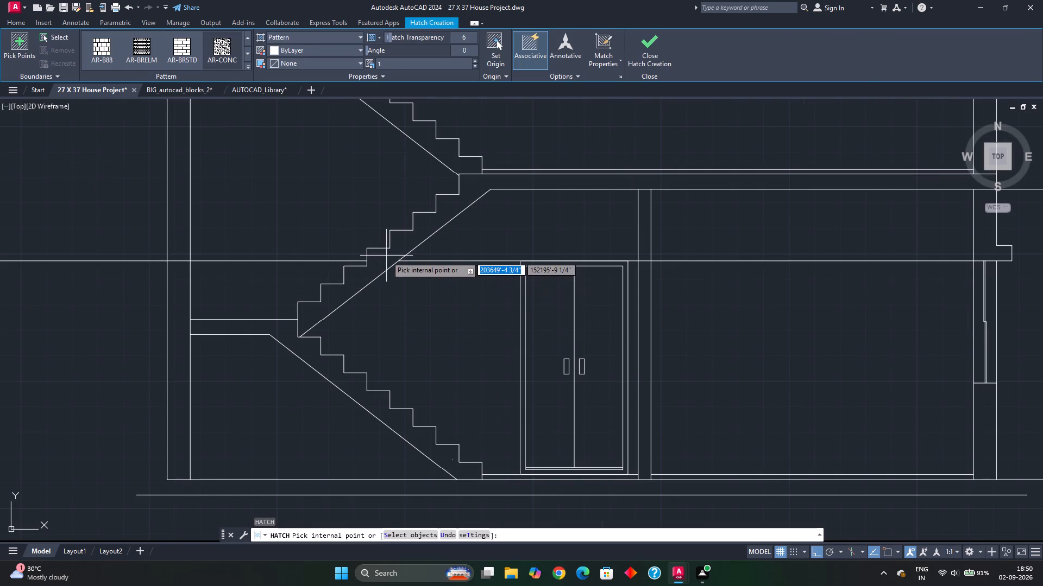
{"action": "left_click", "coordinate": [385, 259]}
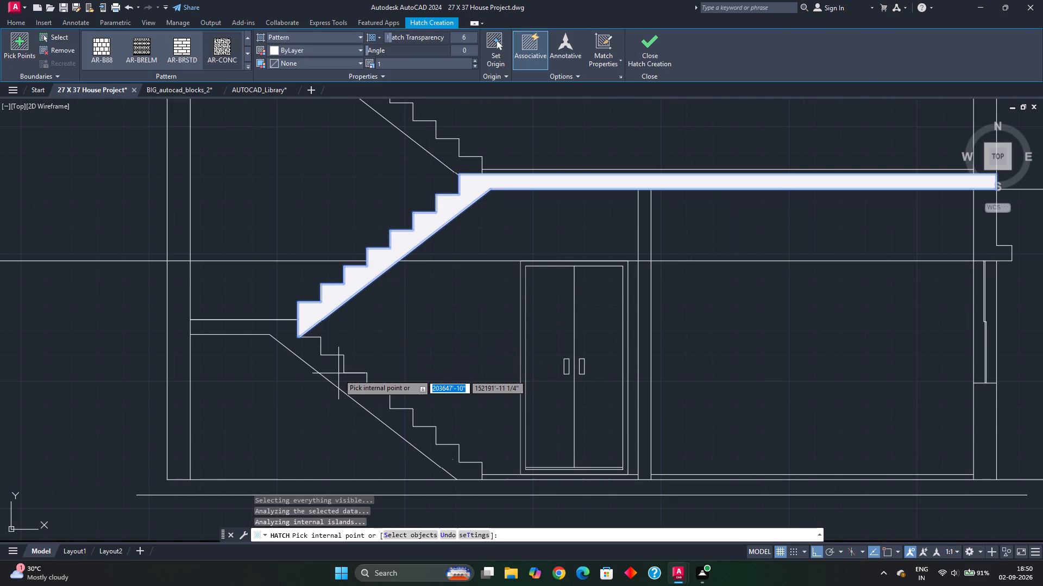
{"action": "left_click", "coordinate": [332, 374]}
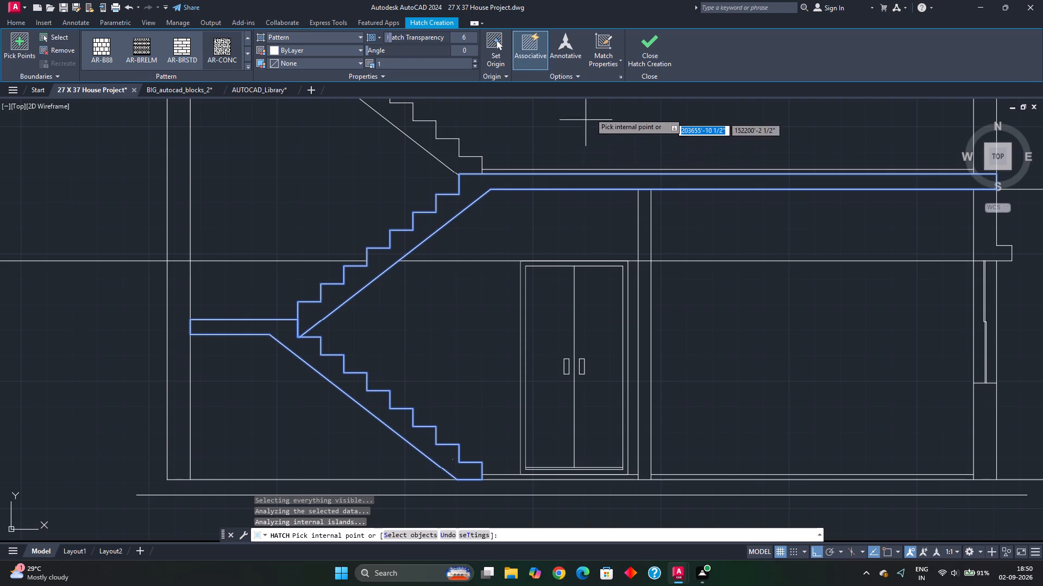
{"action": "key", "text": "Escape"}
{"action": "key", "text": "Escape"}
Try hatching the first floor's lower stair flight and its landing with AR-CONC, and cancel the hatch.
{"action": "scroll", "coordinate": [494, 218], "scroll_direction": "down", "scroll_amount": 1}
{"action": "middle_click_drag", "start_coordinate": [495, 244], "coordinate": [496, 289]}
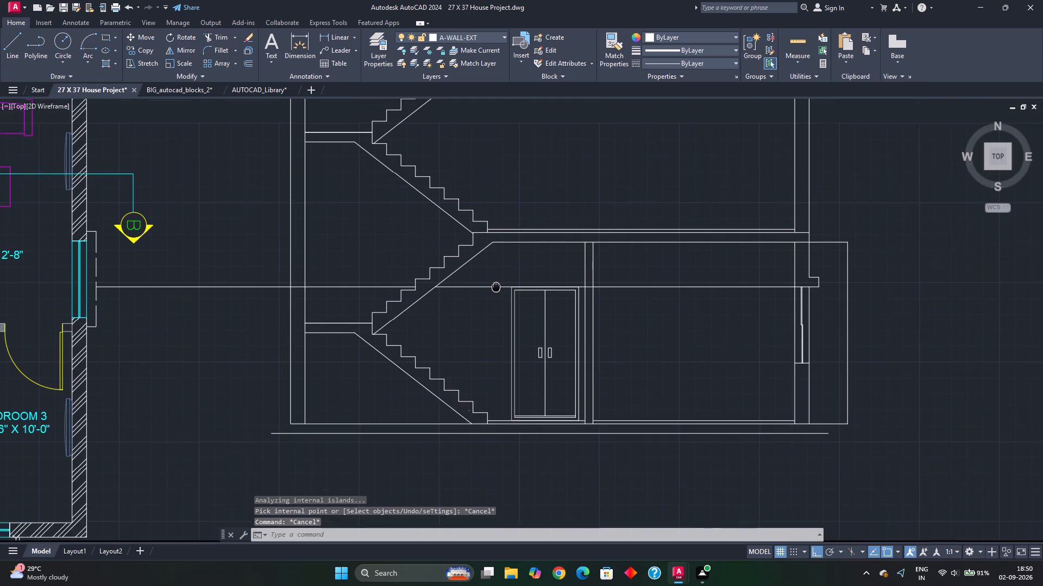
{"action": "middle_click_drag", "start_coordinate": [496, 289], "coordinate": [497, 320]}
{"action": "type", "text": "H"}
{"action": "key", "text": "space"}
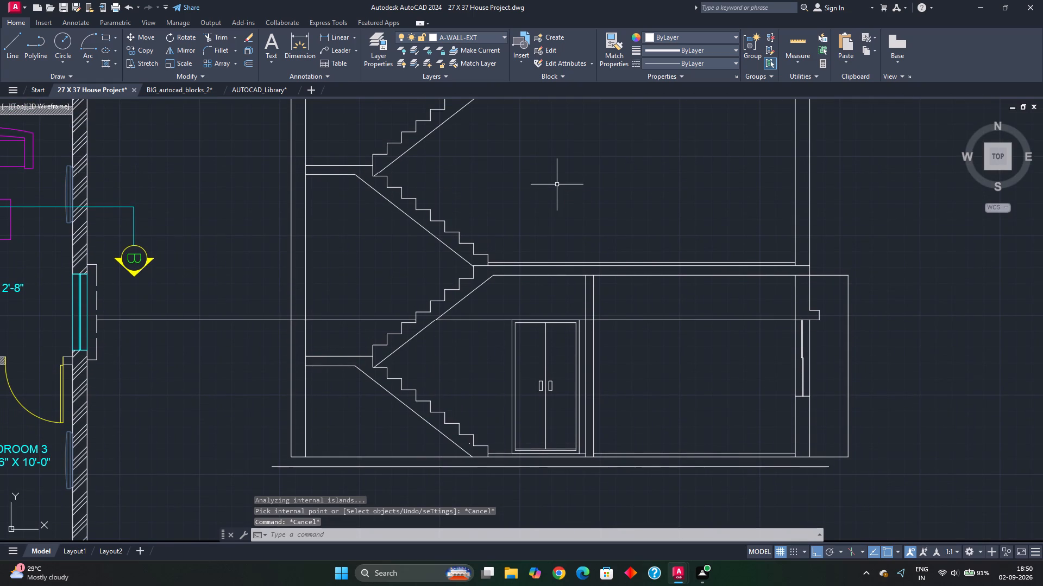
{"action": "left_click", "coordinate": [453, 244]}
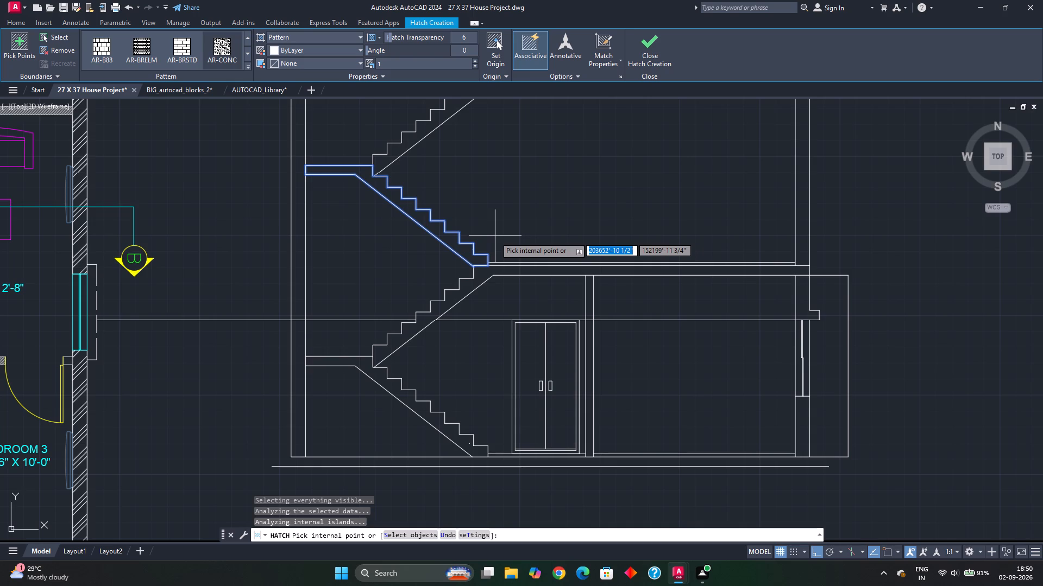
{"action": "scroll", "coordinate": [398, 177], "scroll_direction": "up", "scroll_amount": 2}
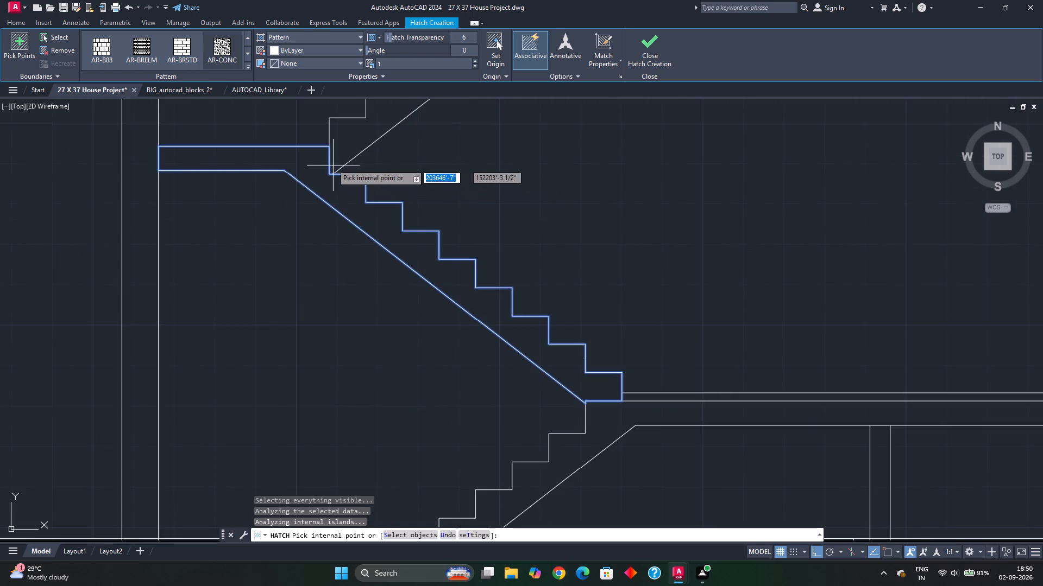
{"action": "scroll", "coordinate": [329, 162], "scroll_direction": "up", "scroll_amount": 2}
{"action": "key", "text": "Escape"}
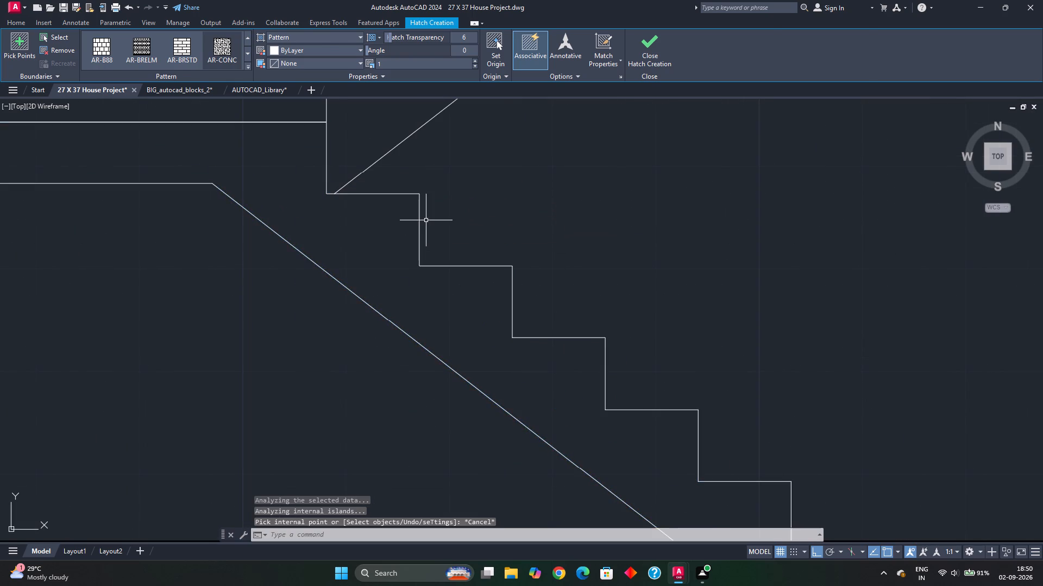
Delete the leftover hatch near the foot of the ground floor's lower stair flight.
{"action": "scroll", "coordinate": [426, 221], "scroll_direction": "down", "scroll_amount": 5}
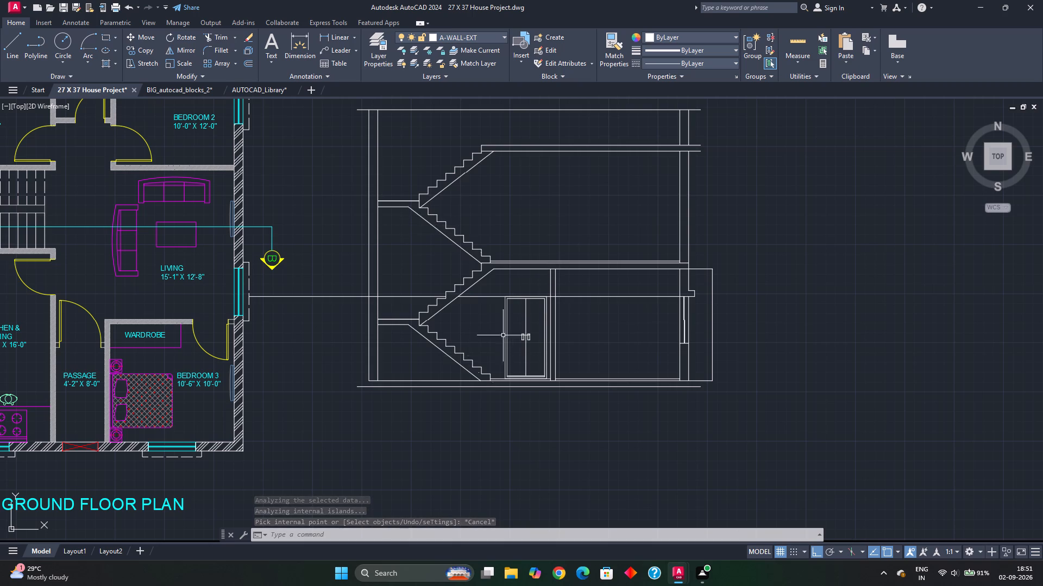
{"action": "scroll", "coordinate": [517, 309], "scroll_direction": "up", "scroll_amount": 1}
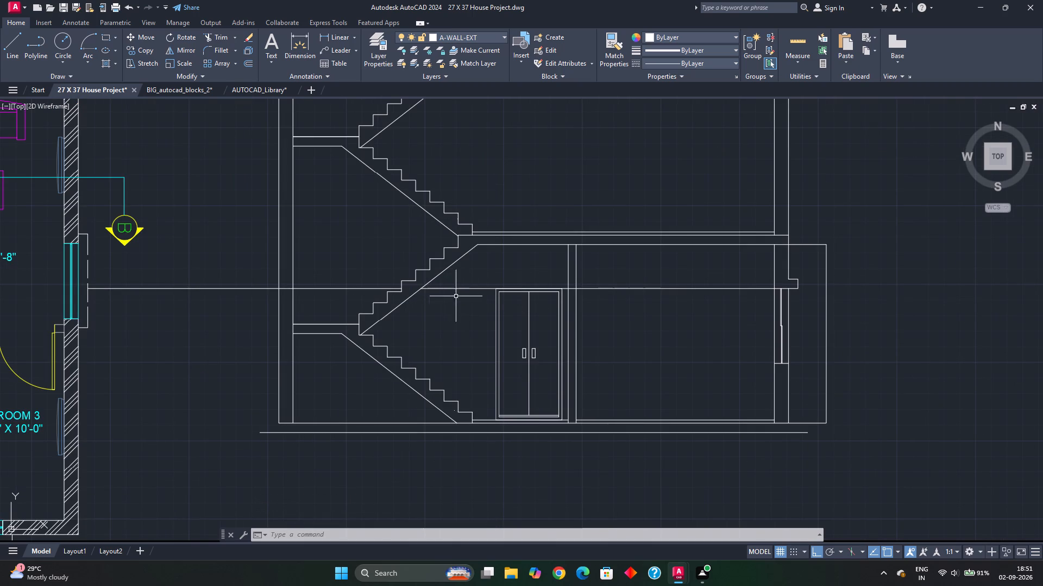
{"action": "scroll", "coordinate": [462, 411], "scroll_direction": "up", "scroll_amount": 2}
{"action": "left_click", "coordinate": [438, 412]}
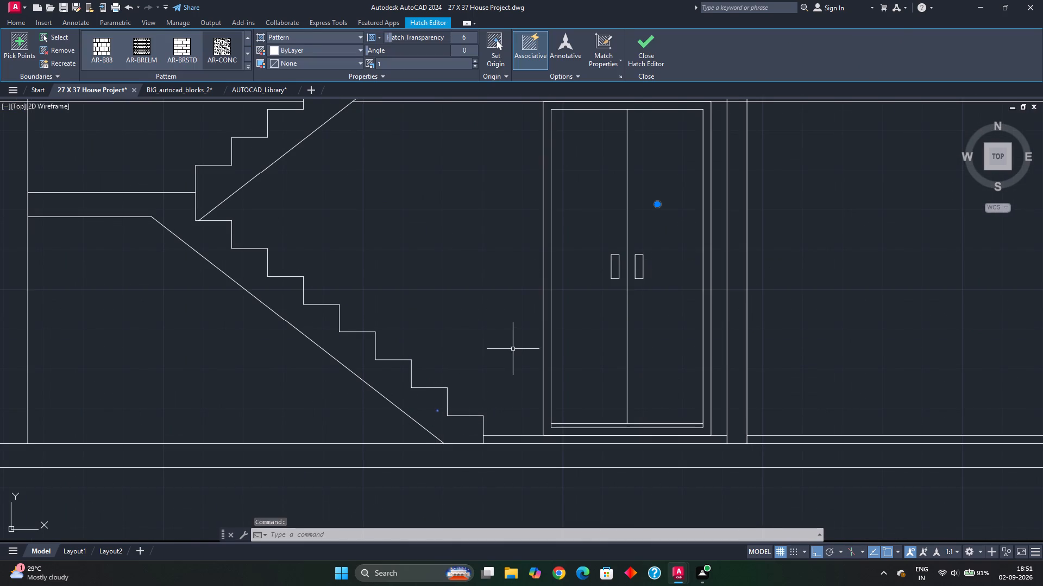
{"action": "key", "text": "Delete"}
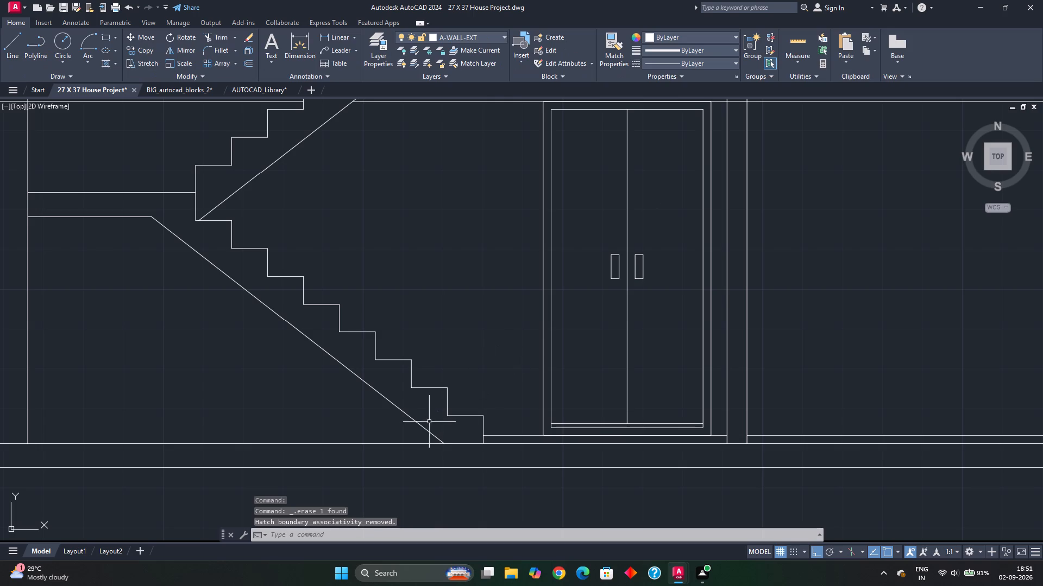
Delete the second leftover hatch beside the bottom steps of the ground floor's lower stair flight.
{"action": "scroll", "coordinate": [390, 375], "scroll_direction": "down", "scroll_amount": 3}
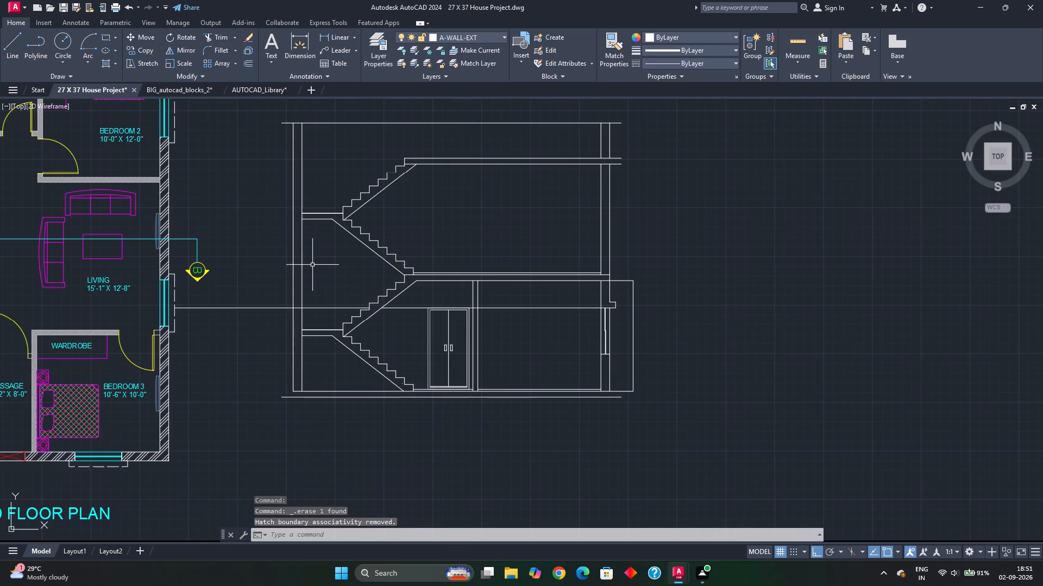
{"action": "left_click", "coordinate": [313, 265]}
{"action": "left_click", "coordinate": [436, 442]}
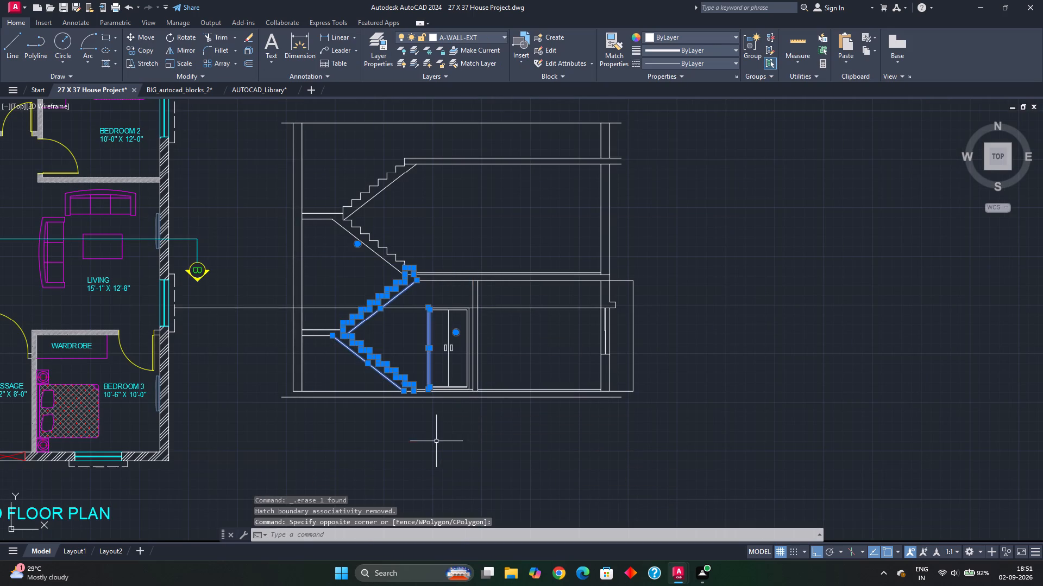
{"action": "key", "text": "Escape"}
{"action": "scroll", "coordinate": [406, 390], "scroll_direction": "up", "scroll_amount": 4}
{"action": "left_click_drag", "start_coordinate": [344, 346], "coordinate": [353, 352]}
{"action": "left_click", "coordinate": [382, 390]}
{"action": "left_click_drag", "start_coordinate": [387, 373], "coordinate": [375, 368]}
{"action": "left_click", "coordinate": [354, 349]}
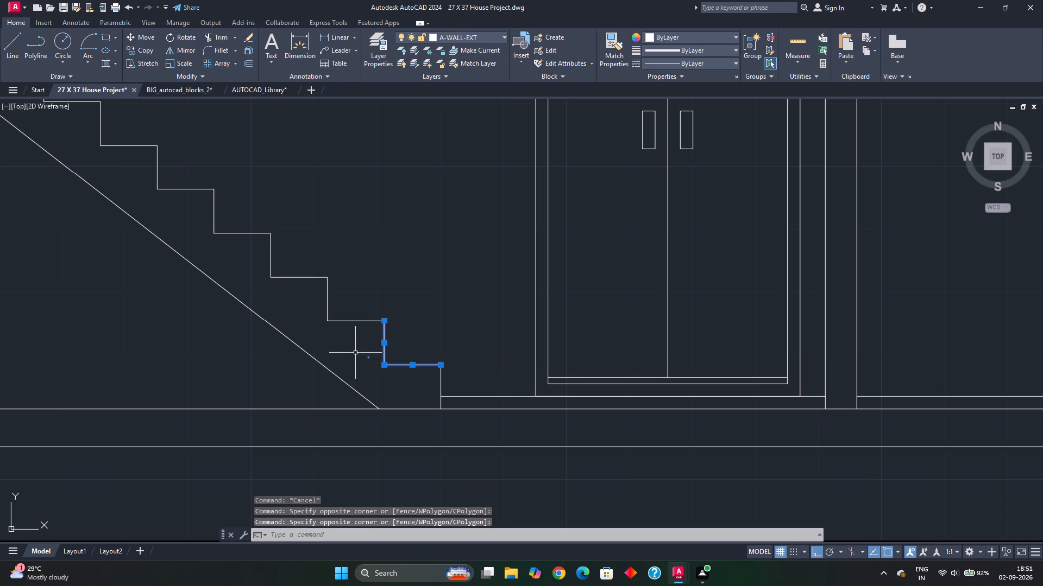
{"action": "key", "text": "Escape"}
{"action": "left_click", "coordinate": [368, 359]}
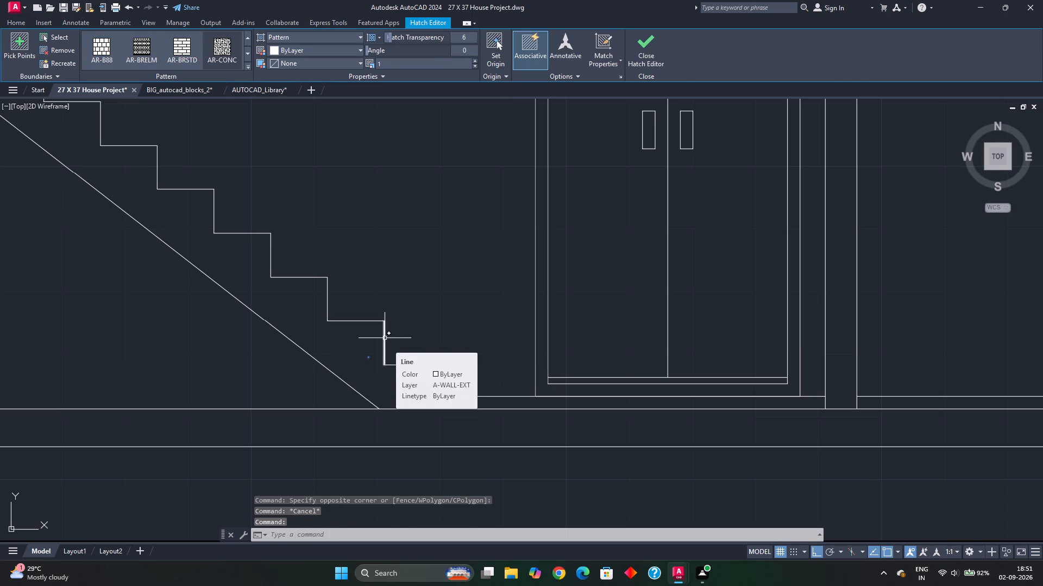
{"action": "key", "text": "Delete"}
Delete the leftover hatch near the foot of the first floor's lower stair flight.
{"action": "scroll", "coordinate": [410, 291], "scroll_direction": "down", "scroll_amount": 3}
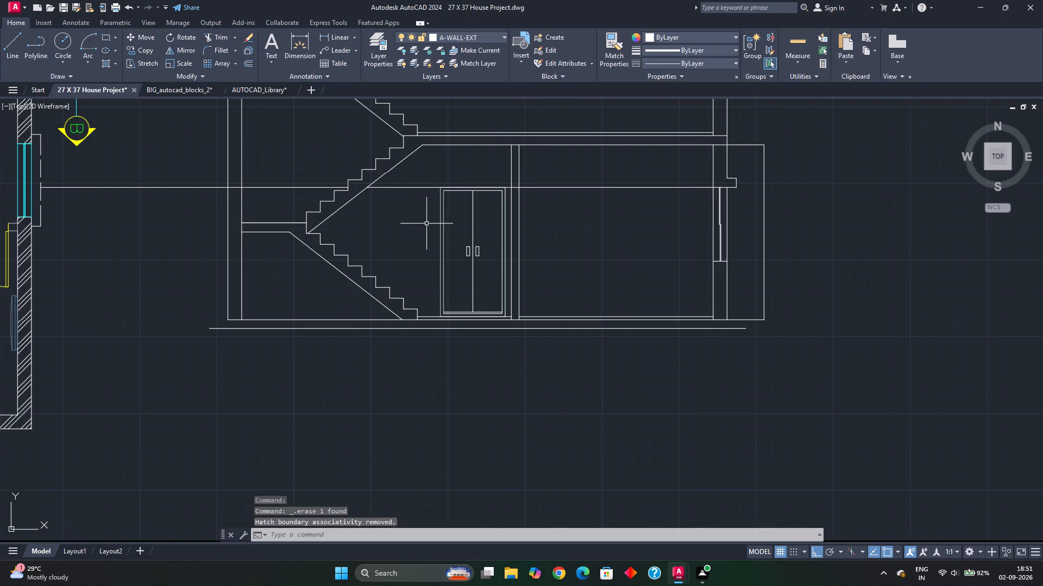
{"action": "middle_click_drag", "start_coordinate": [424, 232], "coordinate": [423, 277]}
{"action": "scroll", "coordinate": [387, 226], "scroll_direction": "up", "scroll_amount": 4}
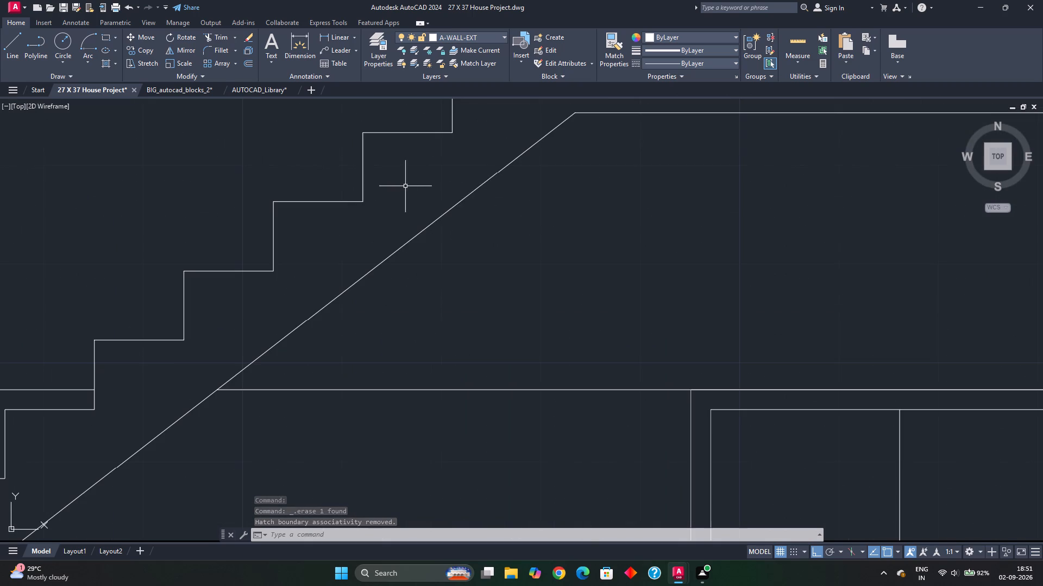
{"action": "middle_click_drag", "start_coordinate": [400, 192], "coordinate": [435, 356]}
{"action": "scroll", "coordinate": [429, 326], "scroll_direction": "down", "scroll_amount": 1}
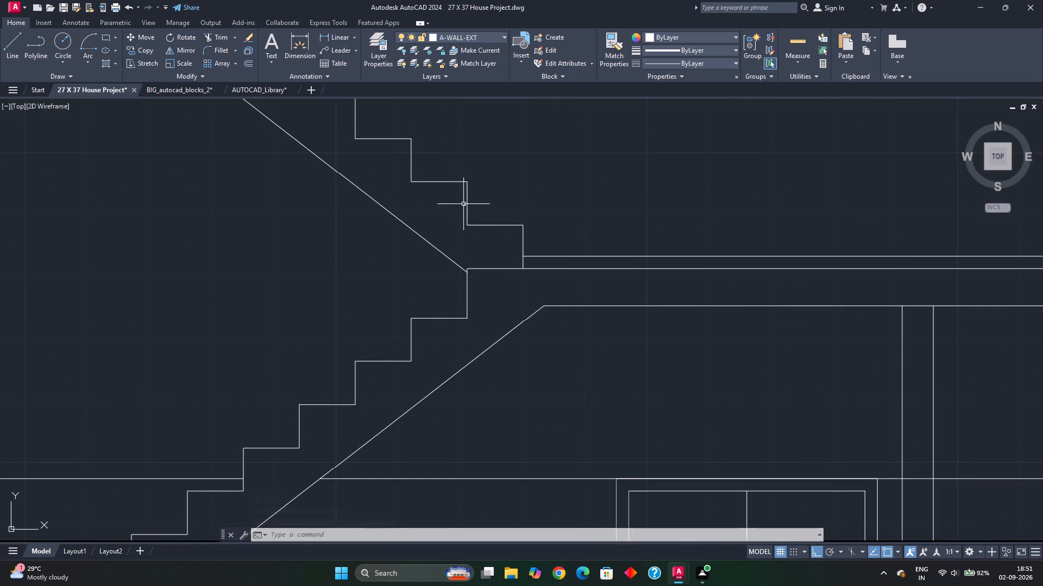
{"action": "left_click", "coordinate": [463, 205]}
{"action": "scroll", "coordinate": [458, 209], "scroll_direction": "up", "scroll_amount": 3}
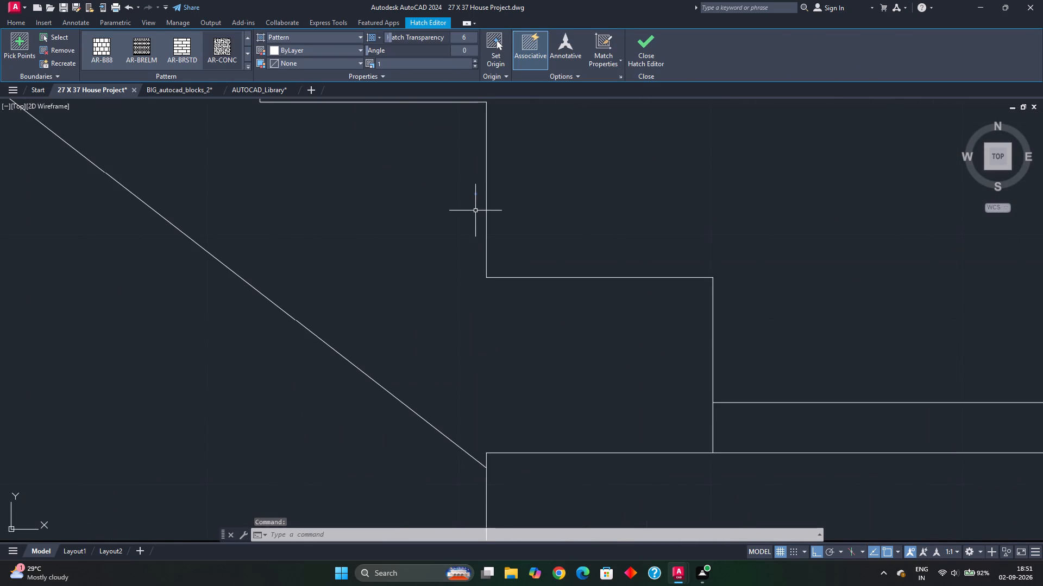
{"action": "key", "text": "Delete"}
Inspect the section's stair flights, landings and slabs on both floors, then look over the ground and 1st floor plans.
{"action": "scroll", "coordinate": [552, 297], "scroll_direction": "down", "scroll_amount": 2}
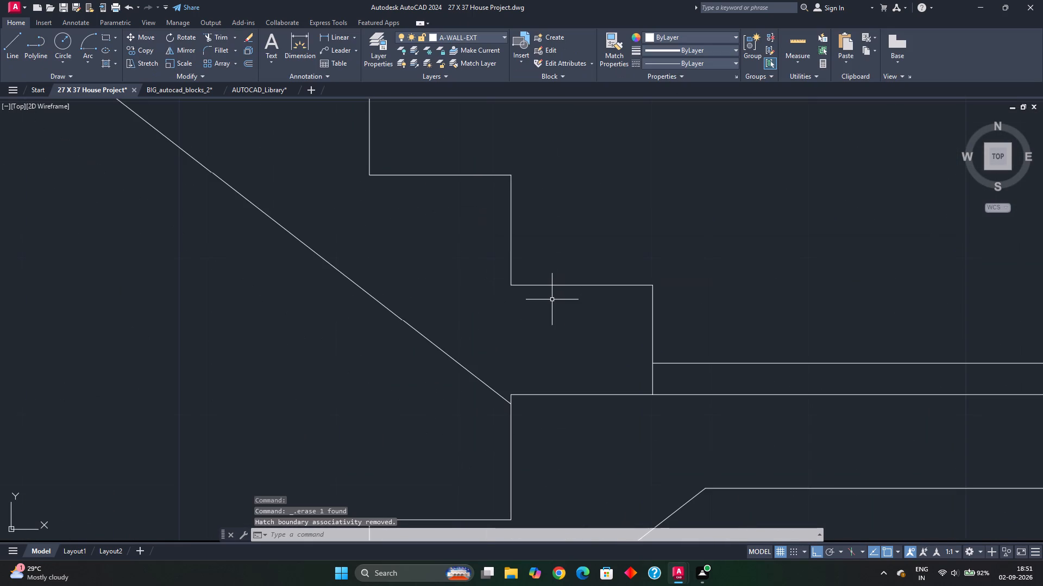
{"action": "scroll", "coordinate": [668, 297], "scroll_direction": "up", "scroll_amount": 3}
{"action": "scroll", "coordinate": [364, 295], "scroll_direction": "up", "scroll_amount": 1}
{"action": "scroll", "coordinate": [363, 300], "scroll_direction": "down", "scroll_amount": 2}
{"action": "scroll", "coordinate": [400, 351], "scroll_direction": "down", "scroll_amount": 1}
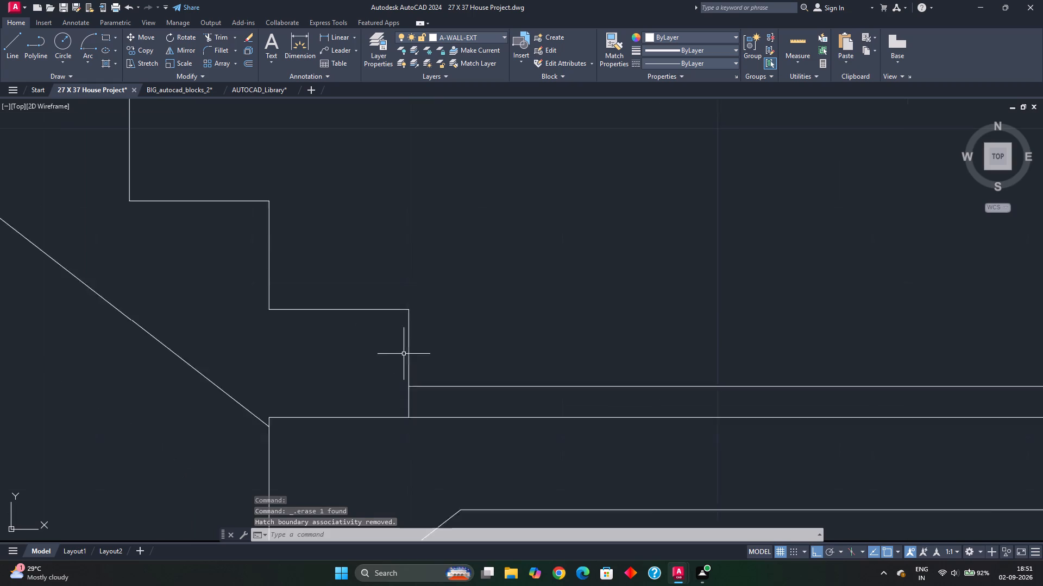
{"action": "scroll", "coordinate": [405, 358], "scroll_direction": "down", "scroll_amount": 2}
{"action": "middle_click_drag", "start_coordinate": [481, 392], "coordinate": [467, 344]}
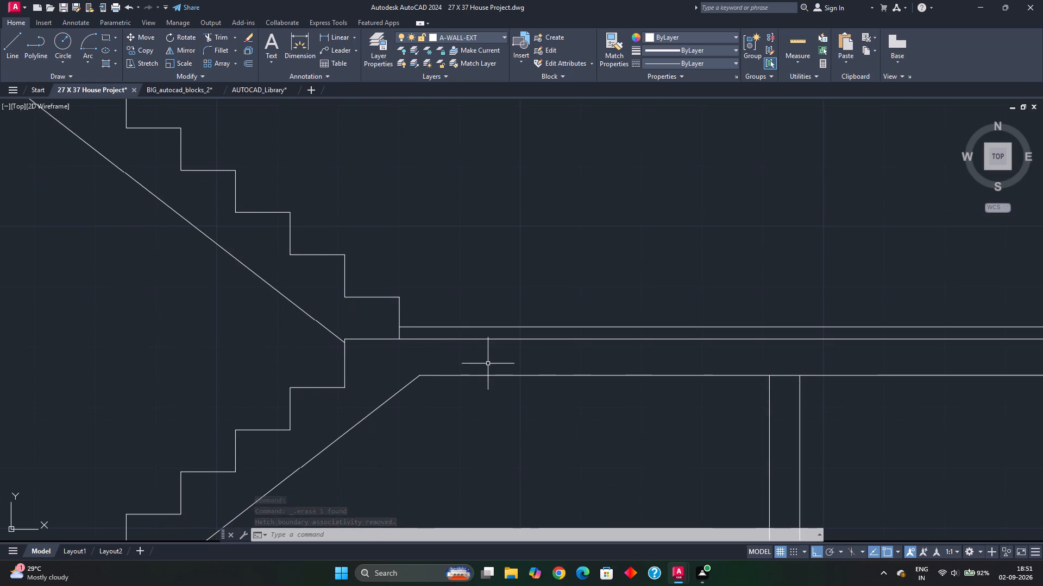
{"action": "middle_click", "coordinate": [483, 360]}
{"action": "scroll", "coordinate": [483, 360], "scroll_direction": "down", "scroll_amount": 1}
{"action": "middle_click_drag", "start_coordinate": [510, 363], "coordinate": [485, 324]}
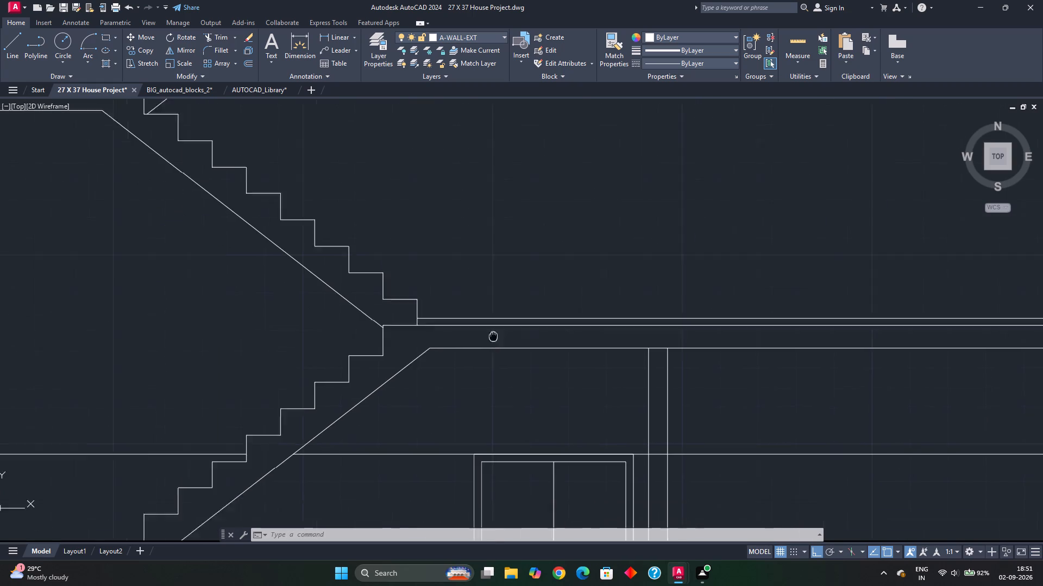
{"action": "middle_click_drag", "start_coordinate": [485, 324], "coordinate": [449, 273]}
{"action": "scroll", "coordinate": [485, 310], "scroll_direction": "down", "scroll_amount": 1}
{"action": "middle_click_drag", "start_coordinate": [498, 301], "coordinate": [474, 373]}
{"action": "scroll", "coordinate": [487, 343], "scroll_direction": "down", "scroll_amount": 1}
{"action": "middle_click_drag", "start_coordinate": [462, 353], "coordinate": [443, 324]}
{"action": "middle_click_drag", "start_coordinate": [486, 260], "coordinate": [450, 322]}
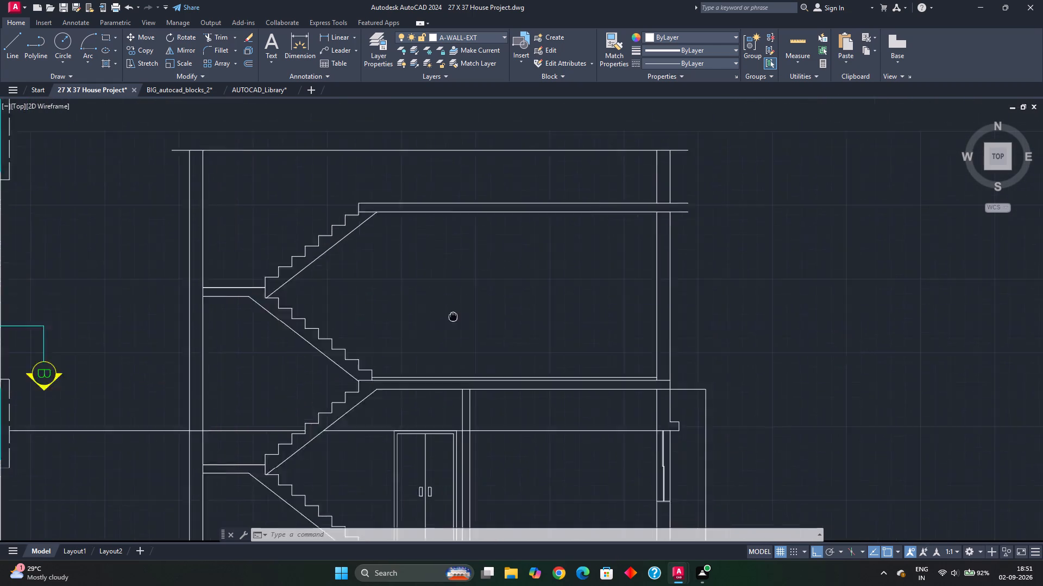
{"action": "middle_click_drag", "start_coordinate": [450, 322], "coordinate": [413, 398]}
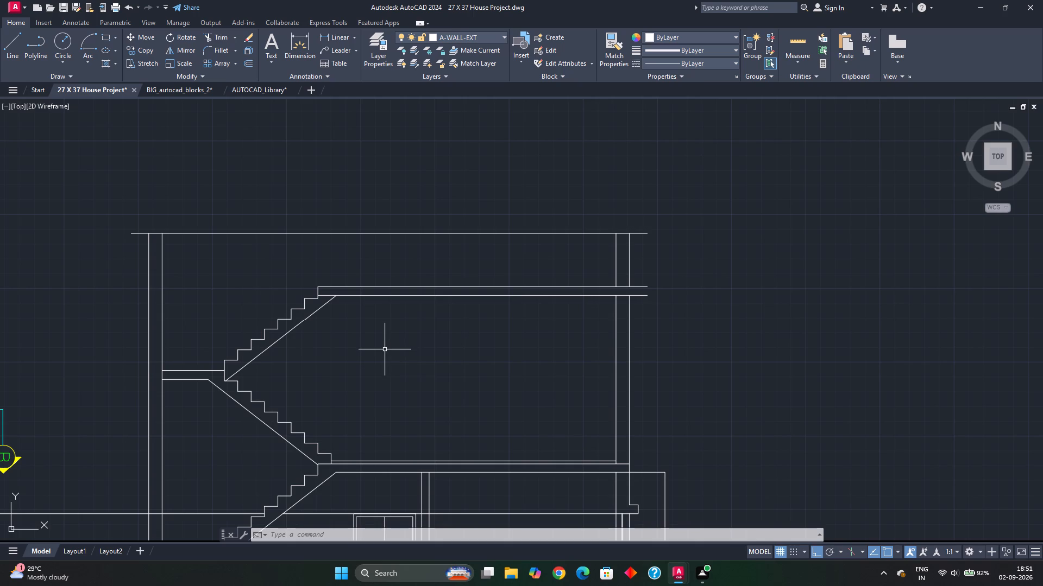
{"action": "middle_click_drag", "start_coordinate": [389, 409], "coordinate": [374, 317]}
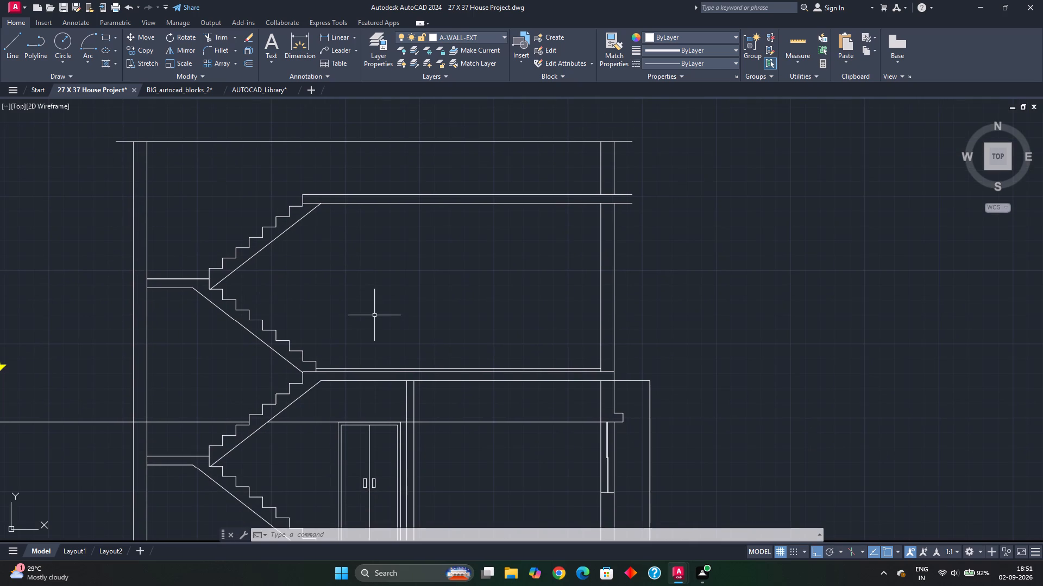
{"action": "middle_click_drag", "start_coordinate": [382, 387], "coordinate": [385, 300]}
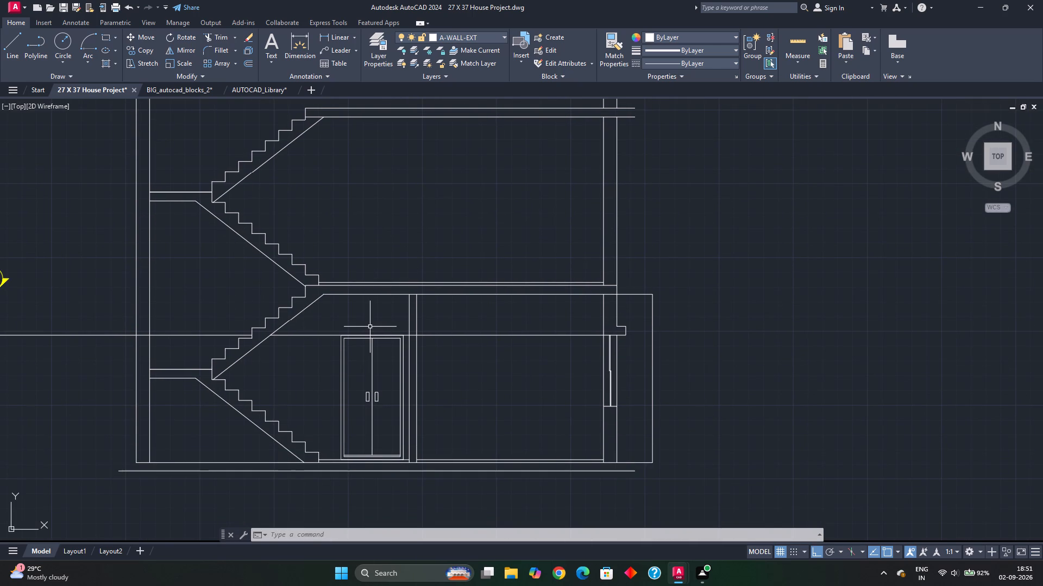
{"action": "middle_click_drag", "start_coordinate": [407, 265], "coordinate": [379, 315]}
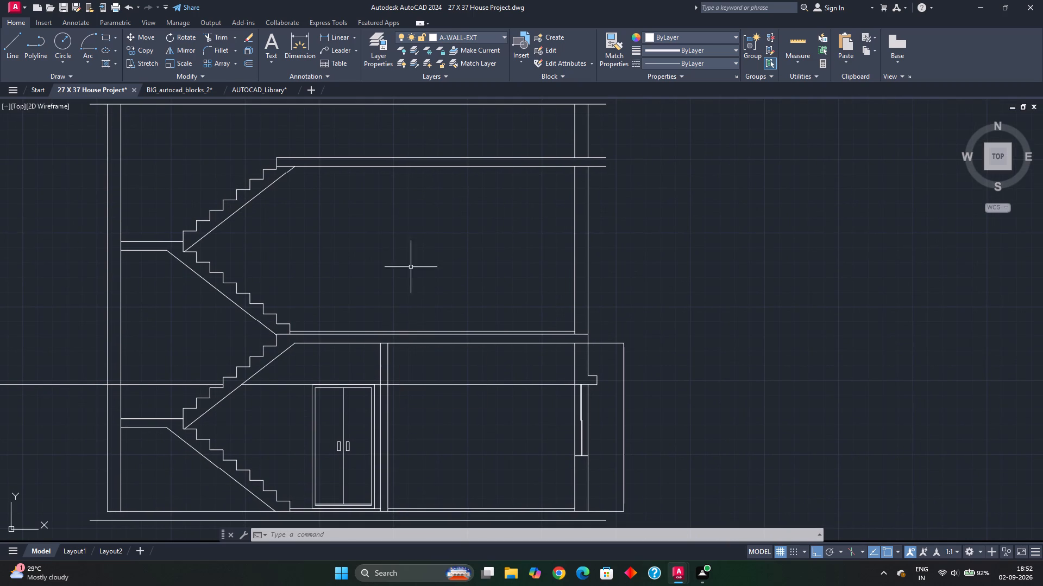
{"action": "scroll", "coordinate": [380, 244], "scroll_direction": "down", "scroll_amount": 1}
{"action": "middle_click_drag", "start_coordinate": [382, 264], "coordinate": [385, 282]}
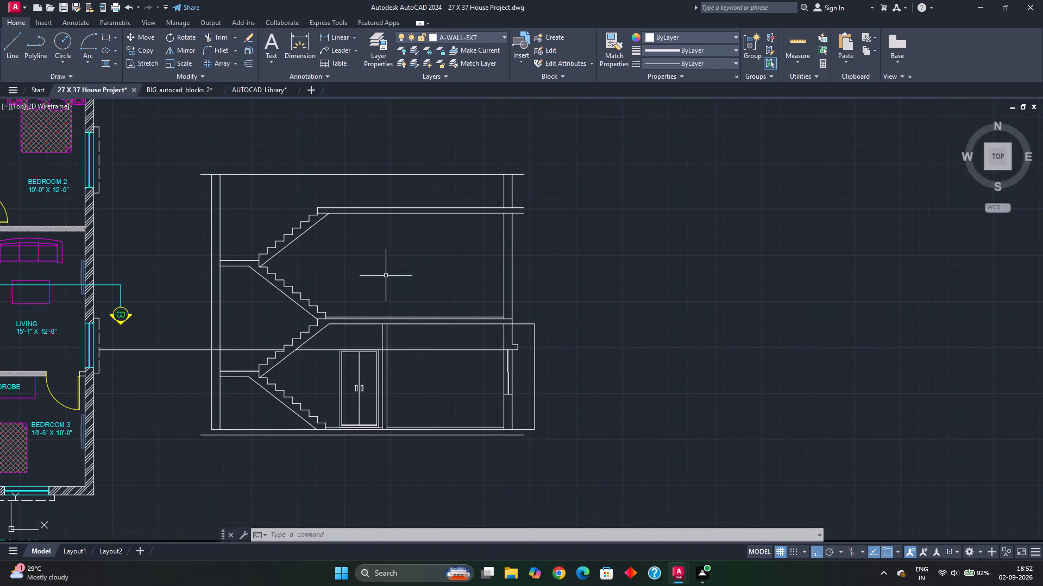
{"action": "scroll", "coordinate": [408, 257], "scroll_direction": "down", "scroll_amount": 1}
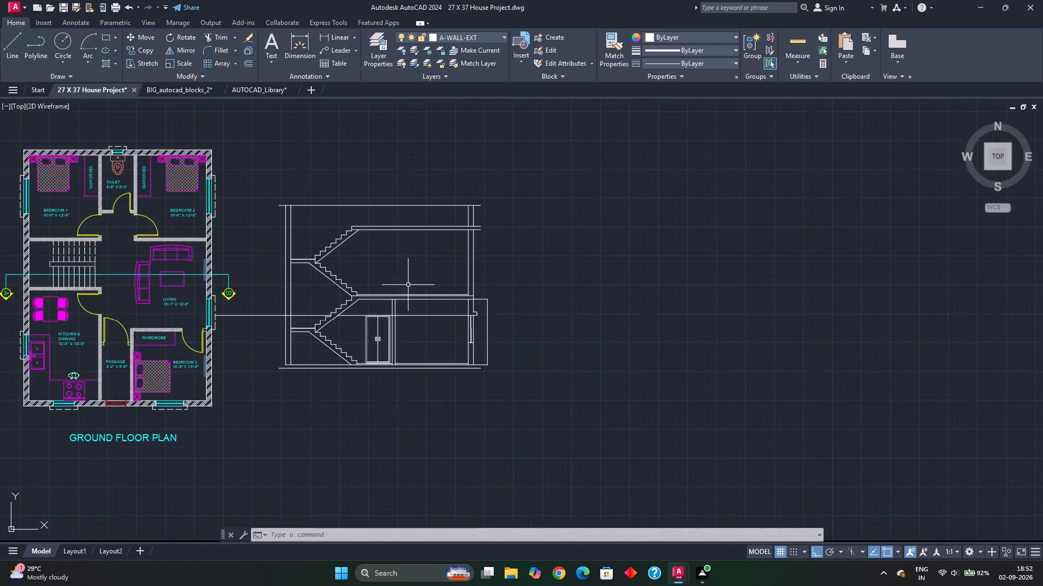
{"action": "middle_click_drag", "start_coordinate": [403, 309], "coordinate": [398, 329]}
{"action": "scroll", "coordinate": [406, 296], "scroll_direction": "down", "scroll_amount": 1}
{"action": "middle_click_drag", "start_coordinate": [493, 241], "coordinate": [332, 461]}
{"action": "scroll", "coordinate": [513, 348], "scroll_direction": "up", "scroll_amount": 1}
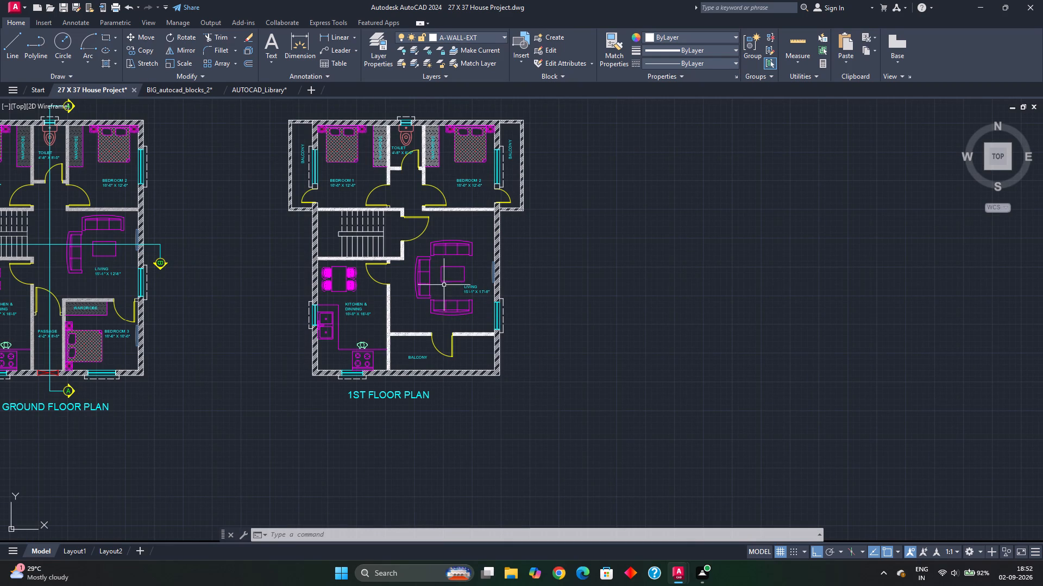
Switch to the AUTOCAD_Library drawing and look over its door, vehicle, general furniture, bedroom, and kitchen and toilet block sections.
{"action": "left_click", "coordinate": [259, 85]}
{"action": "scroll", "coordinate": [476, 342], "scroll_direction": "down", "scroll_amount": 6}
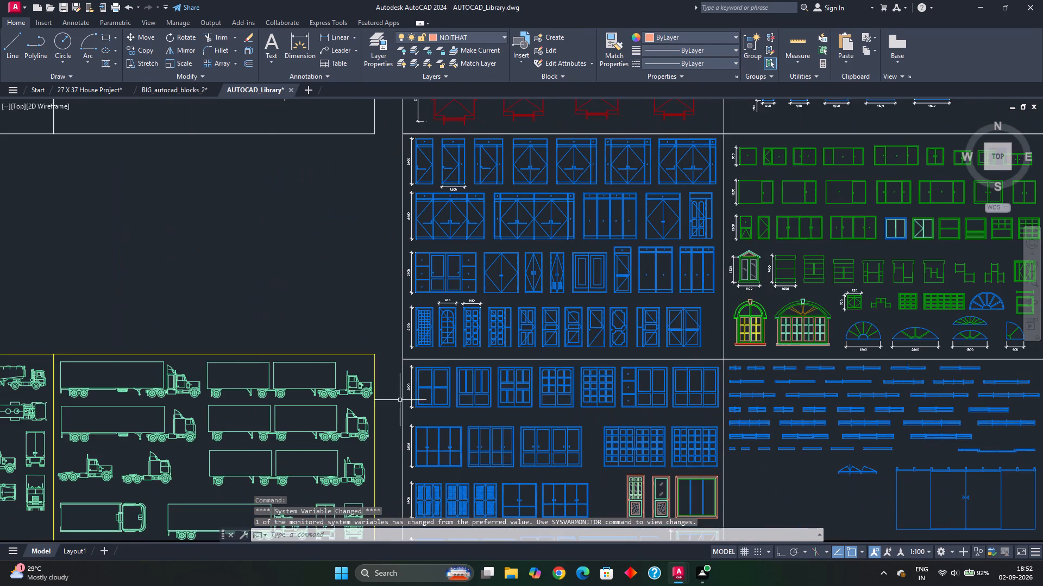
{"action": "middle_click_drag", "start_coordinate": [399, 402], "coordinate": [401, 369]}
{"action": "scroll", "coordinate": [458, 394], "scroll_direction": "down", "scroll_amount": 2}
{"action": "middle_click_drag", "start_coordinate": [372, 310], "coordinate": [426, 406]}
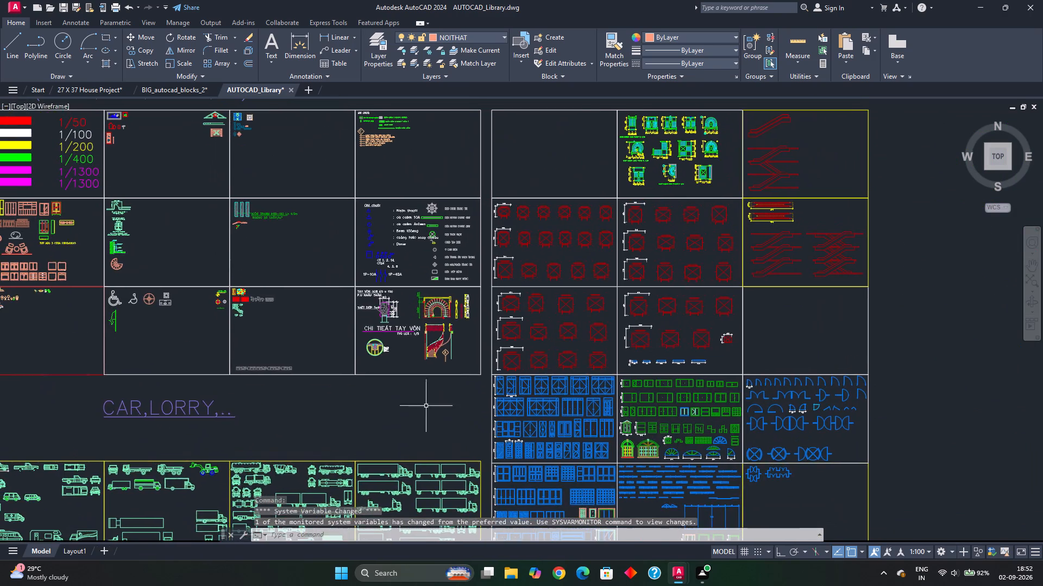
{"action": "middle_click_drag", "start_coordinate": [316, 333], "coordinate": [394, 584]}
{"action": "middle_click_drag", "start_coordinate": [145, 511], "coordinate": [439, 241]}
{"action": "scroll", "coordinate": [401, 285], "scroll_direction": "up", "scroll_amount": 1}
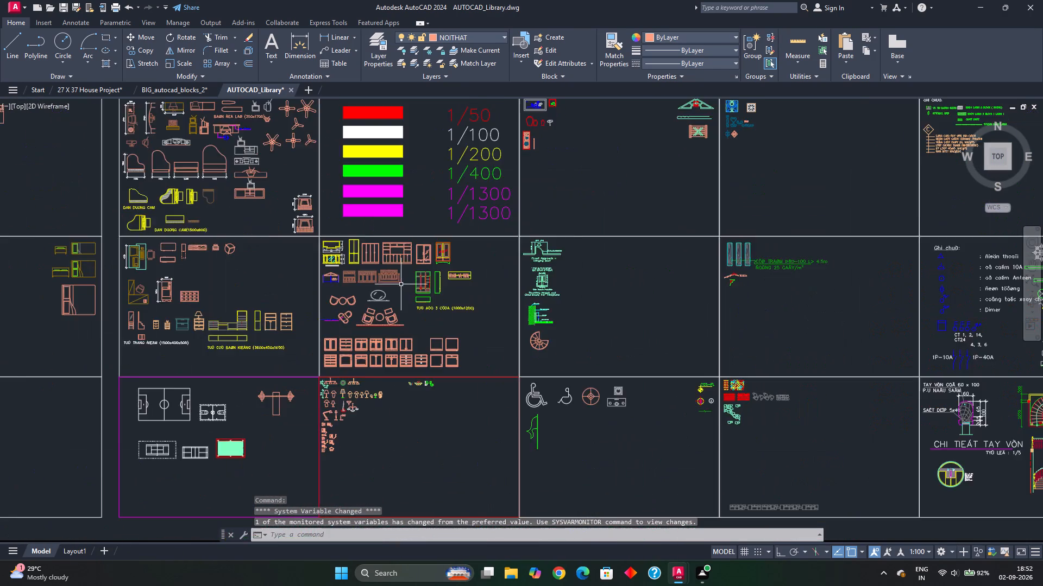
{"action": "scroll", "coordinate": [401, 285], "scroll_direction": "up", "scroll_amount": 1}
{"action": "scroll", "coordinate": [143, 311], "scroll_direction": "down", "scroll_amount": 3}
{"action": "scroll", "coordinate": [288, 362], "scroll_direction": "up", "scroll_amount": 2}
{"action": "middle_click_drag", "start_coordinate": [141, 374], "coordinate": [481, 290]}
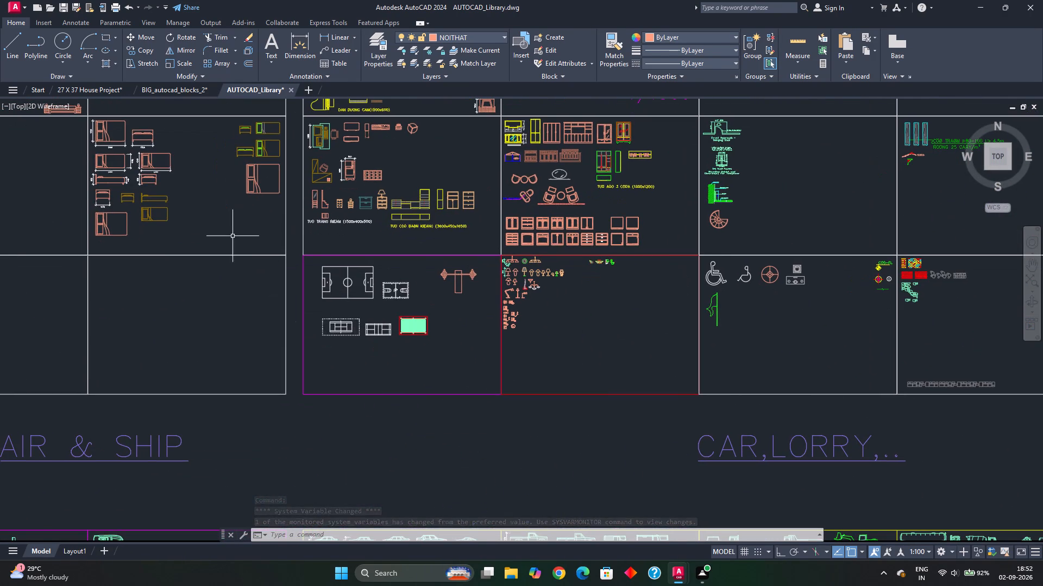
{"action": "scroll", "coordinate": [230, 232], "scroll_direction": "down", "scroll_amount": 1}
{"action": "middle_click_drag", "start_coordinate": [246, 263], "coordinate": [391, 357]}
{"action": "scroll", "coordinate": [321, 239], "scroll_direction": "up", "scroll_amount": 1}
{"action": "middle_click_drag", "start_coordinate": [173, 322], "coordinate": [573, 168]}
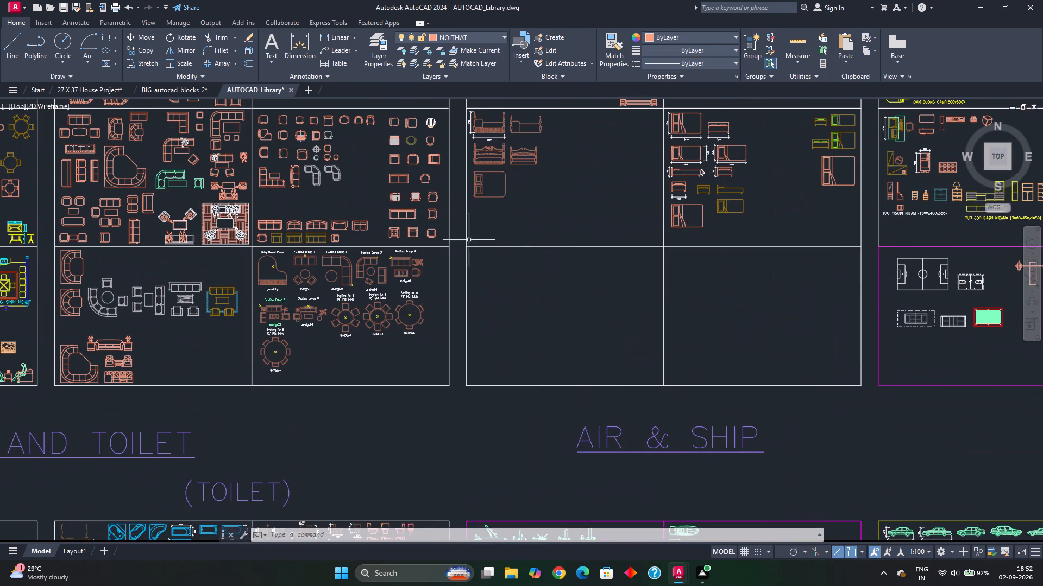
{"action": "middle_click_drag", "start_coordinate": [229, 342], "coordinate": [636, 154]}
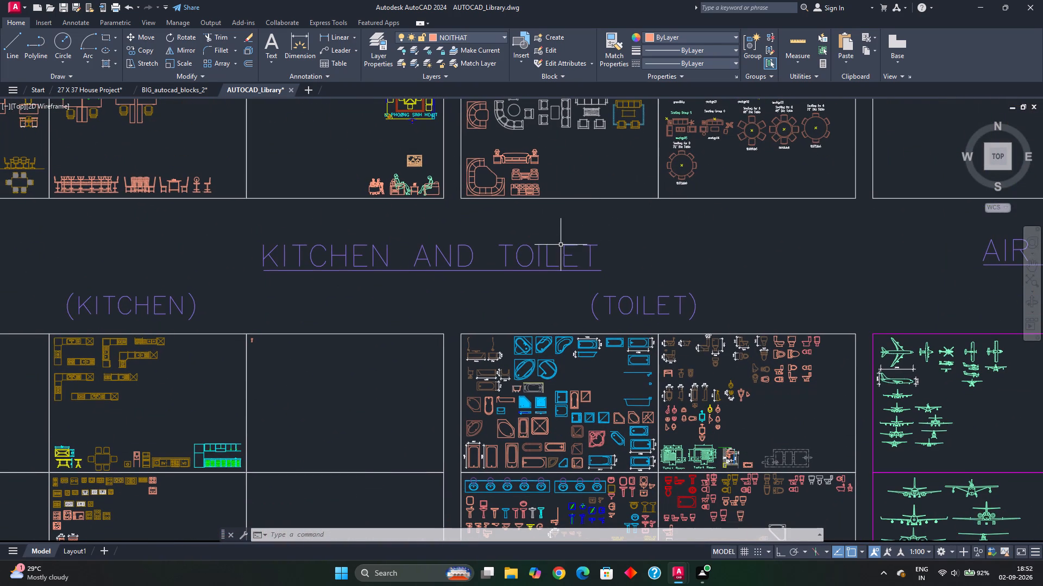
{"action": "scroll", "coordinate": [376, 275], "scroll_direction": "down", "scroll_amount": 1}
{"action": "middle_click_drag", "start_coordinate": [365, 251], "coordinate": [395, 310]}
{"action": "scroll", "coordinate": [233, 242], "scroll_direction": "up", "scroll_amount": 1}
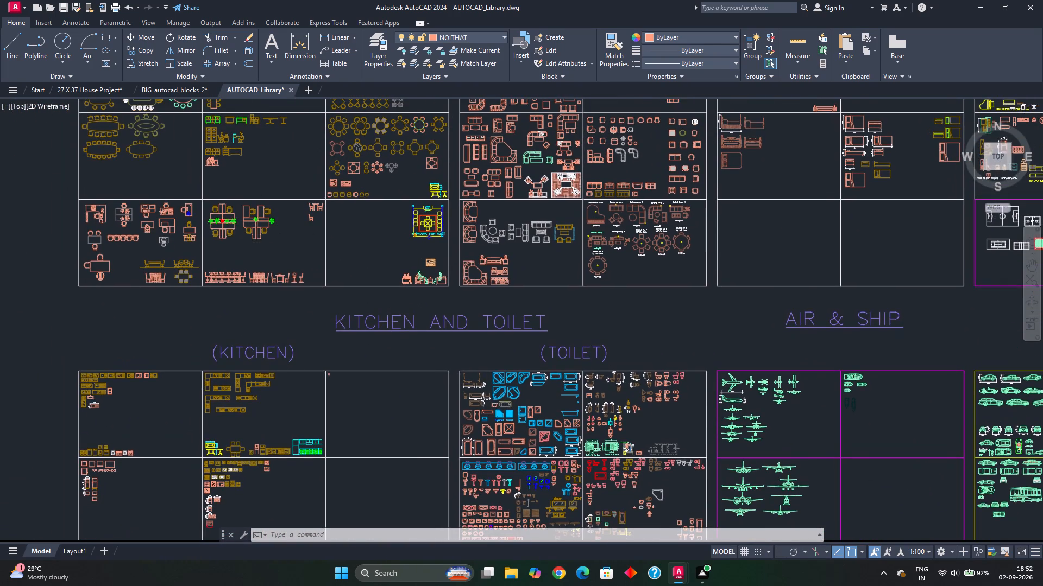
Examine the table, chair and sofa blocks in the library's Kitchen and Living-Room section.
{"action": "scroll", "coordinate": [233, 242], "scroll_direction": "up", "scroll_amount": 1}
{"action": "middle_click_drag", "start_coordinate": [308, 291], "coordinate": [413, 305]}
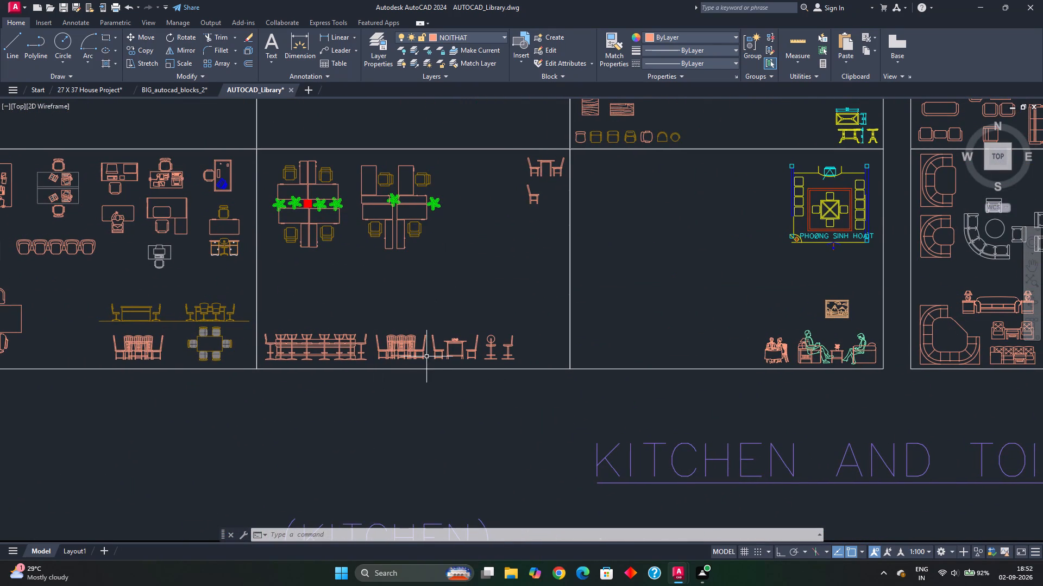
{"action": "middle_click_drag", "start_coordinate": [213, 282], "coordinate": [370, 313]}
{"action": "middle_click_drag", "start_coordinate": [266, 270], "coordinate": [240, 412]}
{"action": "middle_click_drag", "start_coordinate": [361, 292], "coordinate": [350, 335]}
{"action": "middle_click_drag", "start_coordinate": [429, 318], "coordinate": [218, 347]}
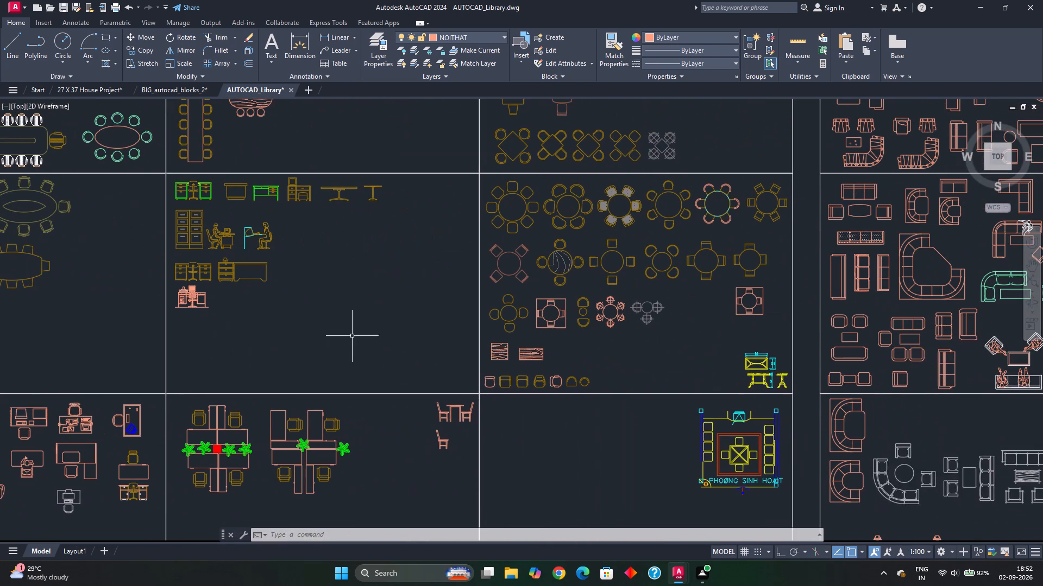
{"action": "middle_click_drag", "start_coordinate": [409, 362], "coordinate": [218, 391]}
{"action": "middle_click_drag", "start_coordinate": [421, 326], "coordinate": [414, 365]}
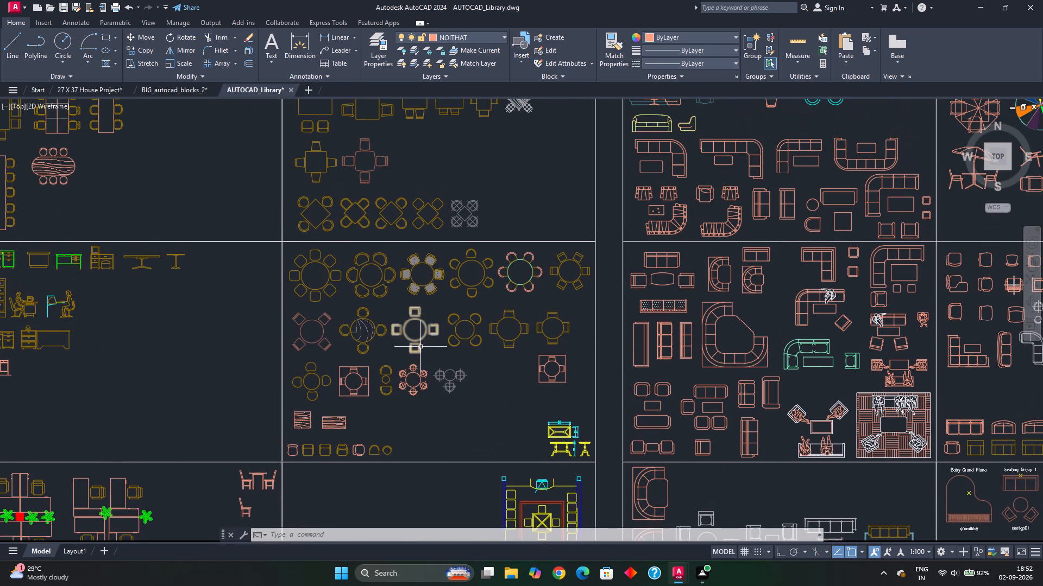
{"action": "middle_click_drag", "start_coordinate": [435, 368], "coordinate": [517, 426]}
{"action": "scroll", "coordinate": [518, 424], "scroll_direction": "down", "scroll_amount": 1}
{"action": "middle_click_drag", "start_coordinate": [485, 374], "coordinate": [474, 361]}
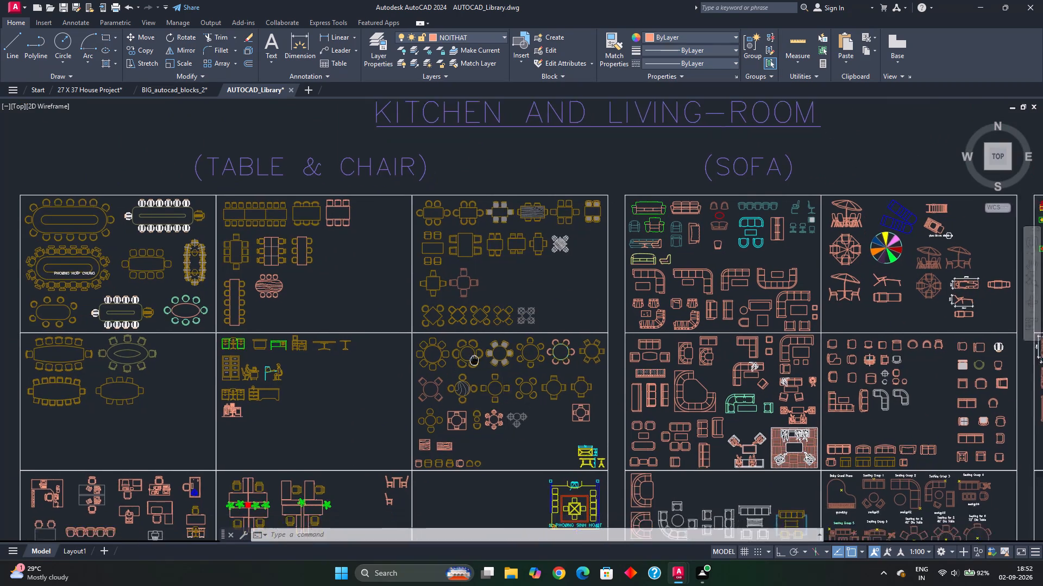
{"action": "middle_click_drag", "start_coordinate": [474, 361], "coordinate": [234, 289]}
{"action": "scroll", "coordinate": [526, 340], "scroll_direction": "up", "scroll_amount": 2}
{"action": "middle_click_drag", "start_coordinate": [519, 372], "coordinate": [469, 336]}
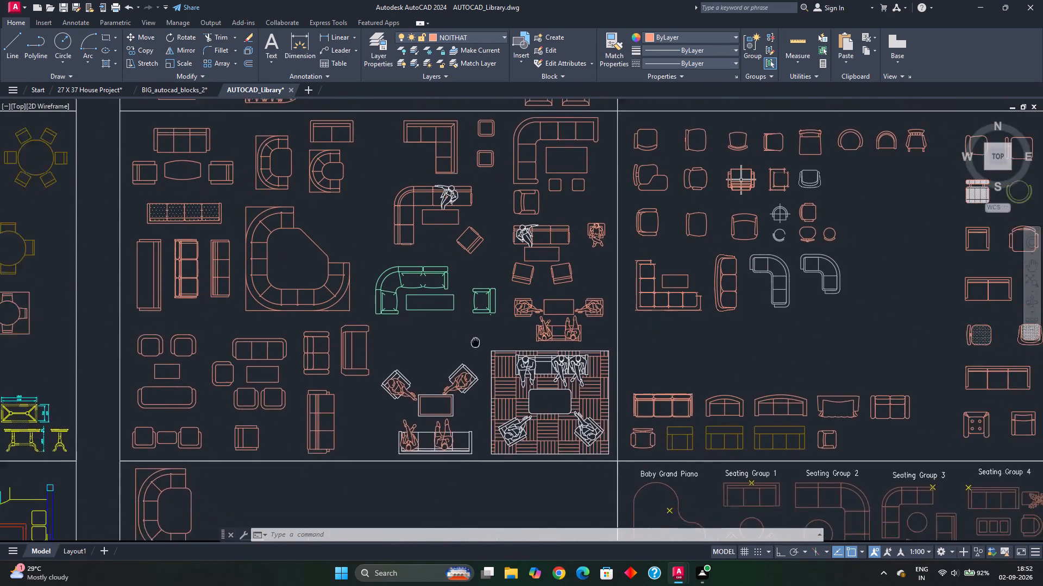
{"action": "middle_click_drag", "start_coordinate": [469, 336], "coordinate": [433, 291]}
{"action": "scroll", "coordinate": [422, 370], "scroll_direction": "down", "scroll_amount": 1}
{"action": "middle_click_drag", "start_coordinate": [421, 368], "coordinate": [377, 220]}
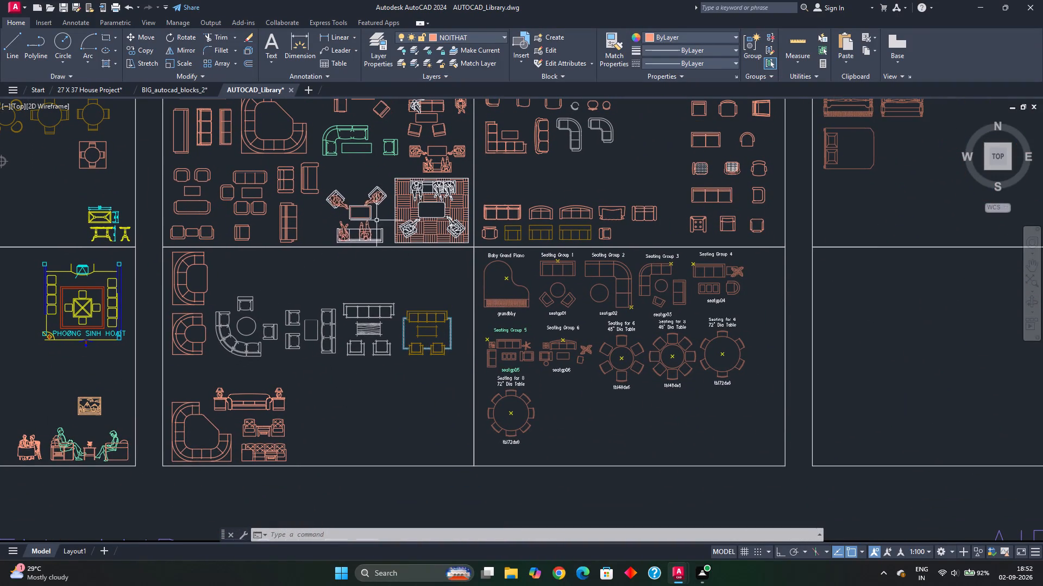
{"action": "scroll", "coordinate": [469, 377], "scroll_direction": "down", "scroll_amount": 2}
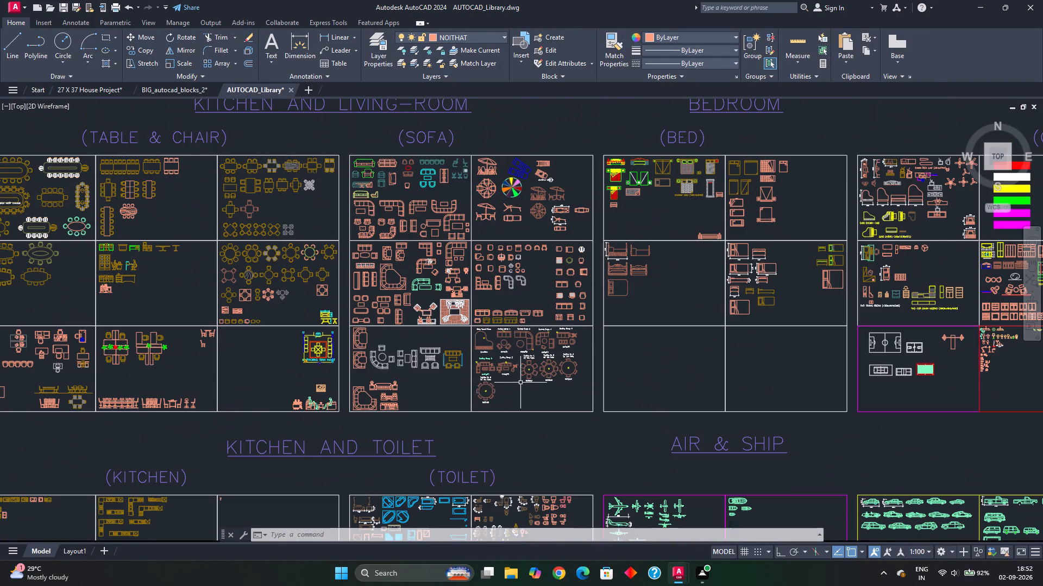
Look through the library's toilet, tree, people and symbol blocks, including the section marker symbols.
{"action": "scroll", "coordinate": [520, 383], "scroll_direction": "up", "scroll_amount": 2}
{"action": "middle_click_drag", "start_coordinate": [499, 370], "coordinate": [414, 210]}
{"action": "scroll", "coordinate": [420, 237], "scroll_direction": "down", "scroll_amount": 2}
{"action": "scroll", "coordinate": [433, 319], "scroll_direction": "down", "scroll_amount": 1}
{"action": "scroll", "coordinate": [336, 419], "scroll_direction": "up", "scroll_amount": 4}
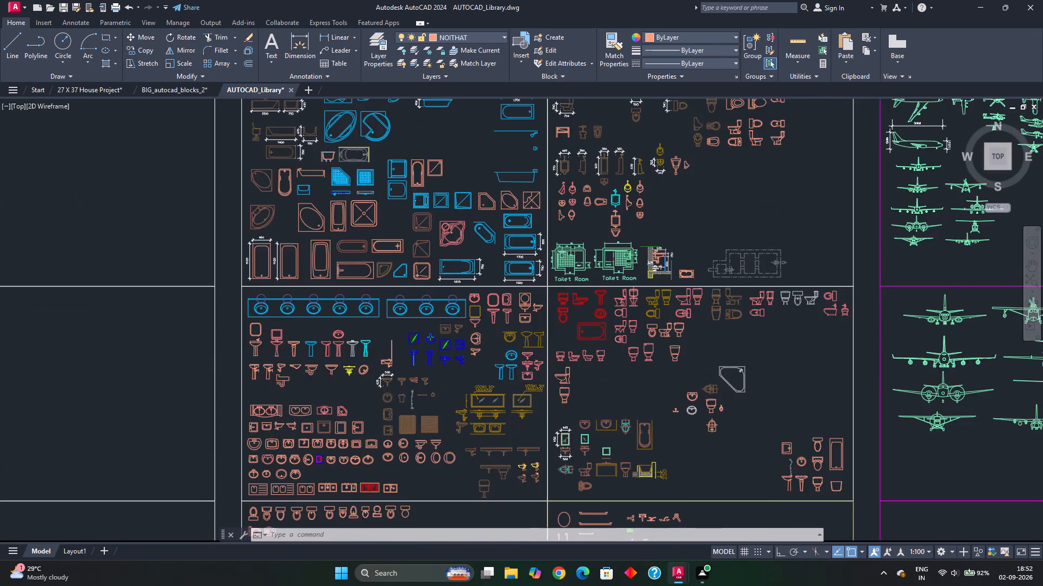
{"action": "middle_click_drag", "start_coordinate": [369, 397], "coordinate": [309, 195]}
{"action": "scroll", "coordinate": [426, 311], "scroll_direction": "down", "scroll_amount": 2}
{"action": "middle_click_drag", "start_coordinate": [503, 355], "coordinate": [210, 148]}
{"action": "scroll", "coordinate": [313, 196], "scroll_direction": "down", "scroll_amount": 2}
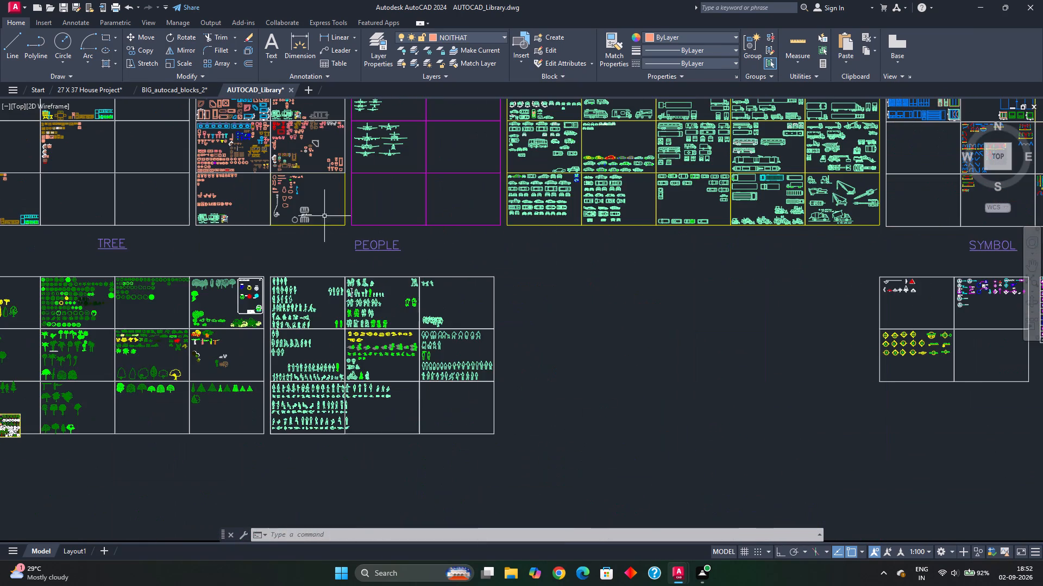
{"action": "middle_click_drag", "start_coordinate": [294, 311], "coordinate": [380, 215]}
{"action": "scroll", "coordinate": [215, 278], "scroll_direction": "up", "scroll_amount": 3}
{"action": "scroll", "coordinate": [215, 278], "scroll_direction": "down", "scroll_amount": 3}
{"action": "middle_click_drag", "start_coordinate": [388, 308], "coordinate": [237, 301]}
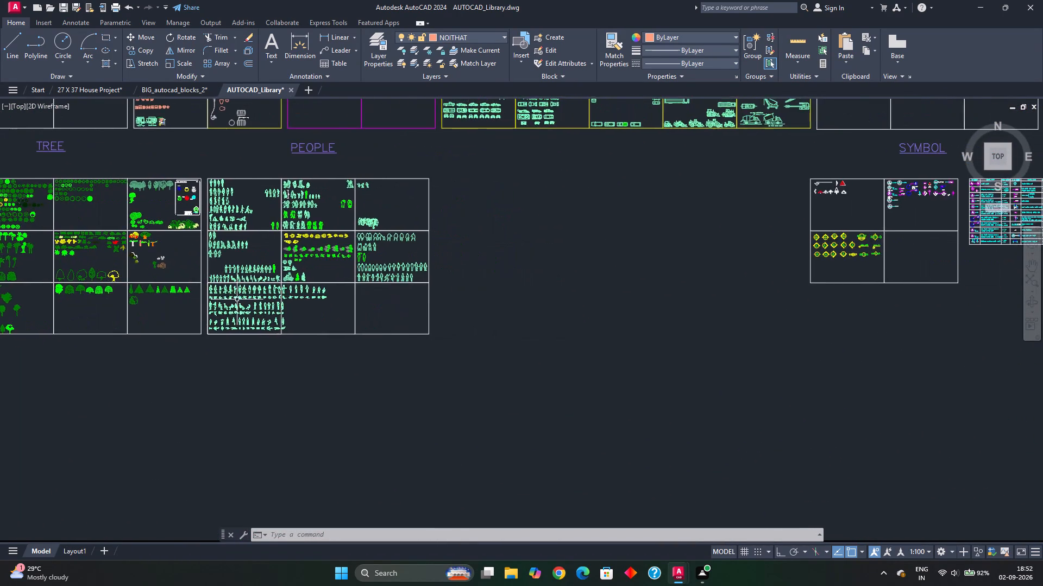
{"action": "scroll", "coordinate": [372, 285], "scroll_direction": "up", "scroll_amount": 2}
{"action": "middle_click_drag", "start_coordinate": [389, 299], "coordinate": [333, 342]}
{"action": "scroll", "coordinate": [334, 342], "scroll_direction": "down", "scroll_amount": 2}
{"action": "middle_click_drag", "start_coordinate": [475, 265], "coordinate": [70, 286]}
{"action": "scroll", "coordinate": [366, 322], "scroll_direction": "up", "scroll_amount": 2}
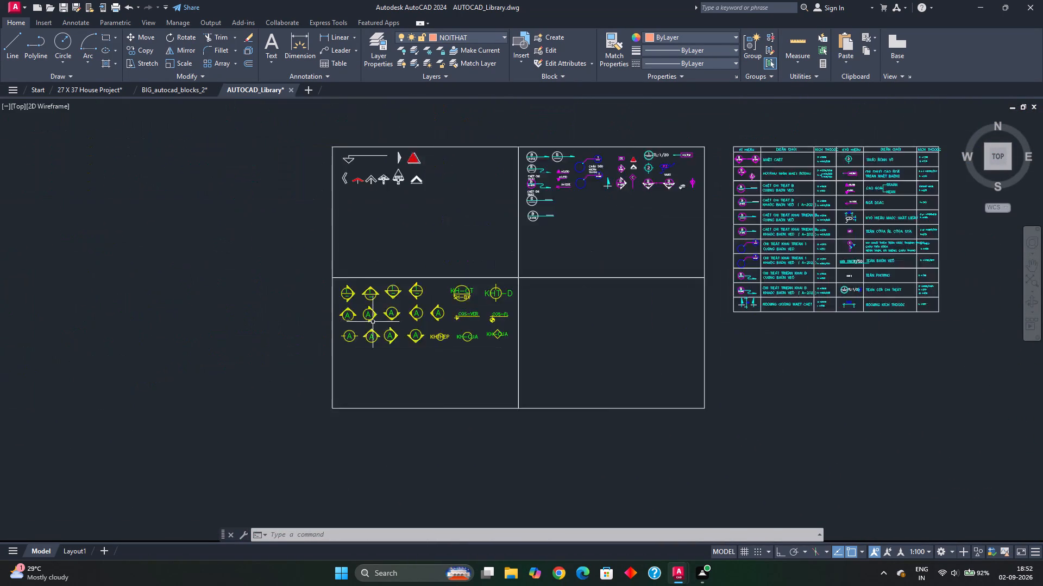
{"action": "scroll", "coordinate": [374, 323], "scroll_direction": "up", "scroll_amount": 1}
{"action": "scroll", "coordinate": [376, 323], "scroll_direction": "down", "scroll_amount": 3}
{"action": "middle_click_drag", "start_coordinate": [319, 280], "coordinate": [365, 402]}
{"action": "scroll", "coordinate": [347, 320], "scroll_direction": "up", "scroll_amount": 2}
{"action": "scroll", "coordinate": [349, 355], "scroll_direction": "down", "scroll_amount": 1}
Browse past the vehicle blocks to the Door & Window section and examine its staircase plan blocks.
{"action": "middle_click_drag", "start_coordinate": [351, 363], "coordinate": [356, 405]}
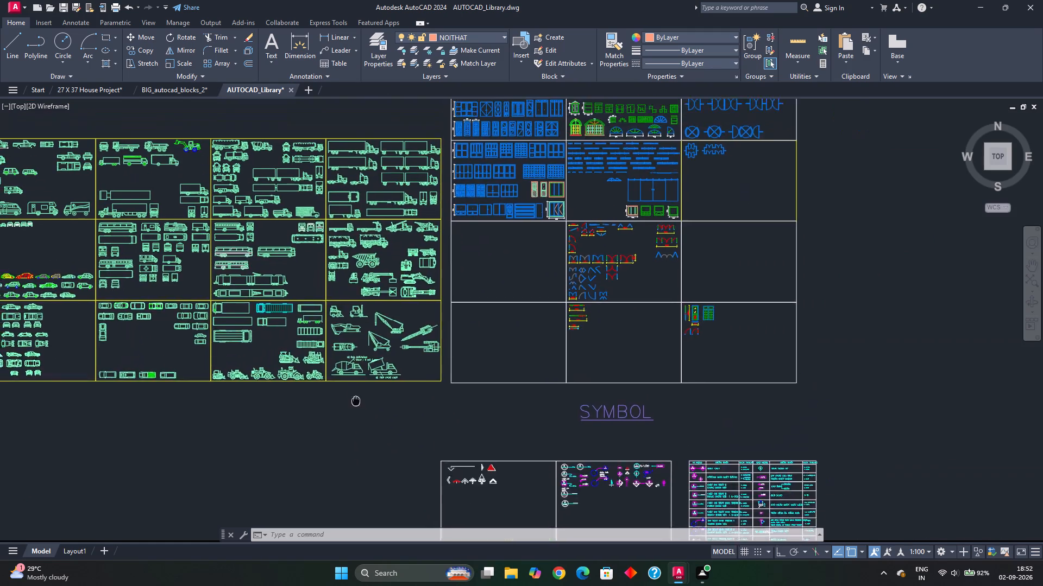
{"action": "middle_click_drag", "start_coordinate": [356, 405], "coordinate": [493, 466]}
{"action": "middle_click_drag", "start_coordinate": [259, 360], "coordinate": [349, 458]}
{"action": "middle_click_drag", "start_coordinate": [351, 329], "coordinate": [331, 468]}
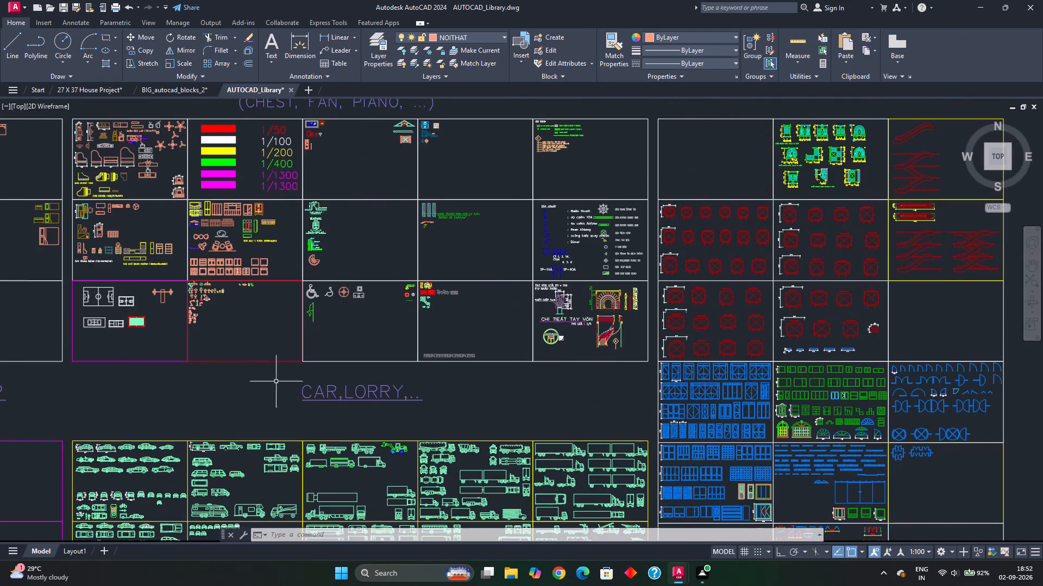
{"action": "scroll", "coordinate": [239, 310], "scroll_direction": "up", "scroll_amount": 2}
{"action": "scroll", "coordinate": [321, 308], "scroll_direction": "down", "scroll_amount": 2}
{"action": "middle_click_drag", "start_coordinate": [387, 299], "coordinate": [270, 297]}
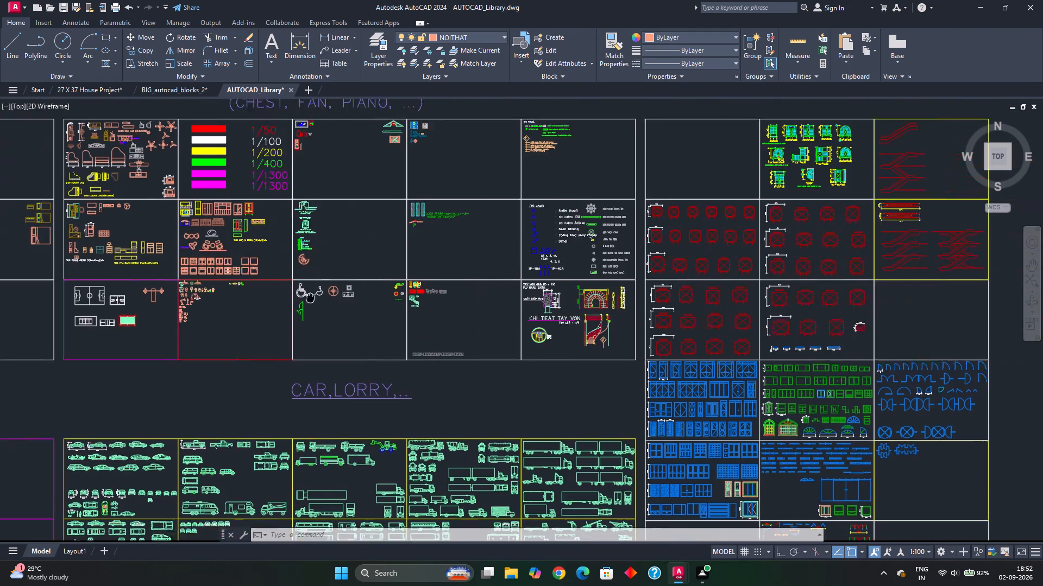
{"action": "middle_click_drag", "start_coordinate": [270, 297], "coordinate": [0, 269]}
{"action": "middle_click_drag", "start_coordinate": [367, 305], "coordinate": [373, 359]}
{"action": "middle_click_drag", "start_coordinate": [353, 265], "coordinate": [362, 335]}
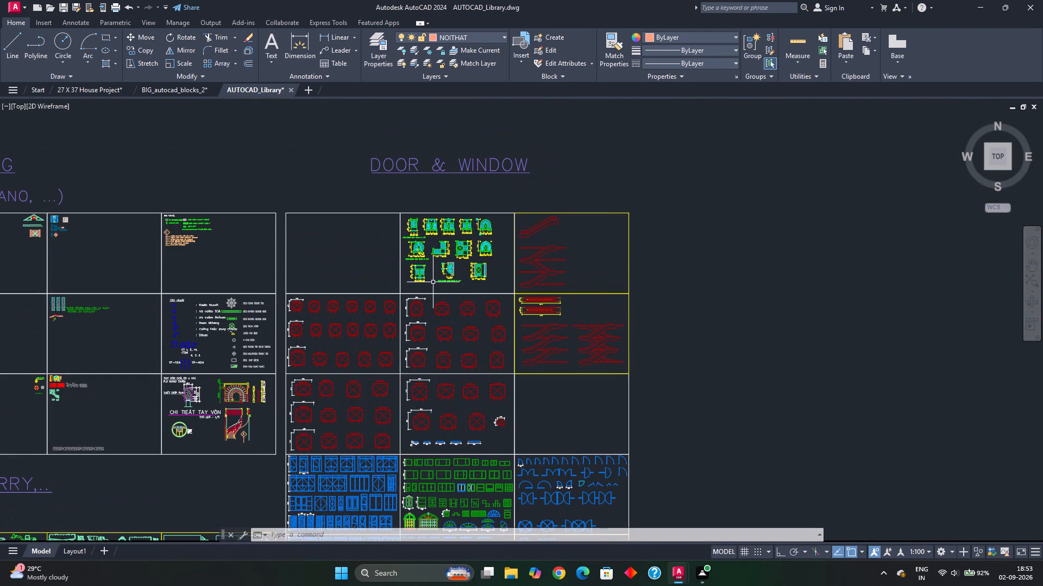
{"action": "scroll", "coordinate": [433, 283], "scroll_direction": "up", "scroll_amount": 5}
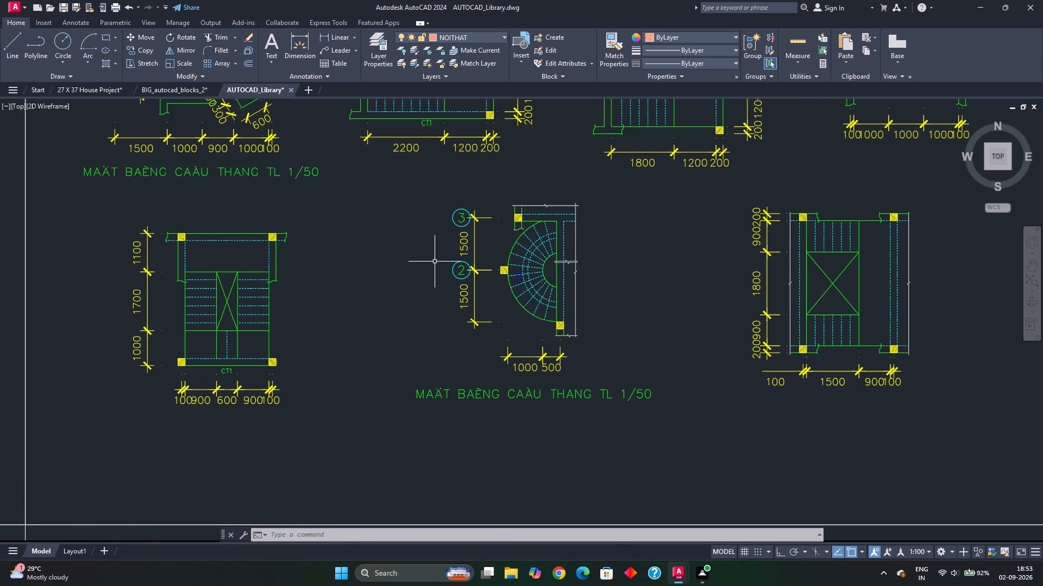
{"action": "scroll", "coordinate": [433, 263], "scroll_direction": "down", "scroll_amount": 3}
{"action": "middle_click_drag", "start_coordinate": [370, 244], "coordinate": [458, 296]}
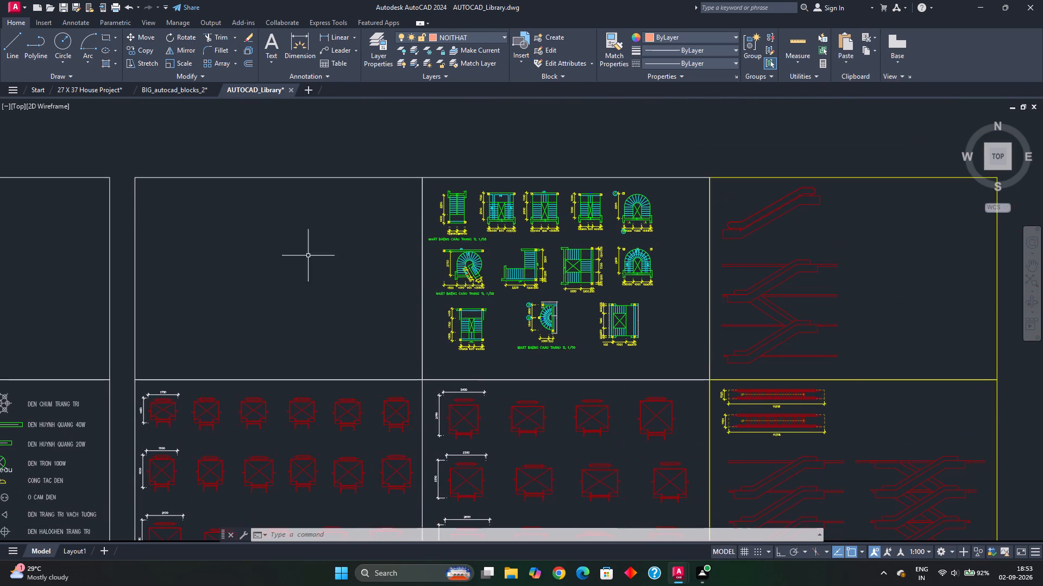
Examine the library's Everything section, covering the legend notes, detail blocks, pianos, fans, cabinets and wardrobes.
{"action": "middle_click_drag", "start_coordinate": [316, 264], "coordinate": [541, 276]}
{"action": "middle_click_drag", "start_coordinate": [401, 302], "coordinate": [589, 305]}
{"action": "scroll", "coordinate": [281, 241], "scroll_direction": "up", "scroll_amount": 3}
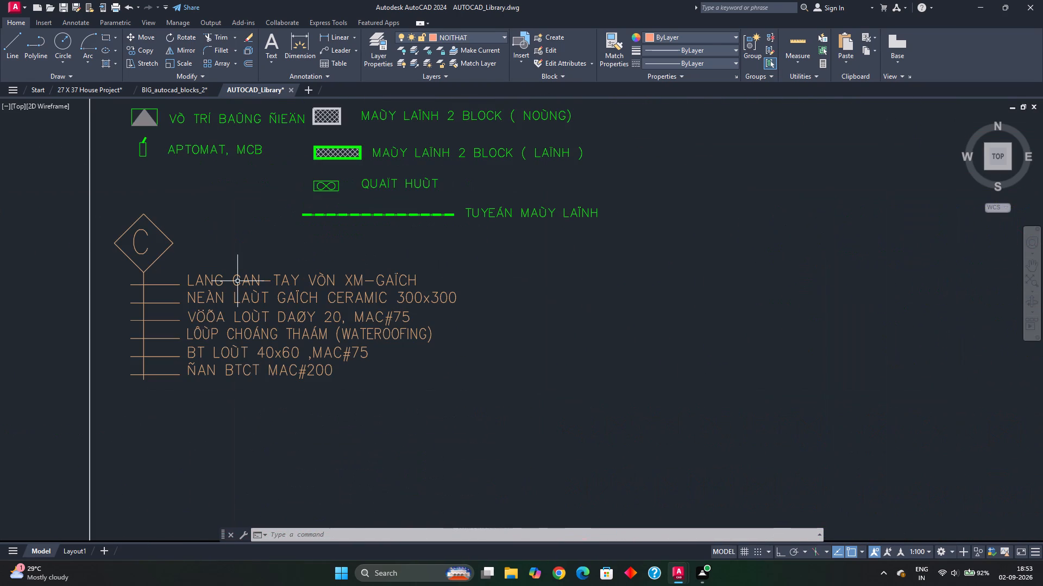
{"action": "scroll", "coordinate": [237, 282], "scroll_direction": "down", "scroll_amount": 1}
{"action": "scroll", "coordinate": [175, 237], "scroll_direction": "down", "scroll_amount": 2}
{"action": "middle_click_drag", "start_coordinate": [117, 265], "coordinate": [551, 202]}
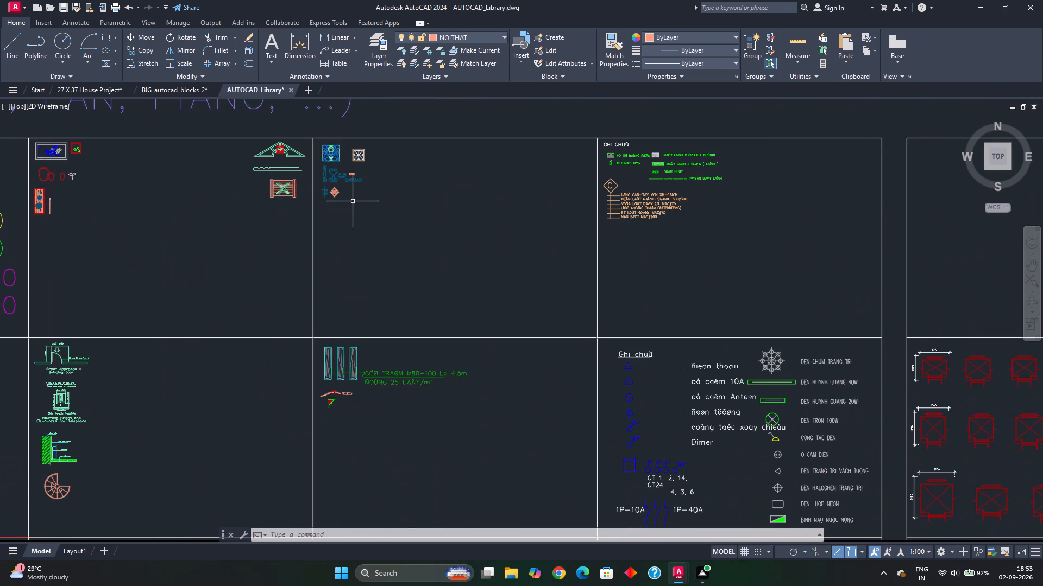
{"action": "scroll", "coordinate": [344, 195], "scroll_direction": "up", "scroll_amount": 3}
{"action": "scroll", "coordinate": [344, 201], "scroll_direction": "down", "scroll_amount": 1}
{"action": "middle_click_drag", "start_coordinate": [384, 303], "coordinate": [398, 339]}
{"action": "scroll", "coordinate": [358, 233], "scroll_direction": "down", "scroll_amount": 3}
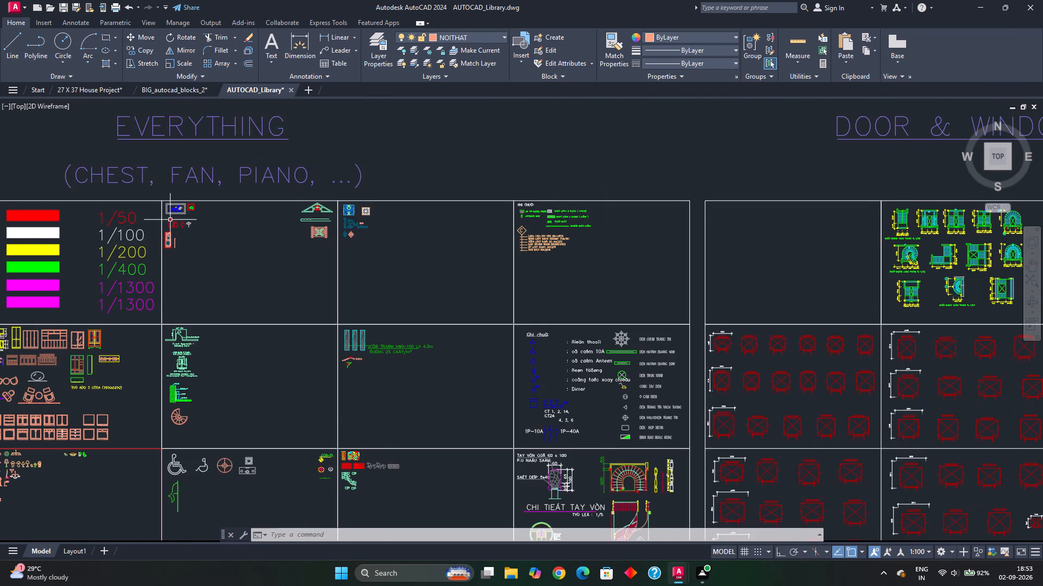
{"action": "middle_click_drag", "start_coordinate": [165, 221], "coordinate": [395, 242]}
{"action": "middle_click_drag", "start_coordinate": [235, 303], "coordinate": [403, 264]}
{"action": "scroll", "coordinate": [241, 241], "scroll_direction": "up", "scroll_amount": 3}
{"action": "scroll", "coordinate": [239, 243], "scroll_direction": "down", "scroll_amount": 2}
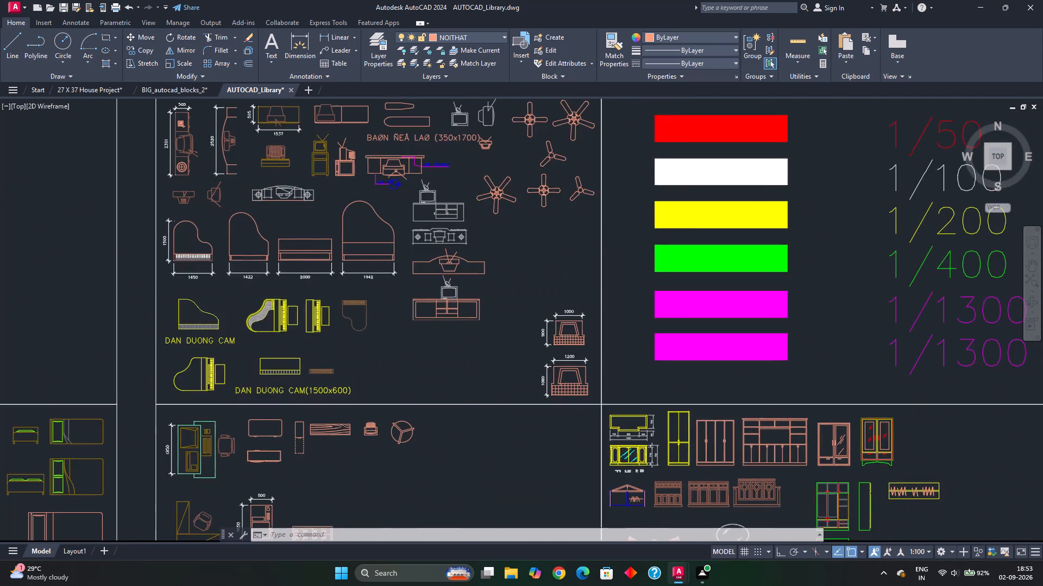
{"action": "middle_click_drag", "start_coordinate": [315, 342], "coordinate": [295, 192]}
{"action": "scroll", "coordinate": [290, 304], "scroll_direction": "up", "scroll_amount": 2}
{"action": "scroll", "coordinate": [290, 301], "scroll_direction": "down", "scroll_amount": 3}
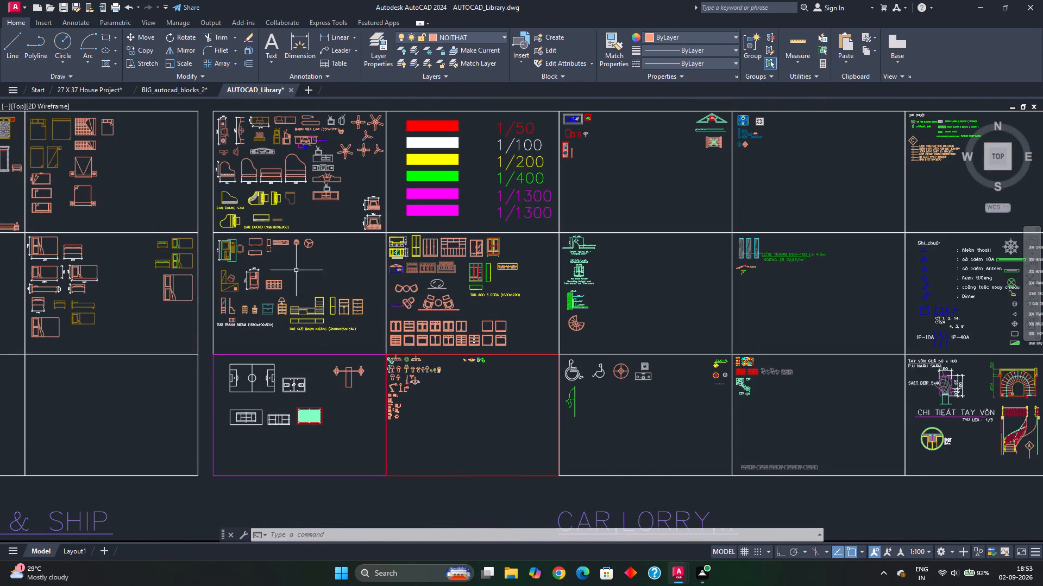
{"action": "scroll", "coordinate": [247, 299], "scroll_direction": "up", "scroll_amount": 2}
{"action": "scroll", "coordinate": [238, 310], "scroll_direction": "down", "scroll_amount": 1}
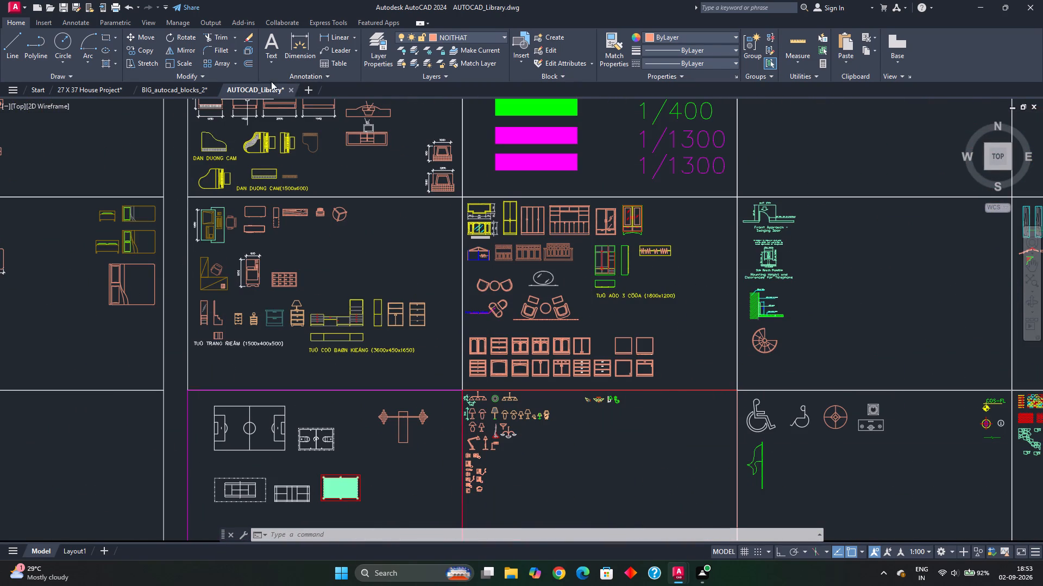
Switch to the BIG_autocad_blocks_2 drawing and look over the furniture row, the ARCON LIBRARY grid and the hatch samples.
{"action": "left_click", "coordinate": [194, 88]}
{"action": "scroll", "coordinate": [318, 241], "scroll_direction": "down", "scroll_amount": 2}
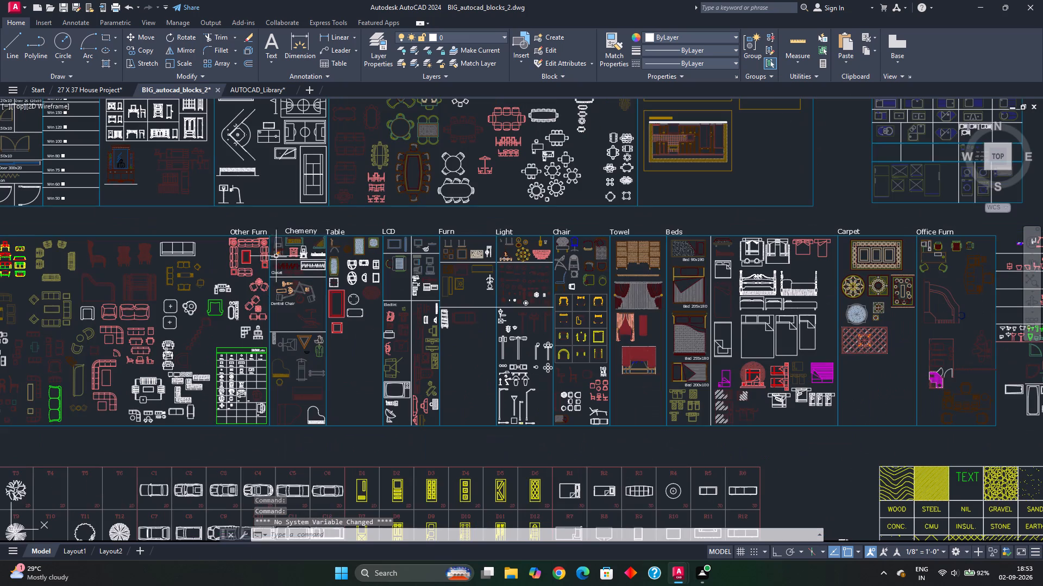
{"action": "scroll", "coordinate": [256, 291], "scroll_direction": "down", "scroll_amount": 2}
{"action": "middle_click_drag", "start_coordinate": [256, 292], "coordinate": [254, 224]}
{"action": "scroll", "coordinate": [173, 265], "scroll_direction": "up", "scroll_amount": 3}
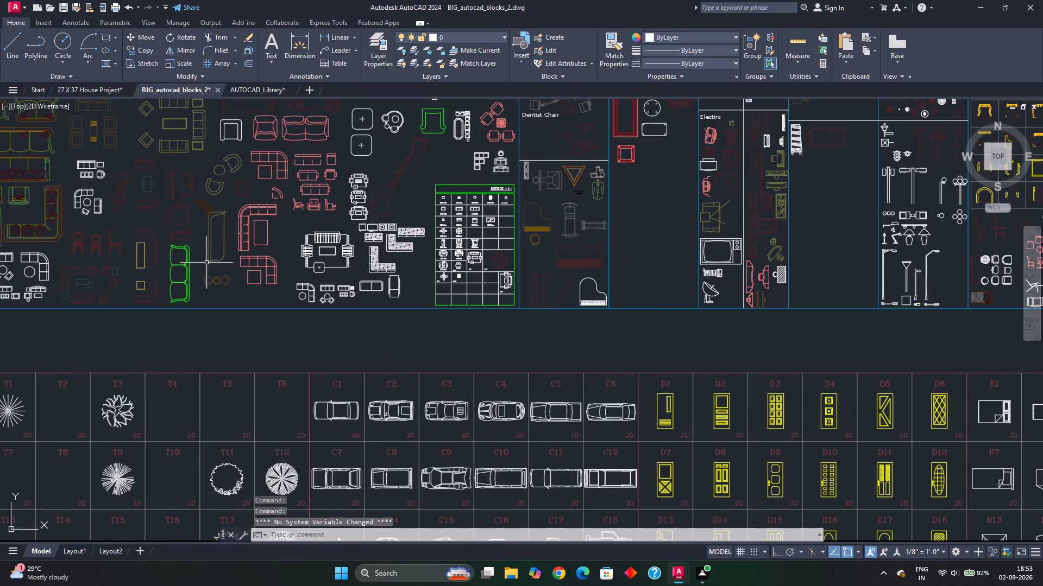
{"action": "scroll", "coordinate": [220, 282], "scroll_direction": "down", "scroll_amount": 2}
{"action": "middle_click_drag", "start_coordinate": [226, 290], "coordinate": [218, 180]}
{"action": "scroll", "coordinate": [282, 254], "scroll_direction": "up", "scroll_amount": 2}
{"action": "scroll", "coordinate": [282, 257], "scroll_direction": "down", "scroll_amount": 2}
{"action": "middle_click_drag", "start_coordinate": [365, 343], "coordinate": [295, 238]}
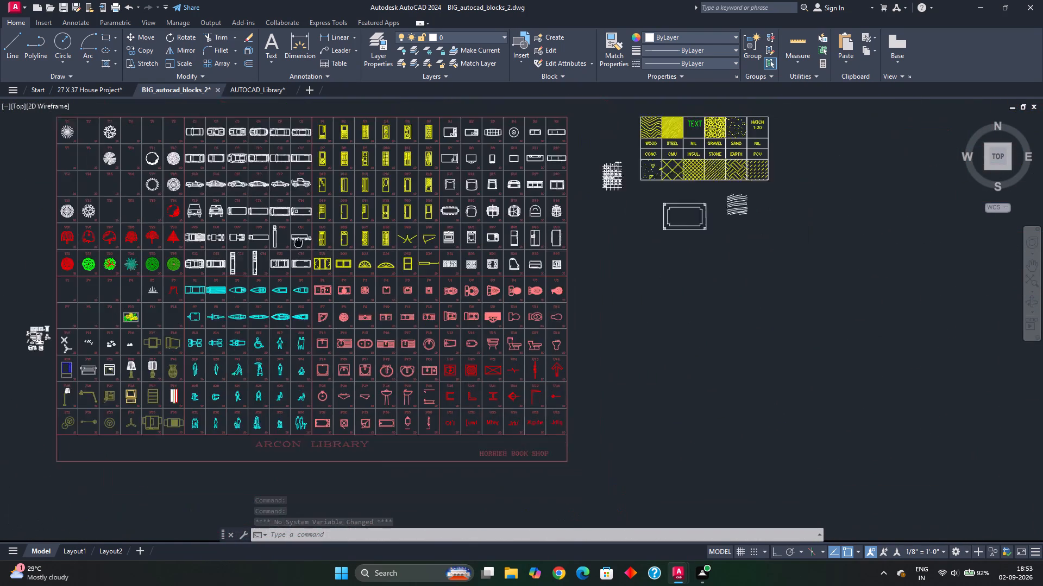
{"action": "middle_click_drag", "start_coordinate": [295, 238], "coordinate": [306, 332]}
{"action": "middle_click_drag", "start_coordinate": [381, 308], "coordinate": [323, 370]}
{"action": "middle_click_drag", "start_coordinate": [359, 297], "coordinate": [354, 342]}
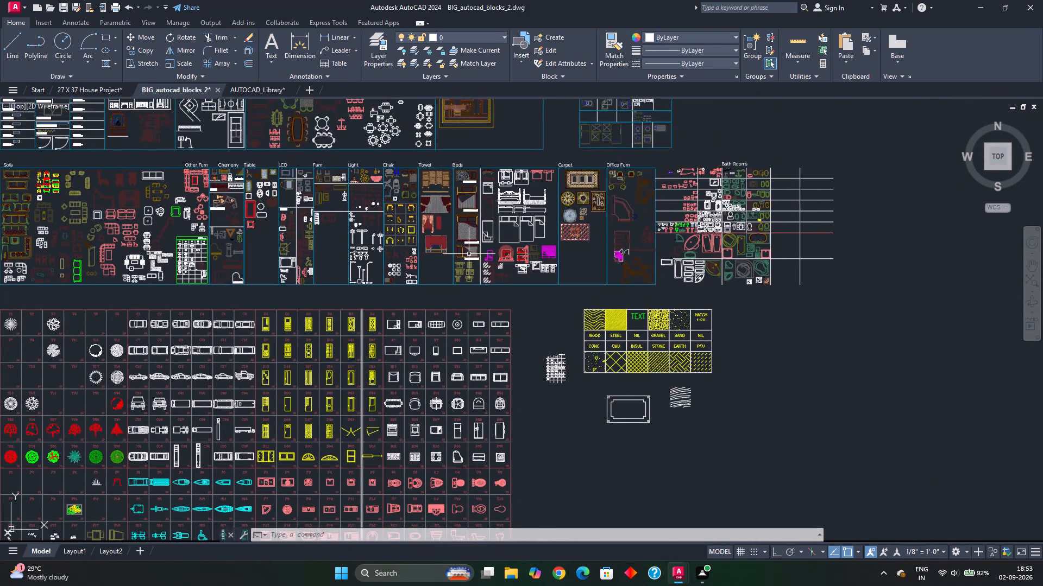
{"action": "scroll", "coordinate": [469, 254], "scroll_direction": "up", "scroll_amount": 2}
{"action": "middle_click_drag", "start_coordinate": [410, 258], "coordinate": [402, 291]}
{"action": "middle_click_drag", "start_coordinate": [452, 284], "coordinate": [366, 336]}
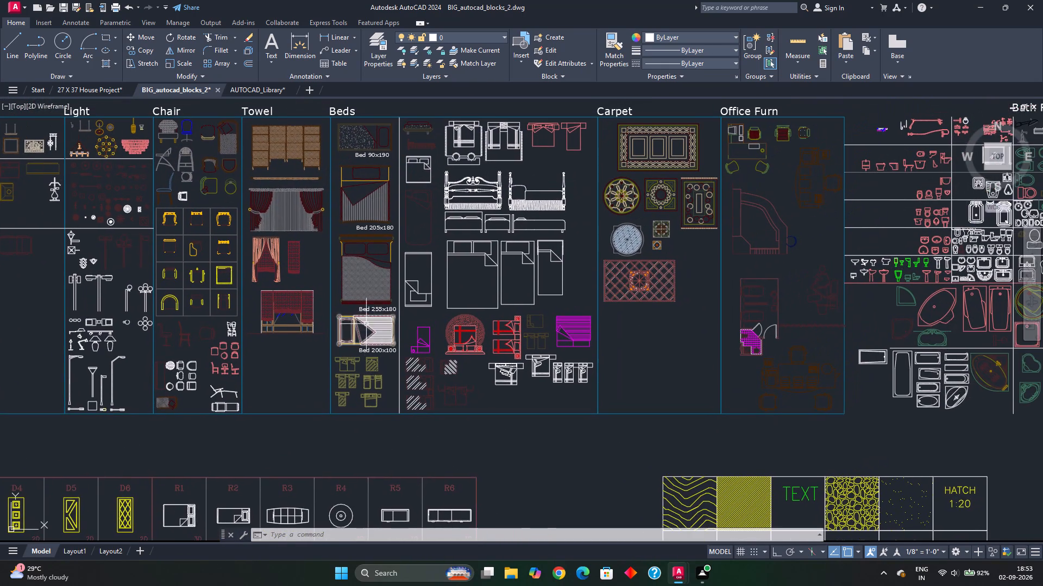
{"action": "middle_click_drag", "start_coordinate": [403, 302], "coordinate": [374, 330]}
Examine the toilet, basin, shower and bathtub blocks in the Bath Rooms section.
{"action": "scroll", "coordinate": [844, 269], "scroll_direction": "up", "scroll_amount": 2}
{"action": "middle_click_drag", "start_coordinate": [842, 267], "coordinate": [509, 291]}
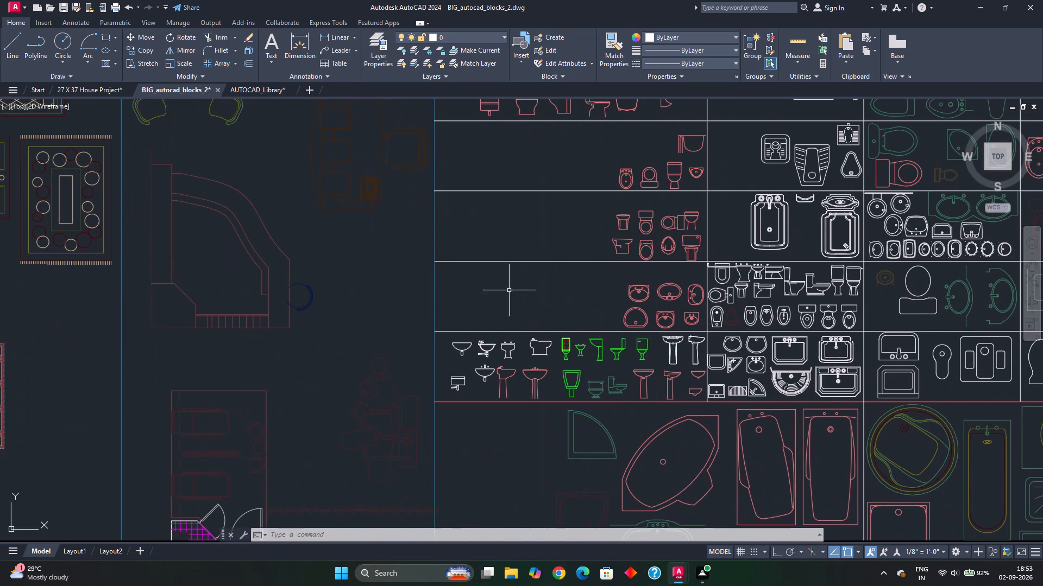
{"action": "middle_click_drag", "start_coordinate": [626, 335], "coordinate": [413, 413]}
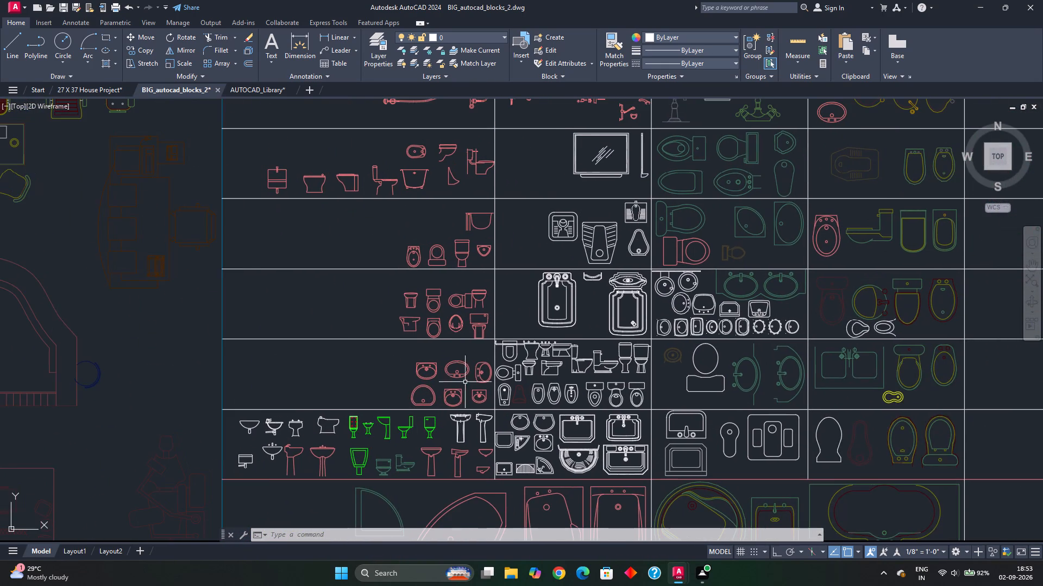
{"action": "middle_click_drag", "start_coordinate": [483, 338], "coordinate": [480, 455]}
{"action": "middle_click_drag", "start_coordinate": [474, 378], "coordinate": [334, 310]}
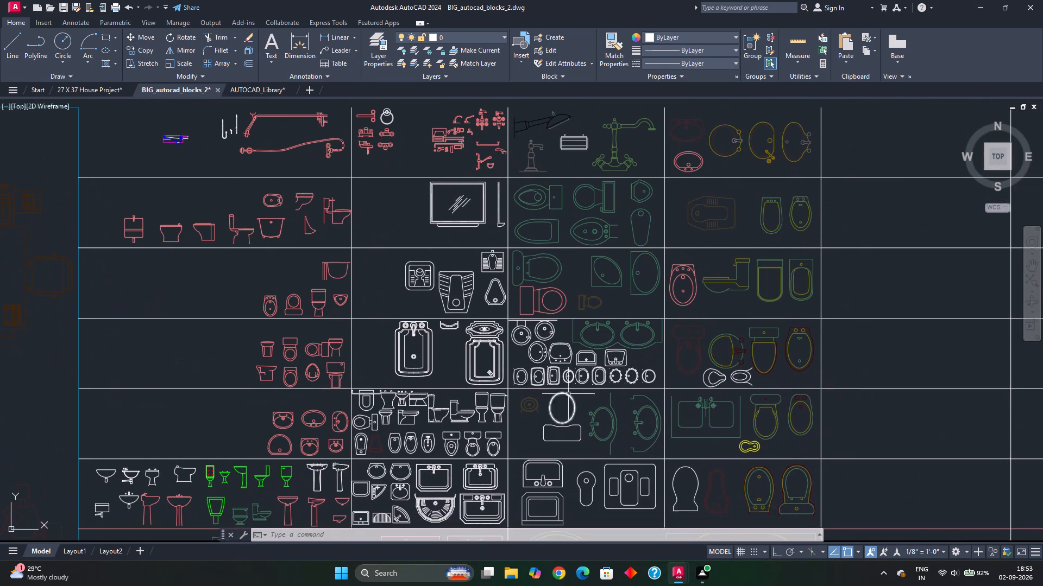
{"action": "middle_click_drag", "start_coordinate": [567, 394], "coordinate": [476, 272]}
{"action": "middle_click_drag", "start_coordinate": [488, 434], "coordinate": [561, 259]}
{"action": "scroll", "coordinate": [489, 327], "scroll_direction": "down", "scroll_amount": 1}
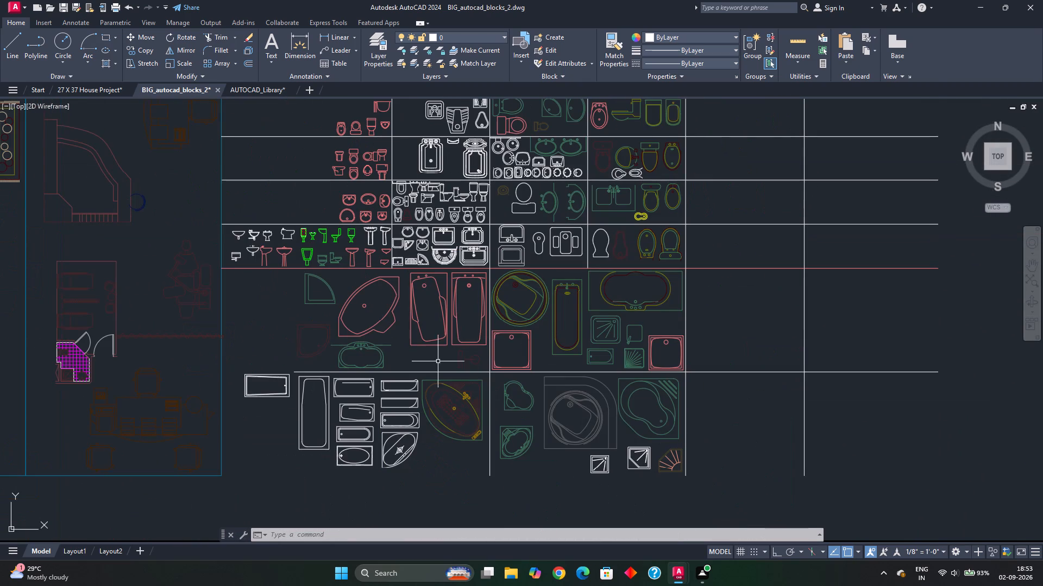
Look through the kitchen sink and appliance blocks, the kitchen layout drawings and the dining table blocks.
{"action": "middle_click_drag", "start_coordinate": [393, 340], "coordinate": [451, 511]}
{"action": "scroll", "coordinate": [458, 518], "scroll_direction": "down", "scroll_amount": 2}
{"action": "scroll", "coordinate": [376, 340], "scroll_direction": "up", "scroll_amount": 2}
{"action": "middle_click_drag", "start_coordinate": [376, 339], "coordinate": [379, 333]}
{"action": "middle_click_drag", "start_coordinate": [336, 178], "coordinate": [355, 218]}
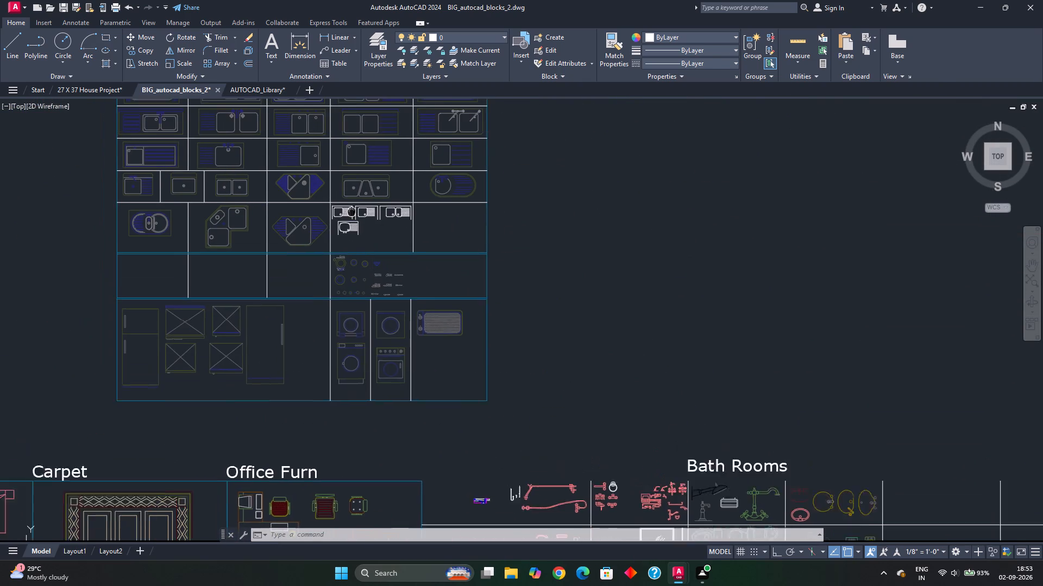
{"action": "middle_click_drag", "start_coordinate": [355, 218], "coordinate": [361, 225]}
{"action": "middle_click_drag", "start_coordinate": [215, 364], "coordinate": [717, 338]}
{"action": "scroll", "coordinate": [322, 267], "scroll_direction": "down", "scroll_amount": 1}
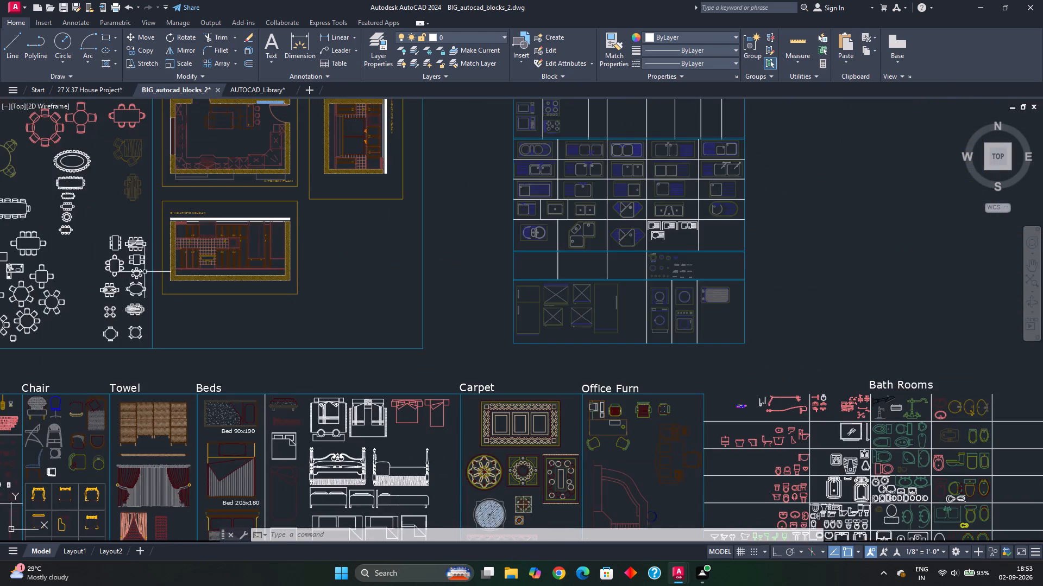
{"action": "middle_click_drag", "start_coordinate": [125, 274], "coordinate": [510, 278]}
{"action": "middle_click_drag", "start_coordinate": [233, 249], "coordinate": [462, 283]}
{"action": "scroll", "coordinate": [369, 393], "scroll_direction": "up", "scroll_amount": 1}
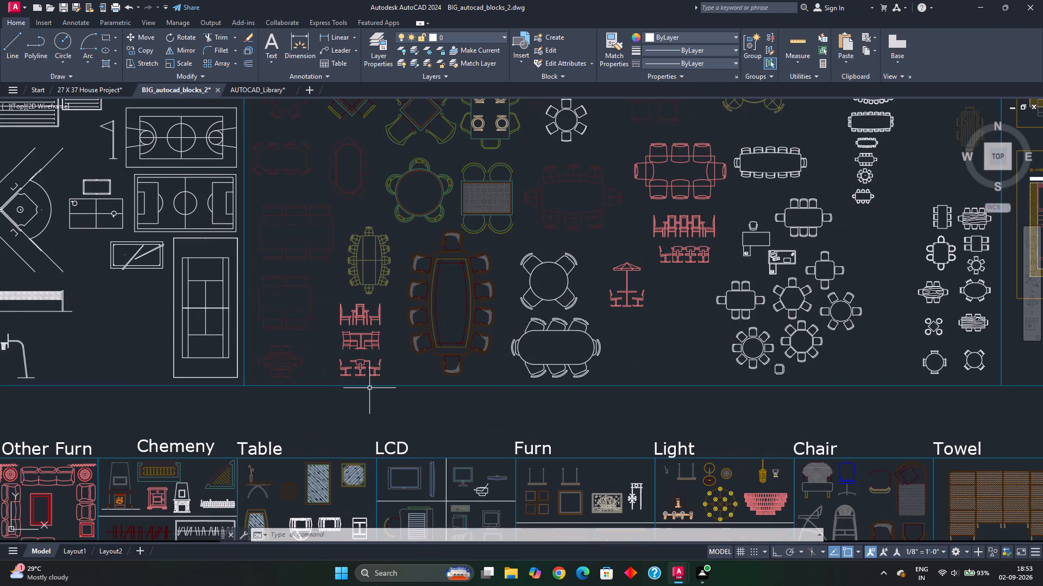
Browse the furniture row towards the Sofa section and examine its coloured chair, sofa and dressing table elevation and plan blocks.
{"action": "scroll", "coordinate": [373, 389], "scroll_direction": "down", "scroll_amount": 1}
{"action": "middle_click_drag", "start_coordinate": [370, 394], "coordinate": [403, 239]}
{"action": "middle_click_drag", "start_coordinate": [288, 342], "coordinate": [416, 215]}
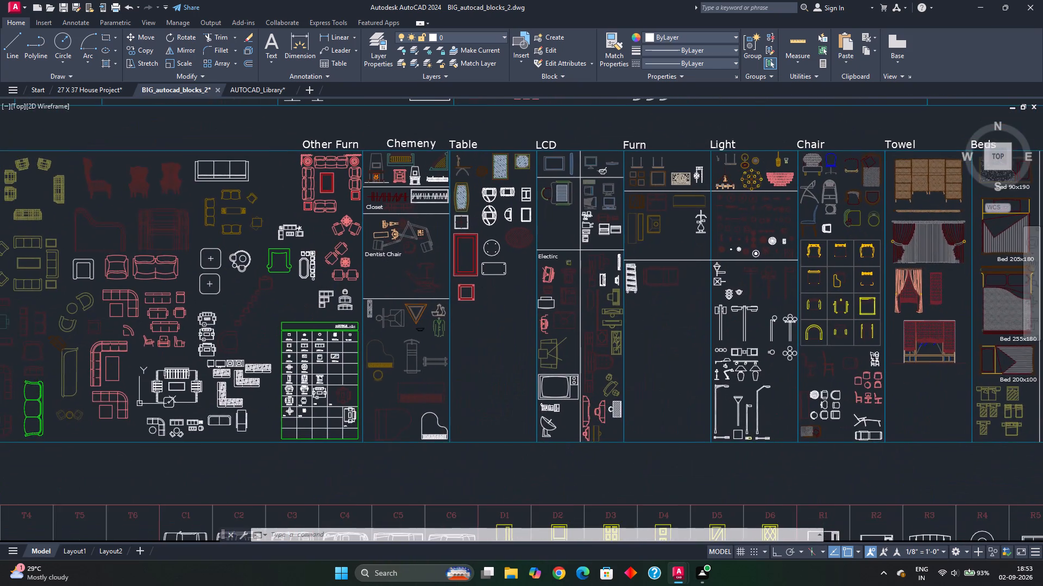
{"action": "scroll", "coordinate": [419, 272], "scroll_direction": "up", "scroll_amount": 2}
{"action": "scroll", "coordinate": [409, 290], "scroll_direction": "down", "scroll_amount": 1}
{"action": "middle_click_drag", "start_coordinate": [373, 381], "coordinate": [409, 281]}
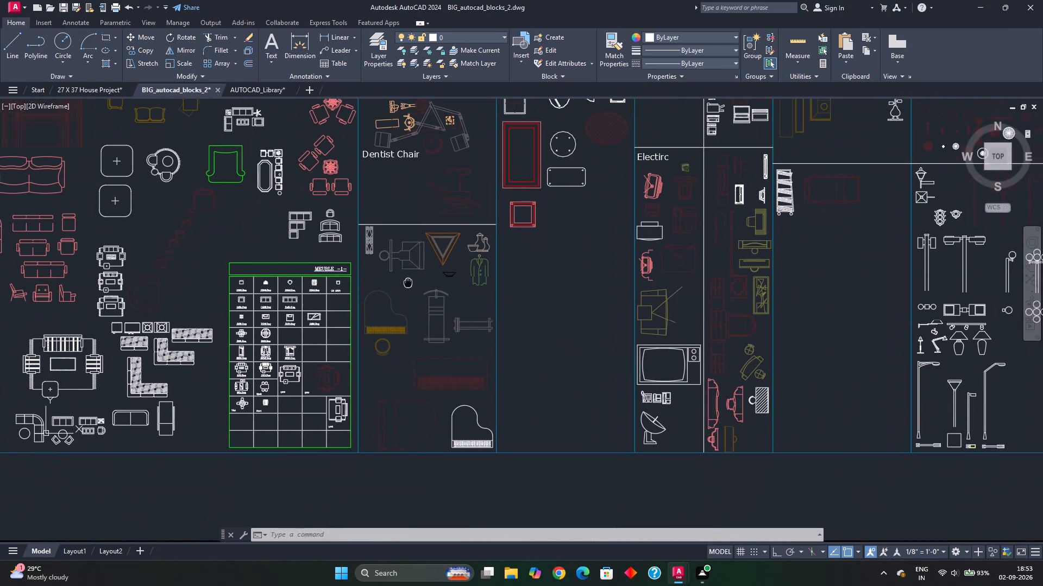
{"action": "middle_click_drag", "start_coordinate": [409, 281], "coordinate": [410, 280]}
{"action": "middle_click_drag", "start_coordinate": [428, 389], "coordinate": [716, 368]}
{"action": "middle_click_drag", "start_coordinate": [389, 245], "coordinate": [397, 257]}
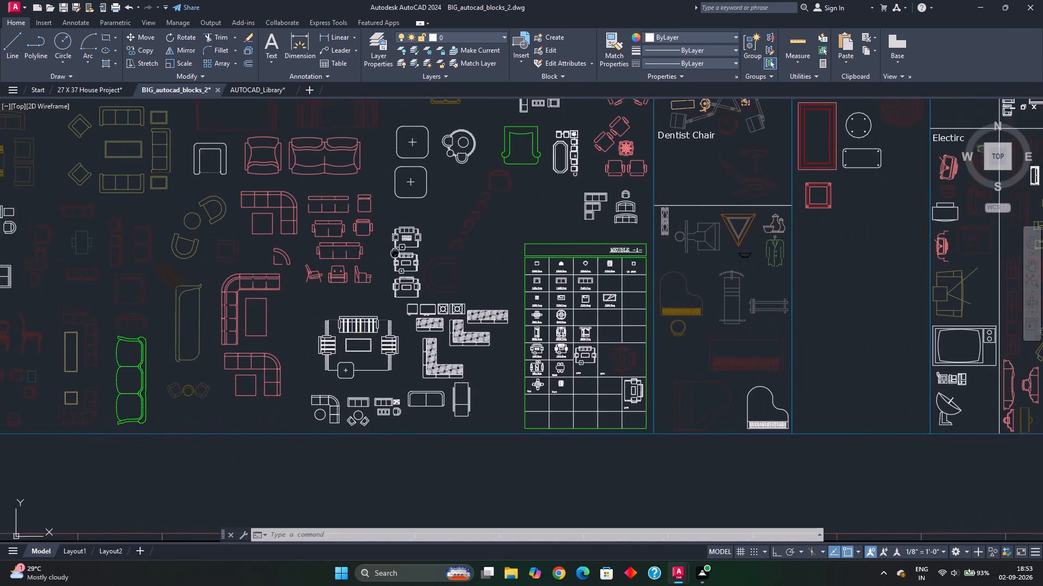
{"action": "middle_click_drag", "start_coordinate": [397, 257], "coordinate": [680, 308]}
{"action": "scroll", "coordinate": [579, 294], "scroll_direction": "down", "scroll_amount": 1}
{"action": "middle_click_drag", "start_coordinate": [462, 245], "coordinate": [462, 281]}
{"action": "scroll", "coordinate": [394, 218], "scroll_direction": "up", "scroll_amount": 3}
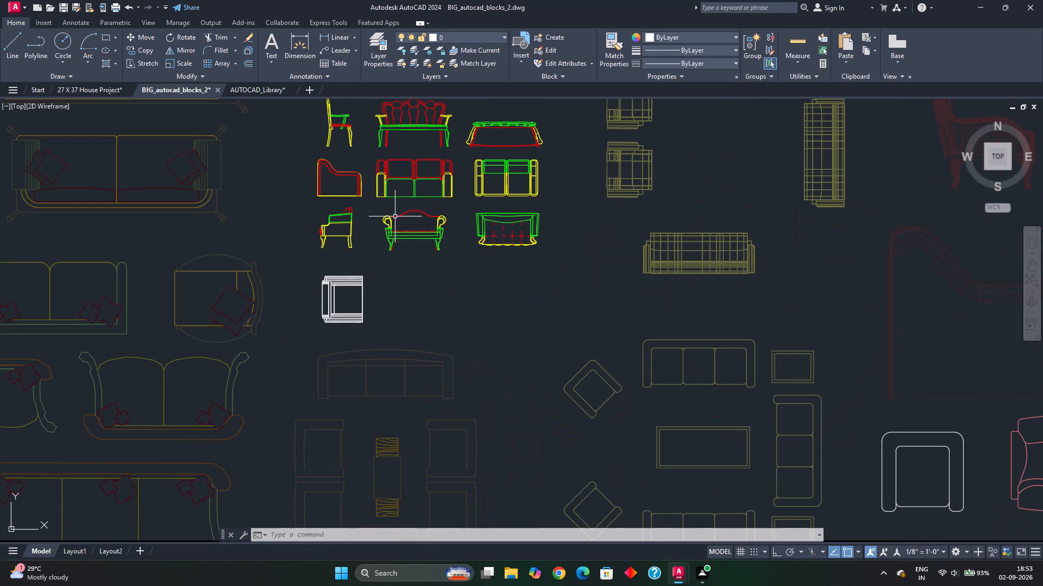
{"action": "middle_click_drag", "start_coordinate": [505, 227], "coordinate": [487, 300]}
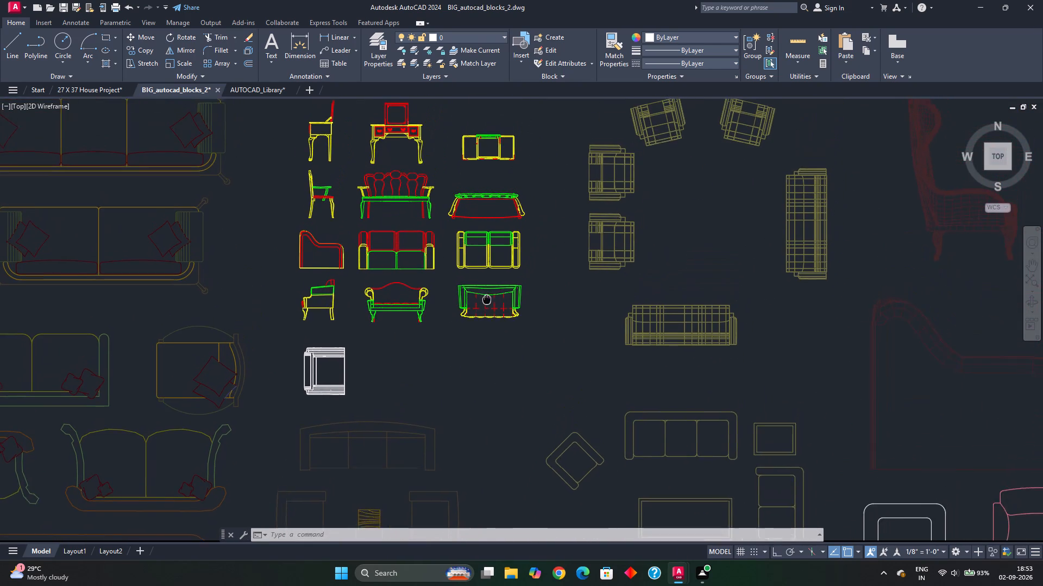
{"action": "middle_click_drag", "start_coordinate": [487, 300], "coordinate": [482, 319]}
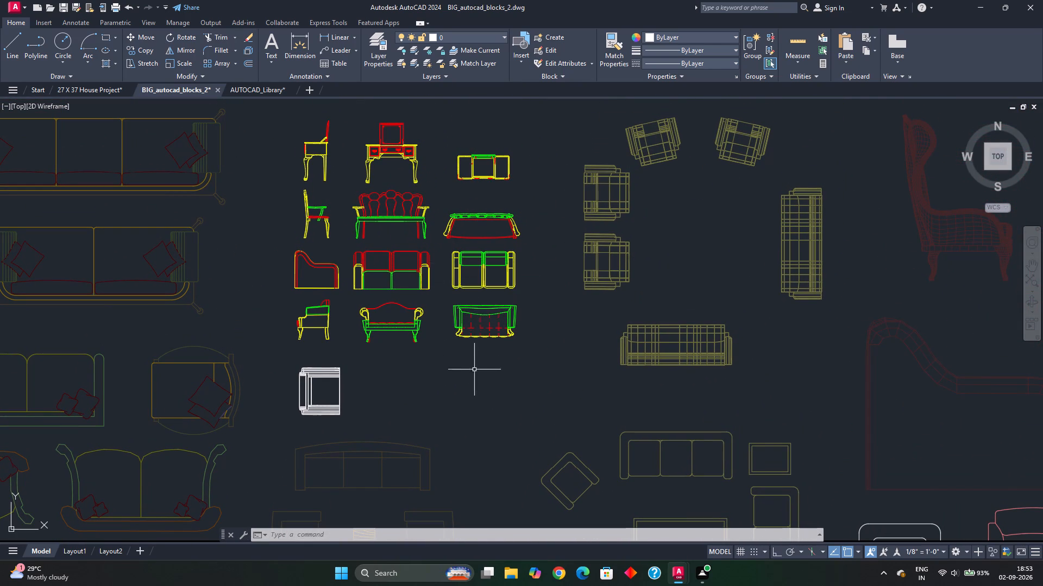
{"action": "middle_click_drag", "start_coordinate": [340, 290], "coordinate": [338, 295]}
{"action": "scroll", "coordinate": [338, 295], "scroll_direction": "down", "scroll_amount": 1}
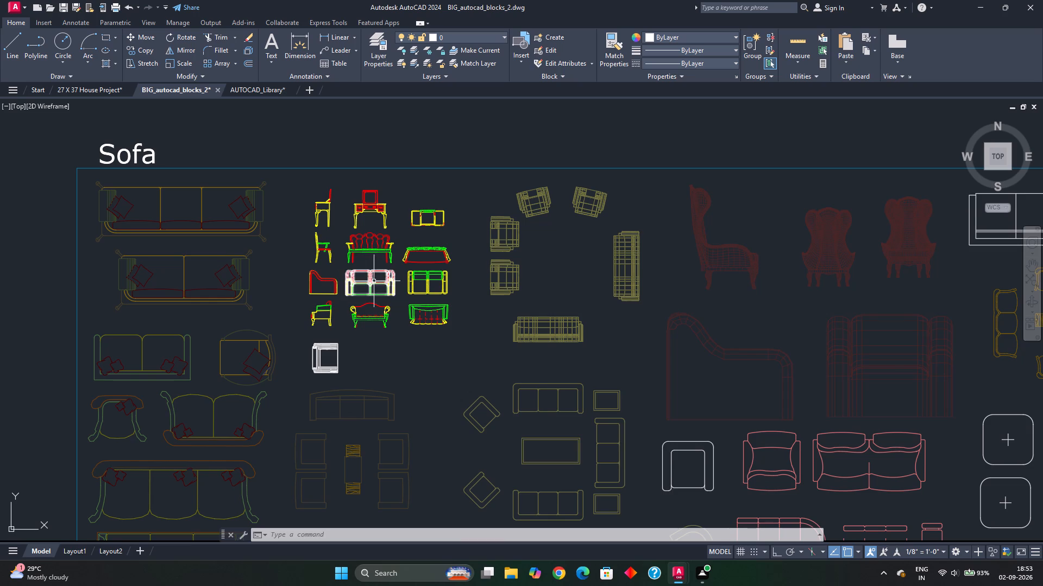
{"action": "middle_click_drag", "start_coordinate": [373, 289], "coordinate": [371, 306]}
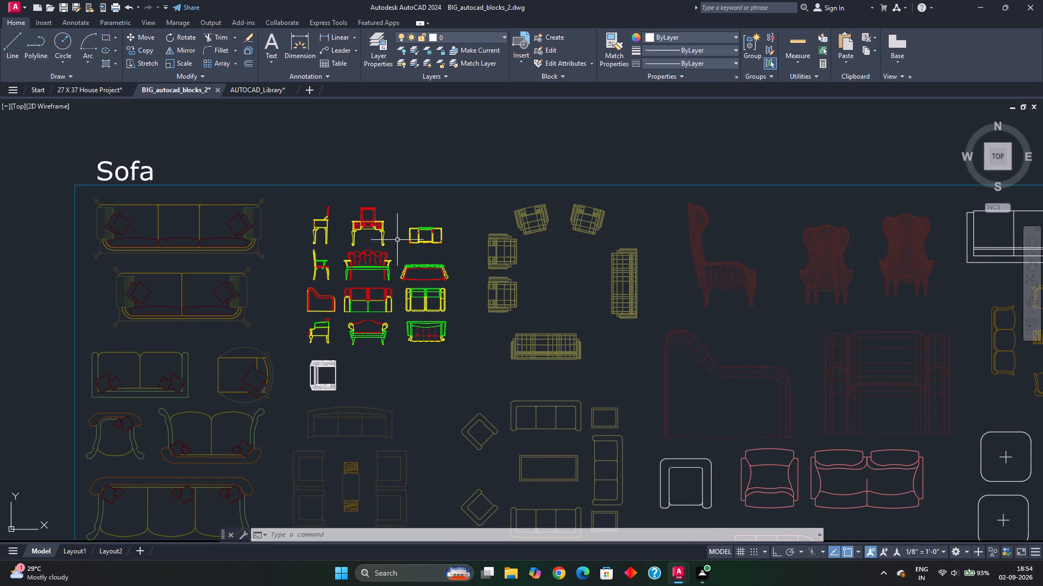
Copy the coloured chair, sofa and dressing table blocks from the Sofa section into the 27 X 37 House Project drawing, beside the staircase section.
{"action": "left_click", "coordinate": [286, 200]}
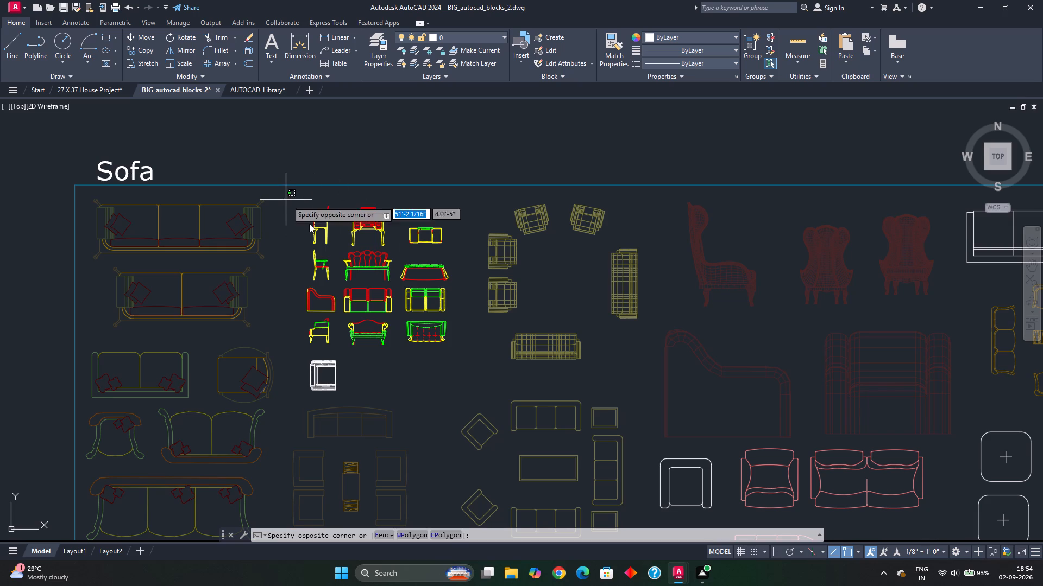
{"action": "left_click", "coordinate": [474, 356]}
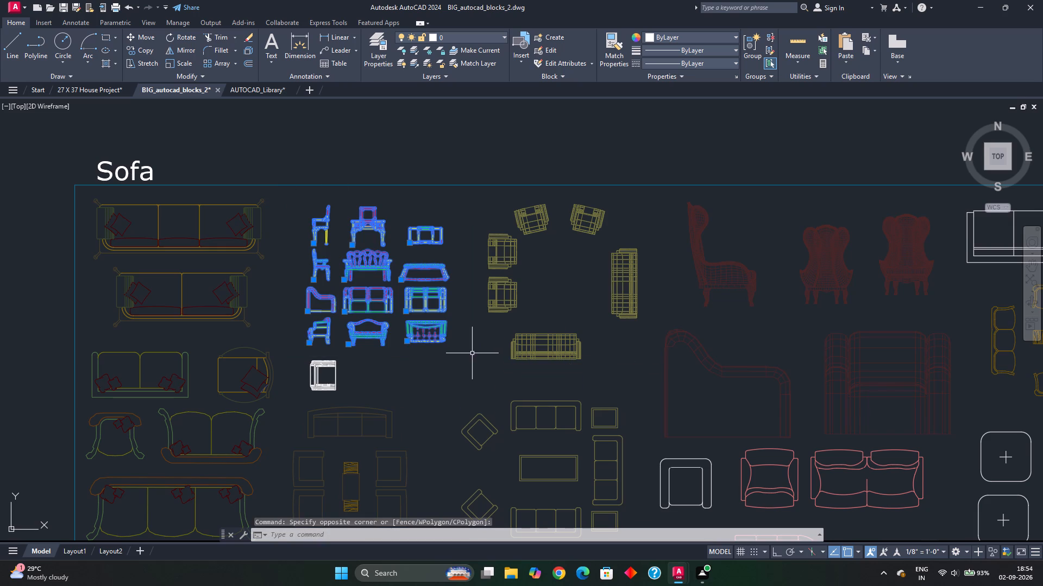
{"action": "key", "text": "ctrl+c"}
{"action": "left_click", "coordinate": [90, 82]}
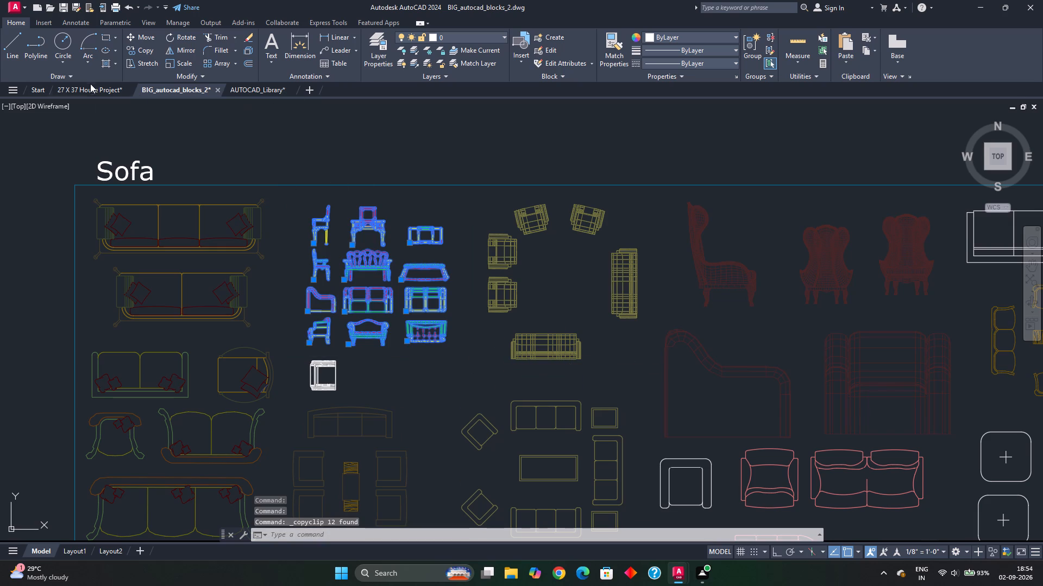
{"action": "left_click", "coordinate": [89, 90]}
{"action": "scroll", "coordinate": [453, 292], "scroll_direction": "down", "scroll_amount": 2}
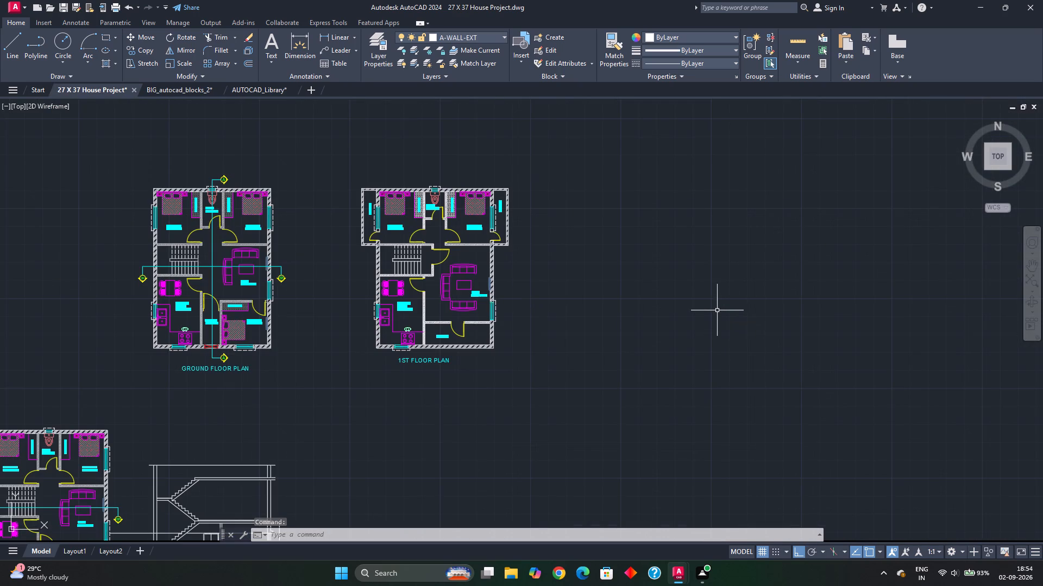
{"action": "key", "text": "v"}
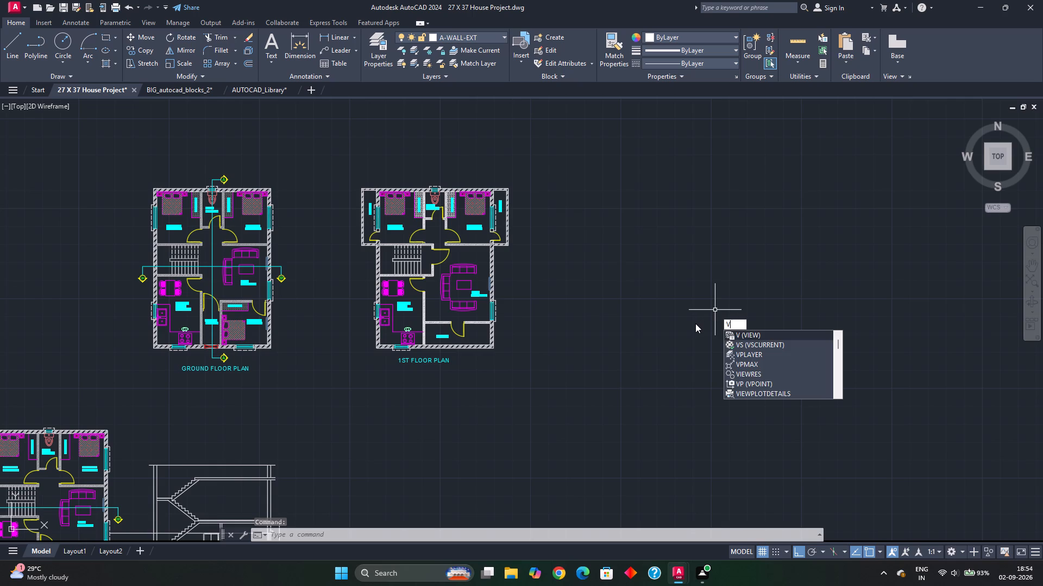
{"action": "key", "text": "BackSpace"}
{"action": "key", "text": "ctrl+v"}
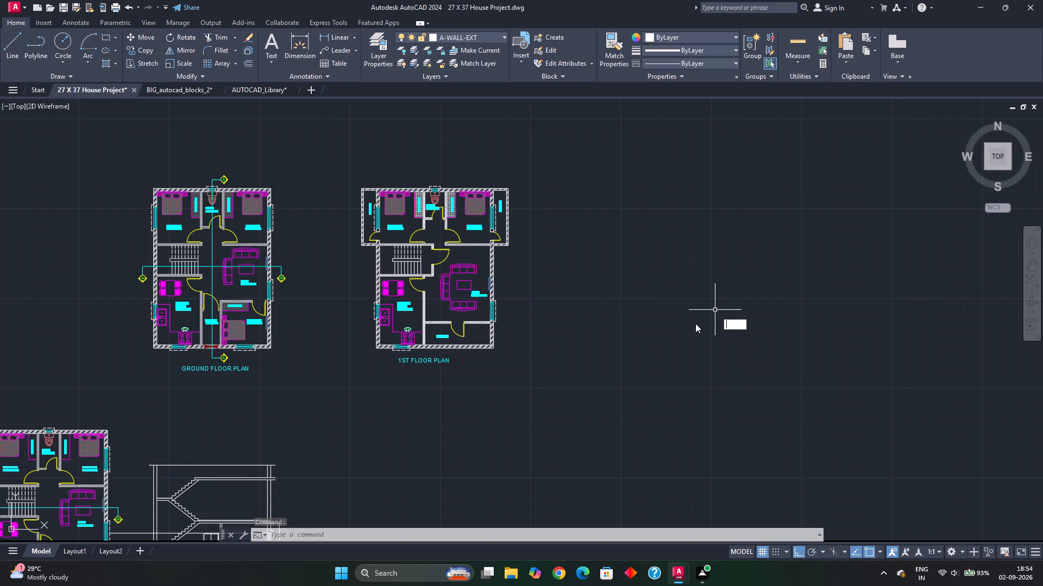
{"action": "key", "text": "Escape"}
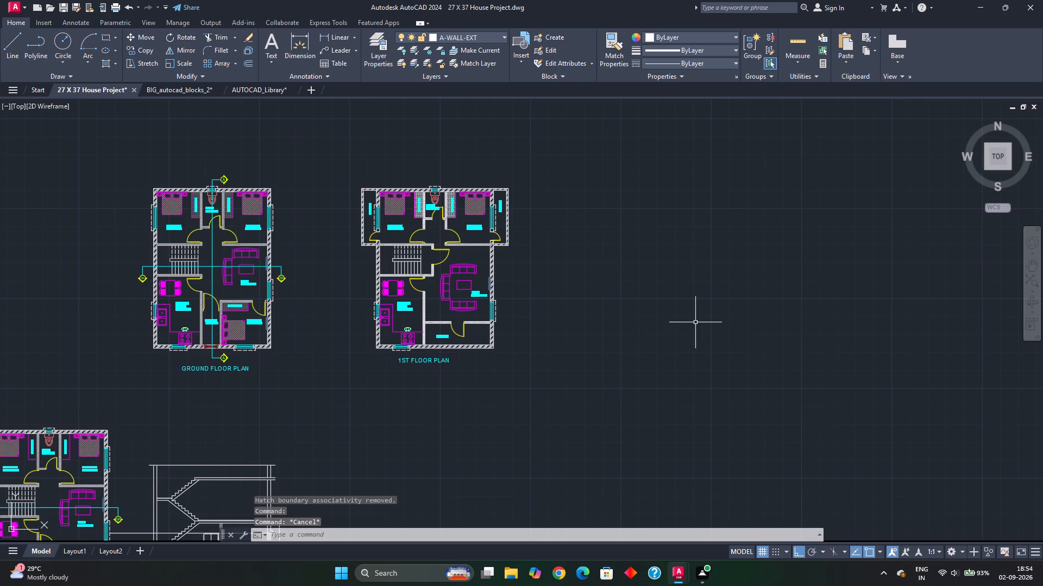
{"action": "key", "text": "ctrl+v"}
{"action": "middle_click_drag", "start_coordinate": [412, 477], "coordinate": [381, 280]}
{"action": "left_click", "coordinate": [285, 360]}
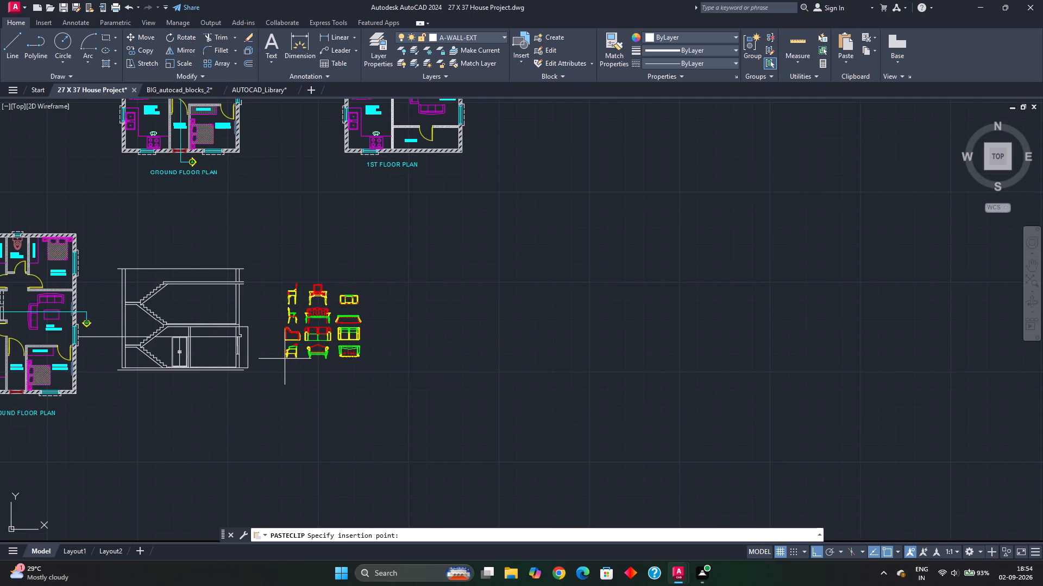
Move the pasted plan-view block of the carved-back bench to the A-FURN layer.
{"action": "scroll", "coordinate": [288, 361], "scroll_direction": "up", "scroll_amount": 1}
{"action": "middle_click_drag", "start_coordinate": [288, 361], "coordinate": [384, 332]}
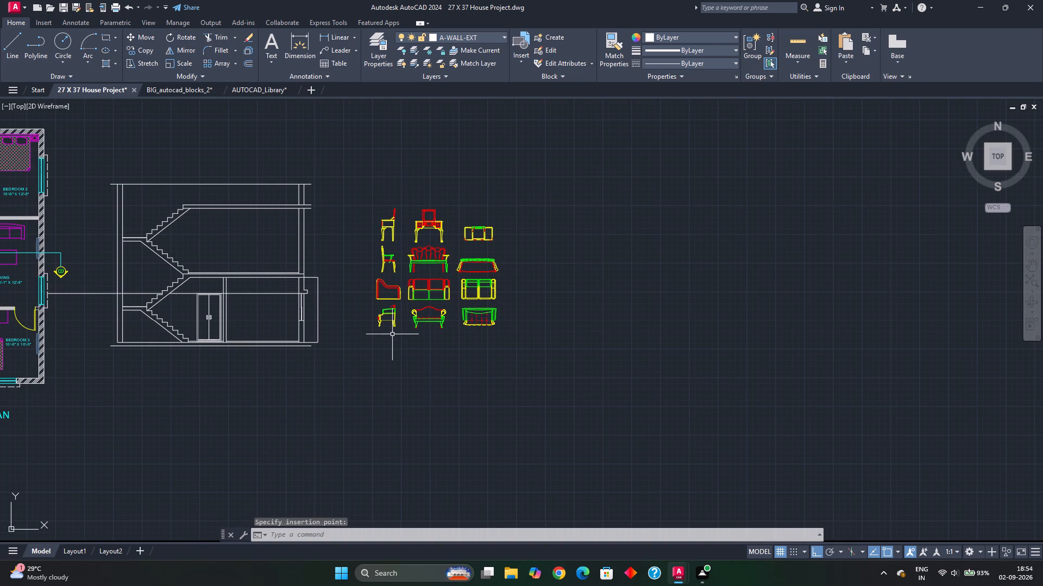
{"action": "middle_click_drag", "start_coordinate": [406, 335], "coordinate": [448, 312]}
{"action": "middle_click_drag", "start_coordinate": [486, 295], "coordinate": [605, 300]}
{"action": "left_click", "coordinate": [627, 243]}
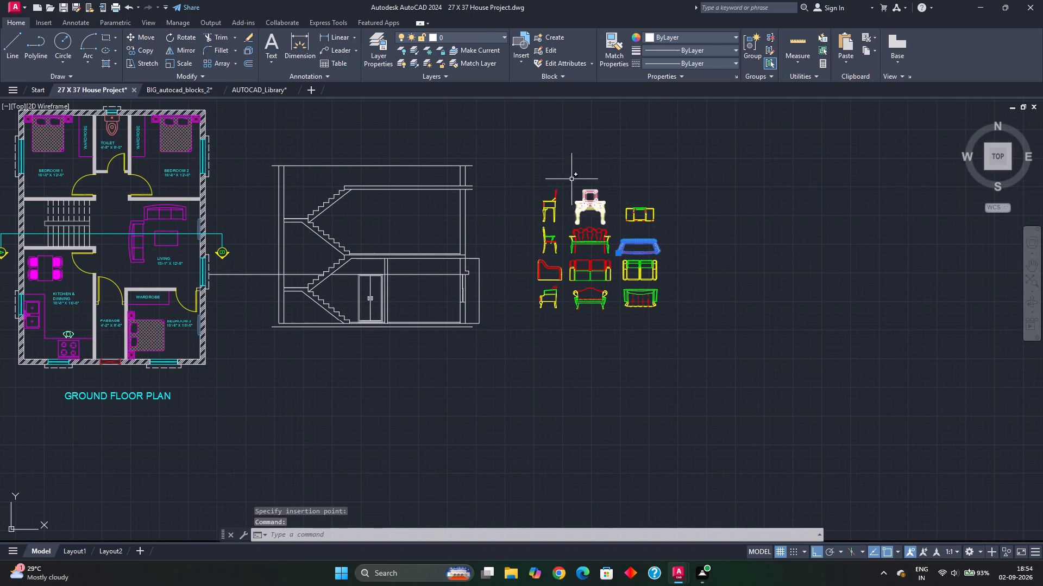
{"action": "left_click", "coordinate": [488, 41]}
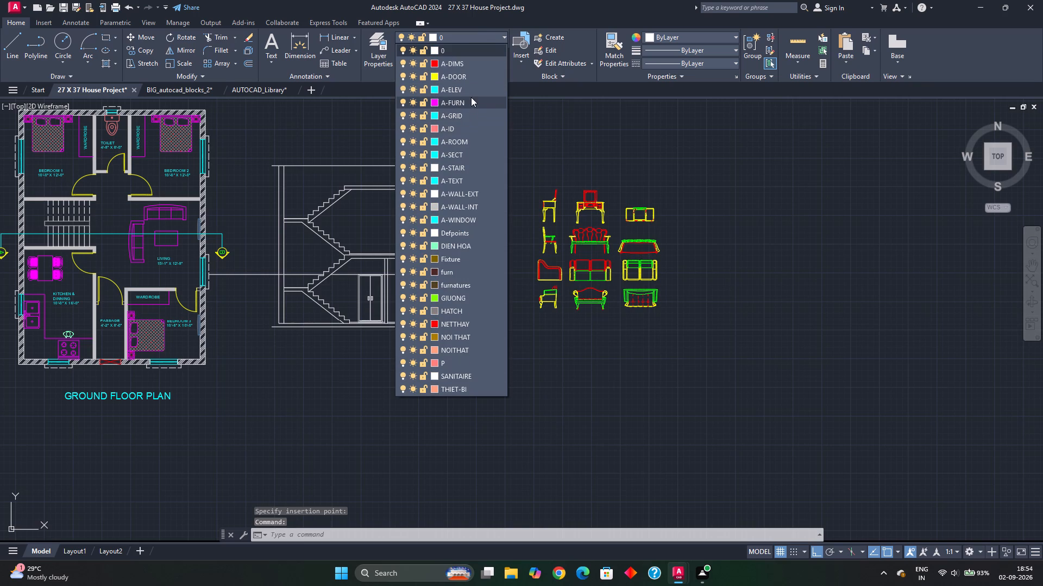
{"action": "left_click", "coordinate": [471, 100]}
{"action": "scroll", "coordinate": [638, 249], "scroll_direction": "up", "scroll_amount": 2}
{"action": "key", "text": "Escape"}
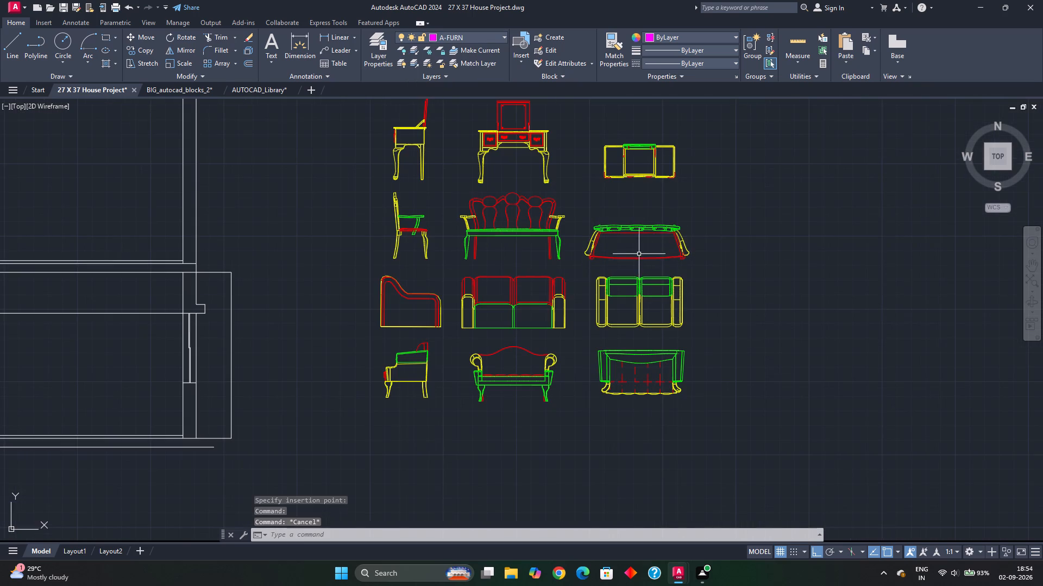
Assign all geometry inside the carved-back bench's plan-view block to the A-FURN layer and save the block definition.
{"action": "double_click", "coordinate": [642, 230]}
{"action": "left_click", "coordinate": [514, 366]}
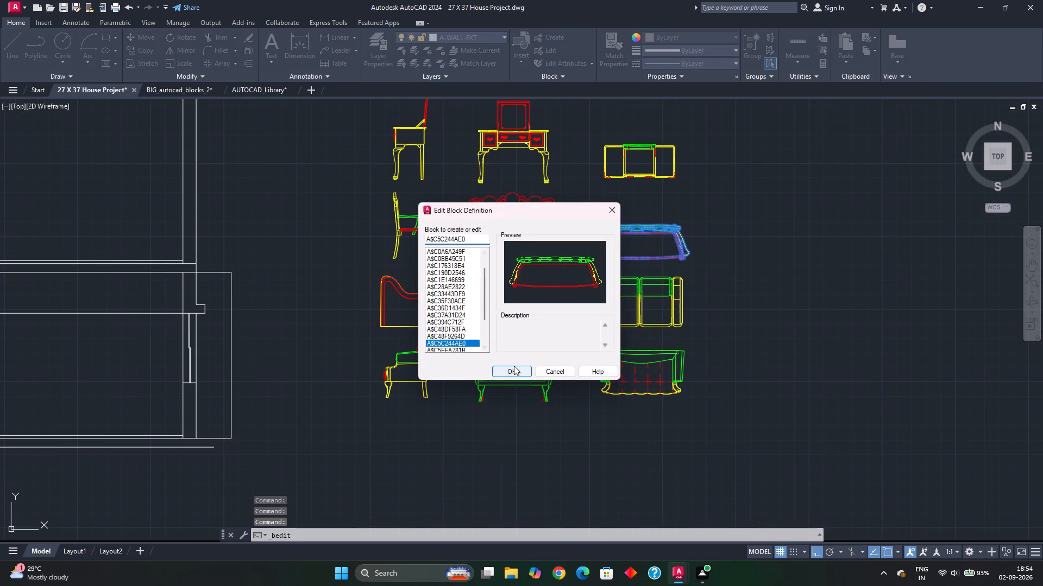
{"action": "scroll", "coordinate": [290, 237], "scroll_direction": "down", "scroll_amount": 2}
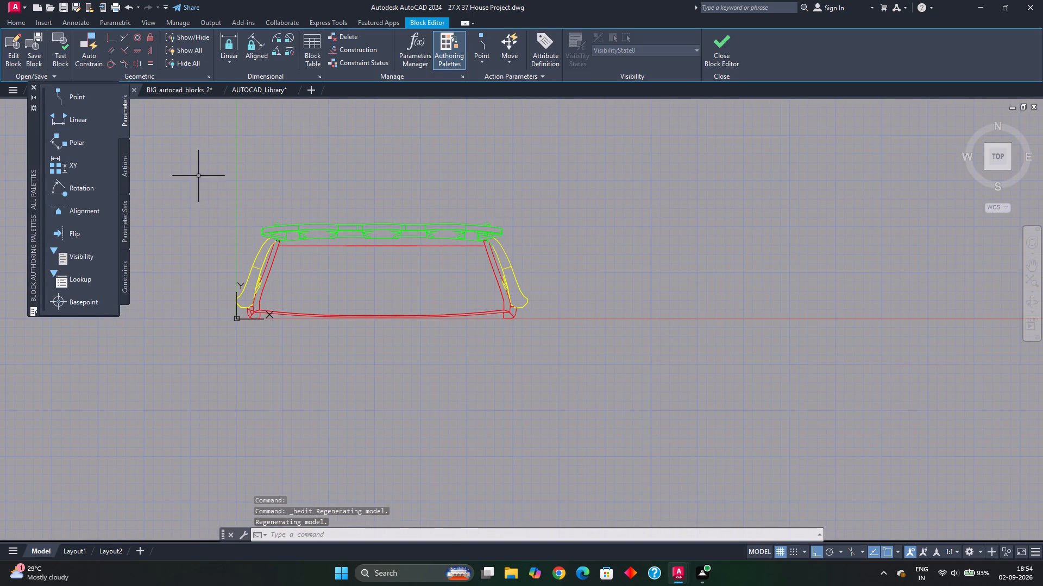
{"action": "left_click", "coordinate": [198, 176]}
{"action": "left_click", "coordinate": [554, 345]}
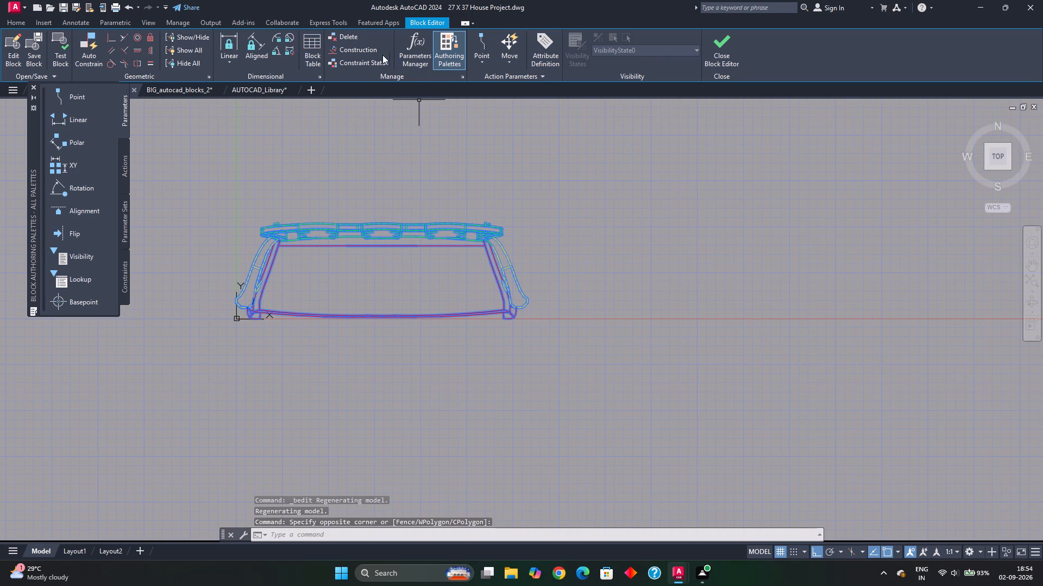
{"action": "left_click", "coordinate": [7, 24]}
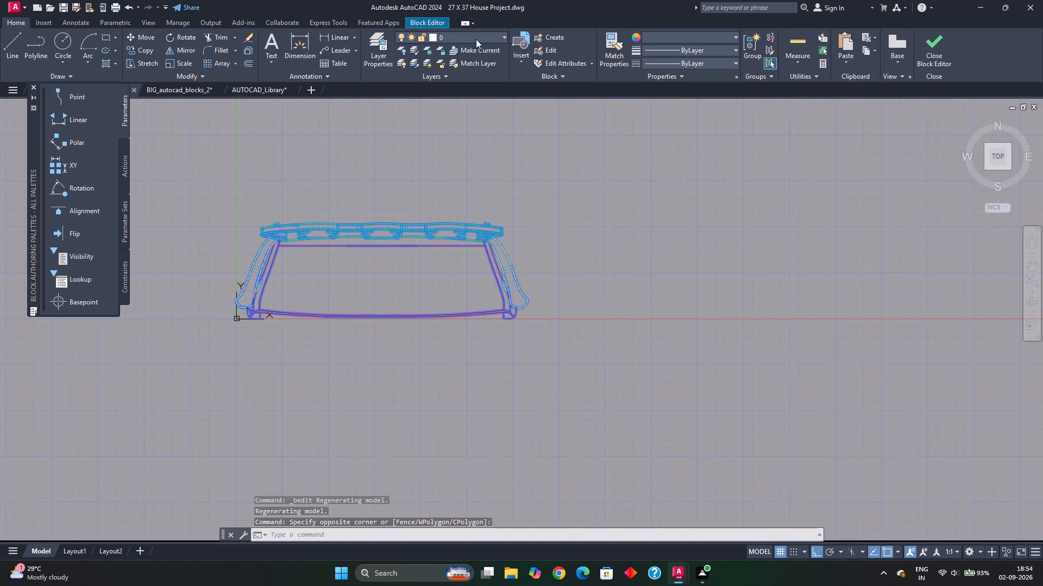
{"action": "left_click", "coordinate": [476, 39]}
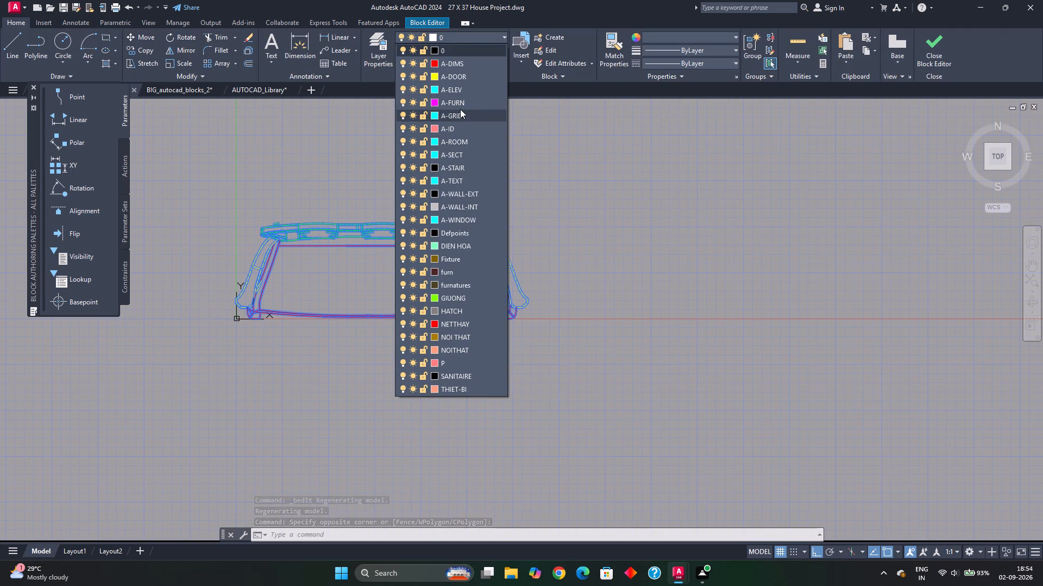
{"action": "left_click", "coordinate": [463, 101]}
{"action": "key", "text": "Escape"}
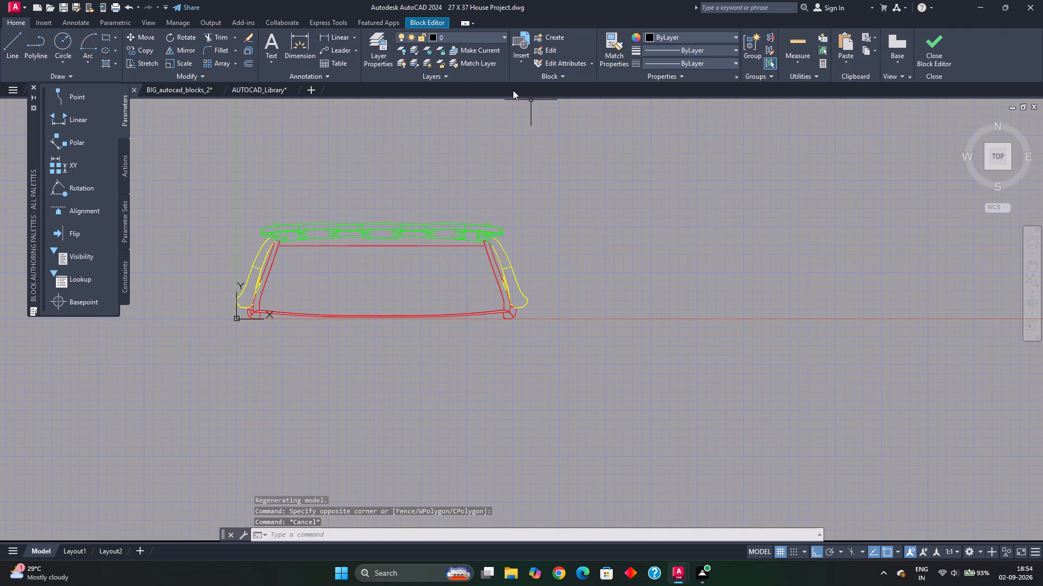
{"action": "left_click", "coordinate": [32, 86]}
{"action": "left_click", "coordinate": [72, 86]}
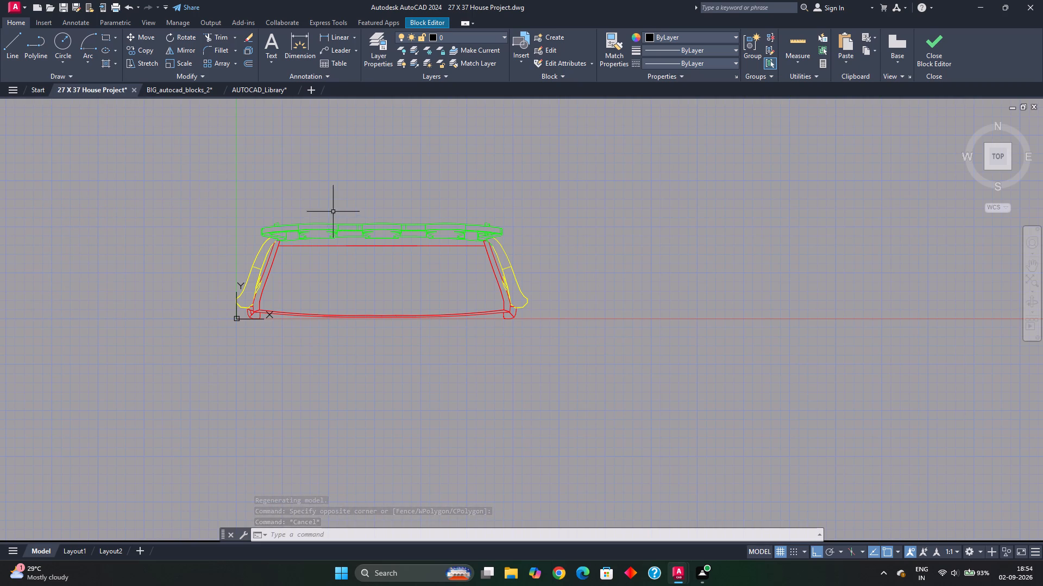
{"action": "left_click", "coordinate": [940, 47]}
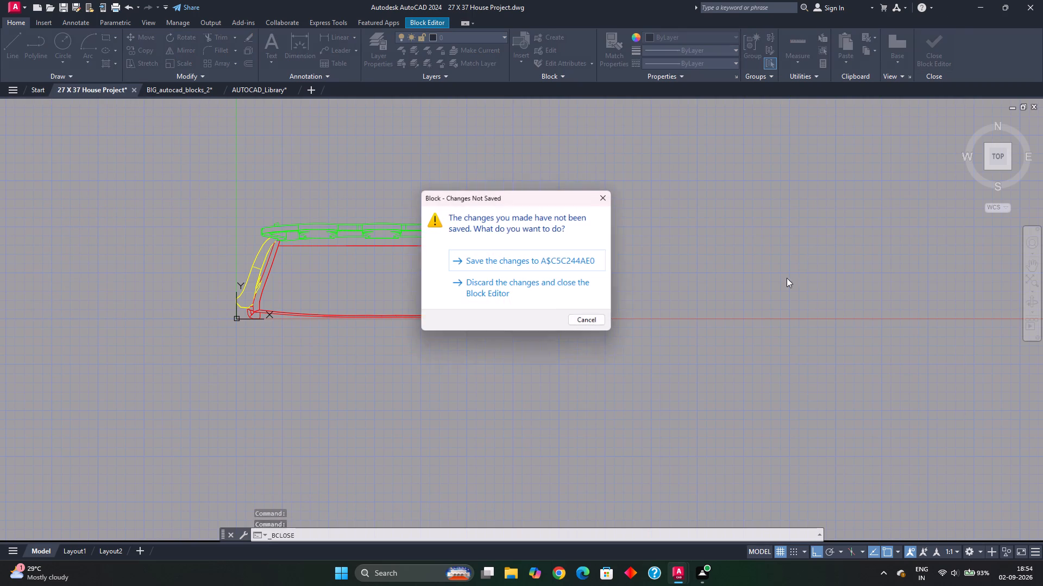
{"action": "left_click", "coordinate": [587, 265]}
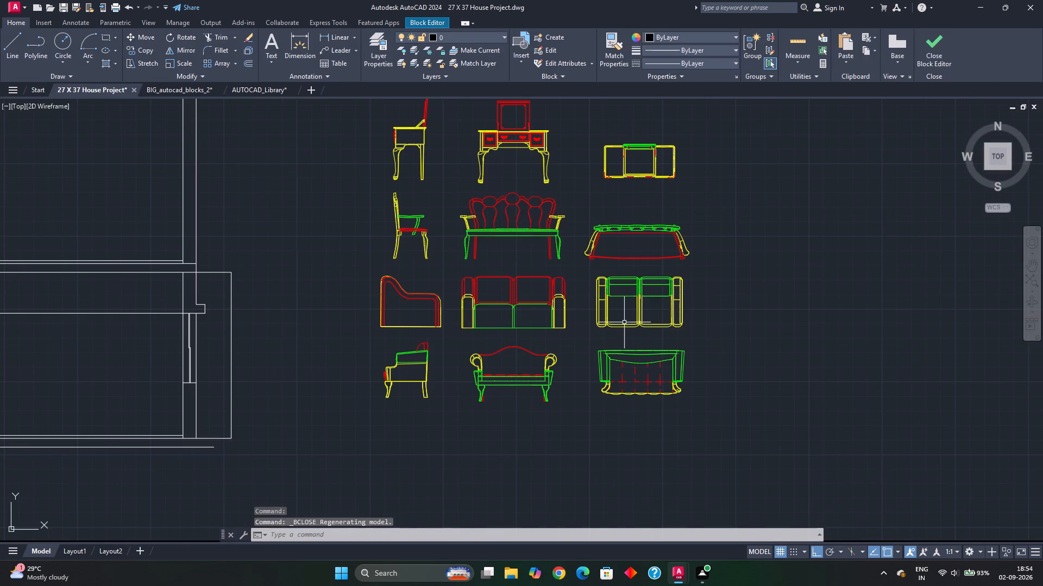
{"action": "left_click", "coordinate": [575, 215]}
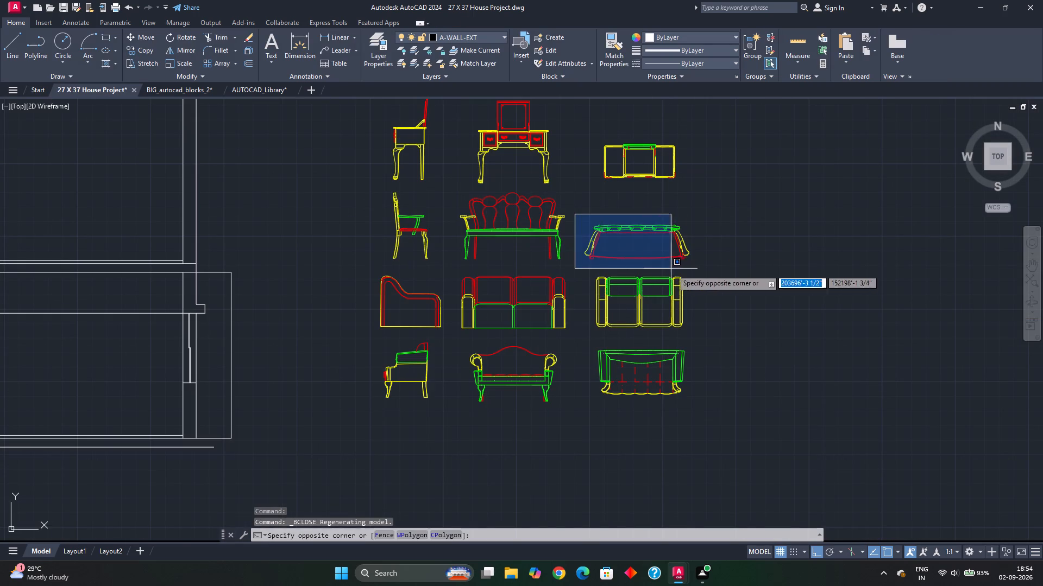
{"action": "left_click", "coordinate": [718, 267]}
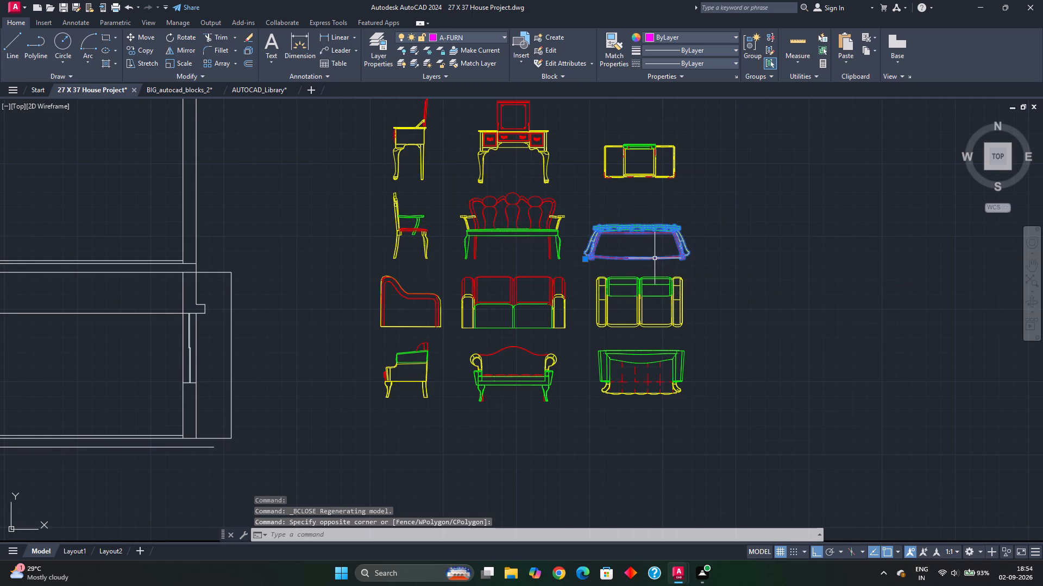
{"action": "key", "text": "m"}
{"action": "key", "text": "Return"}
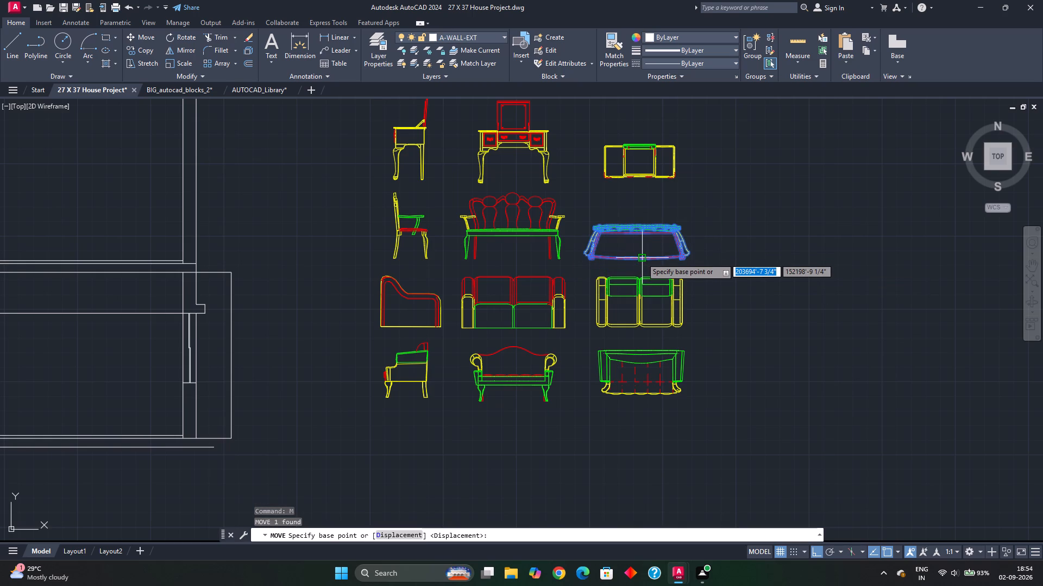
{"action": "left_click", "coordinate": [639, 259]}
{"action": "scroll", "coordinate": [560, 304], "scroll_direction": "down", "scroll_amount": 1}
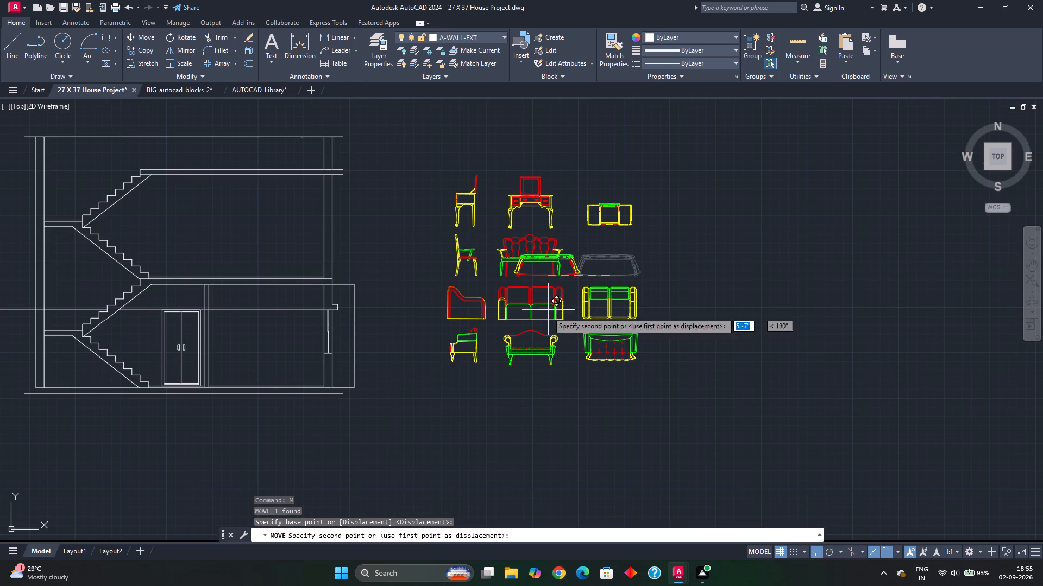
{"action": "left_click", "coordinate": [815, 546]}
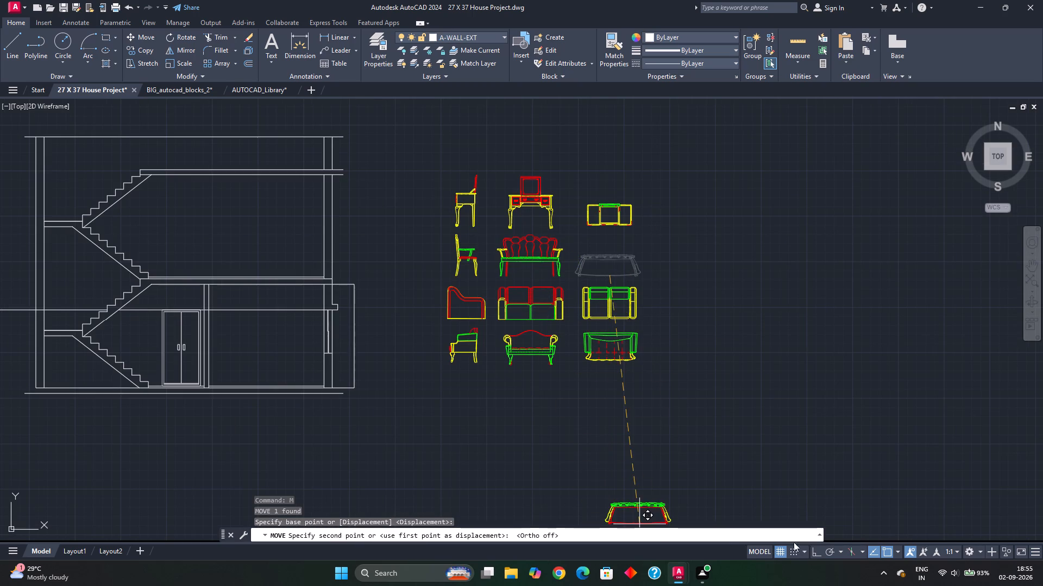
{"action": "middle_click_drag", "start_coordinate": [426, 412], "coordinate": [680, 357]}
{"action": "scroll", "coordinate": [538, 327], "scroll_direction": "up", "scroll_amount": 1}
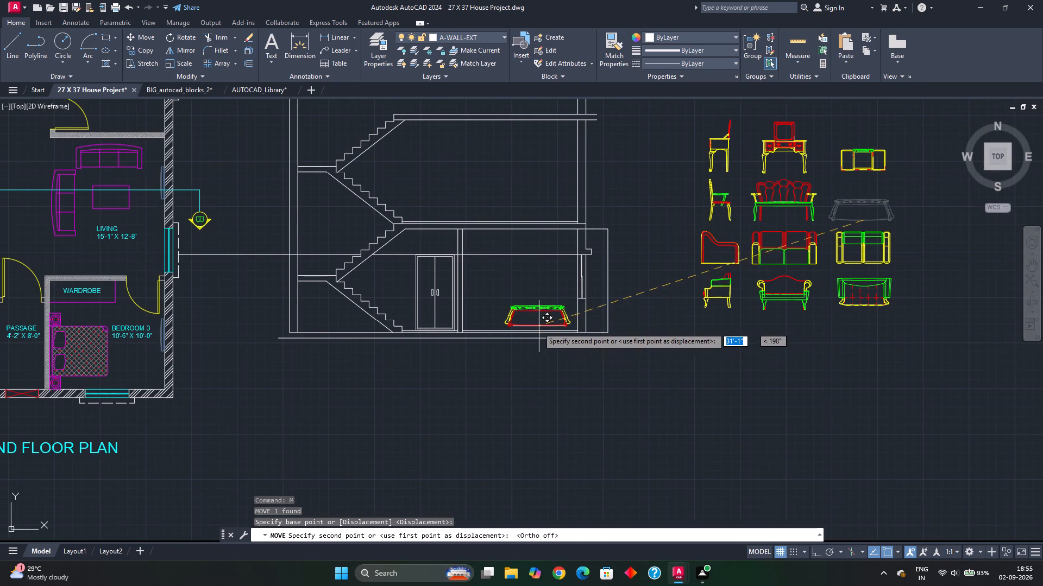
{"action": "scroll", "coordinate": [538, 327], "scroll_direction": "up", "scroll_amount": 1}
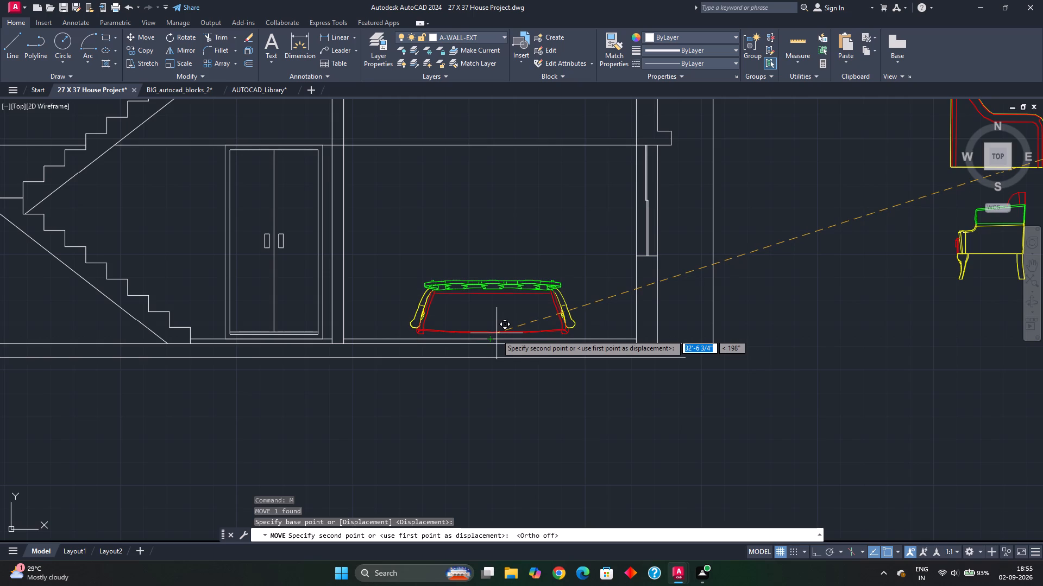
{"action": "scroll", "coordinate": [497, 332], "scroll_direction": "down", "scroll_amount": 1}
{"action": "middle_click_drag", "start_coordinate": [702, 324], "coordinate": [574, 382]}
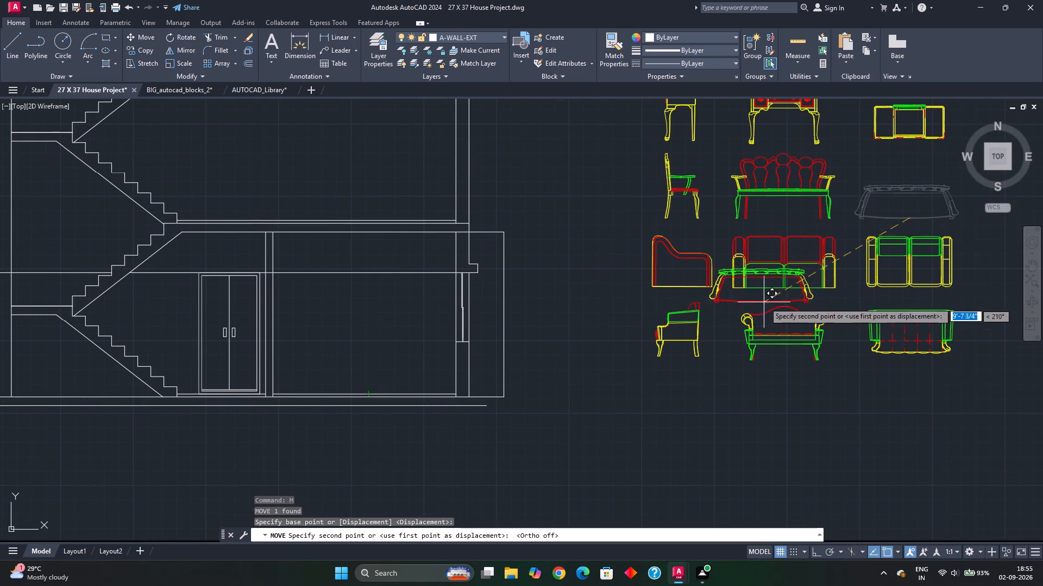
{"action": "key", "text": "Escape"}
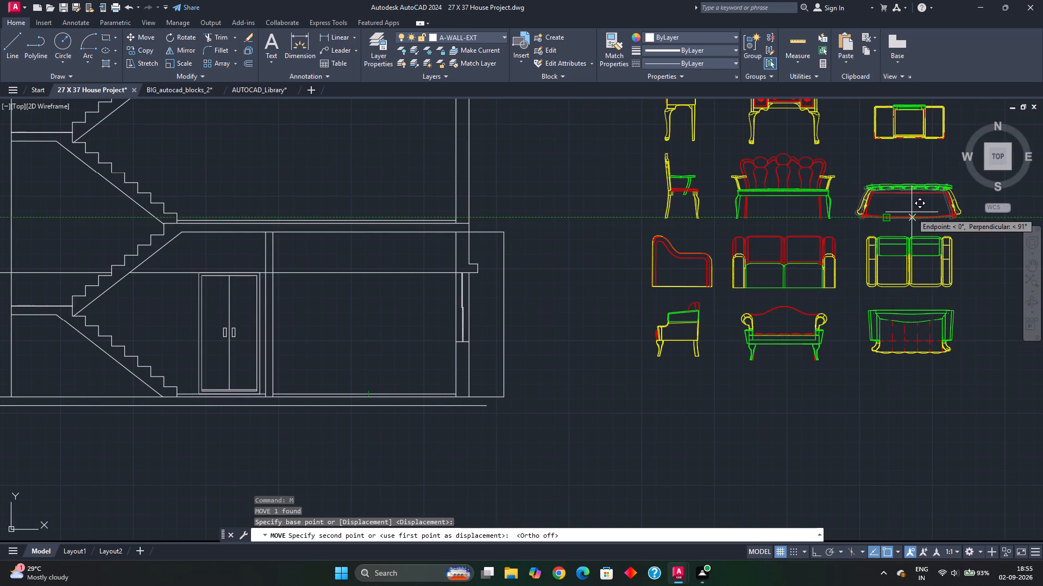
Measure the rectangular centre table in the living room of the ground floor plan.
{"action": "scroll", "coordinate": [906, 222], "scroll_direction": "down", "scroll_amount": 2}
{"action": "middle_click_drag", "start_coordinate": [766, 168], "coordinate": [761, 351]}
{"action": "middle_click_drag", "start_coordinate": [706, 180], "coordinate": [682, 295]}
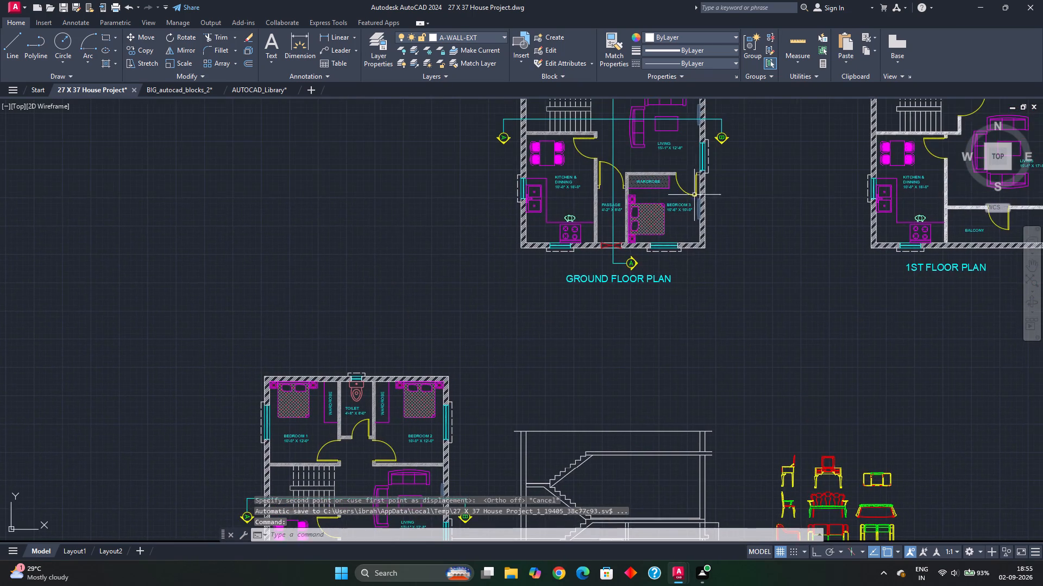
{"action": "middle_click_drag", "start_coordinate": [694, 181], "coordinate": [677, 266]}
{"action": "scroll", "coordinate": [655, 221], "scroll_direction": "up", "scroll_amount": 2}
{"action": "left_click", "coordinate": [603, 167]}
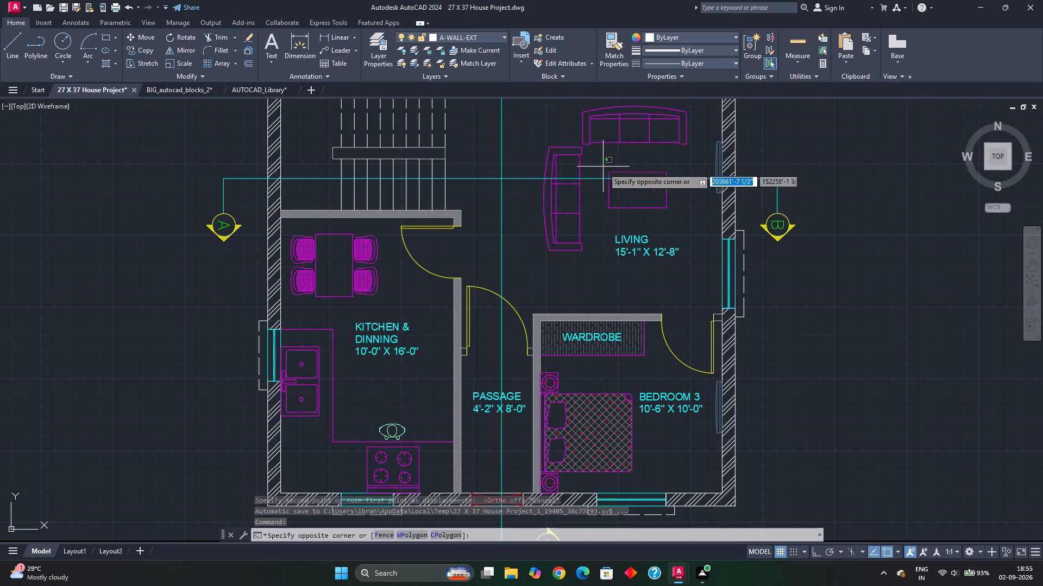
{"action": "left_click", "coordinate": [676, 215]}
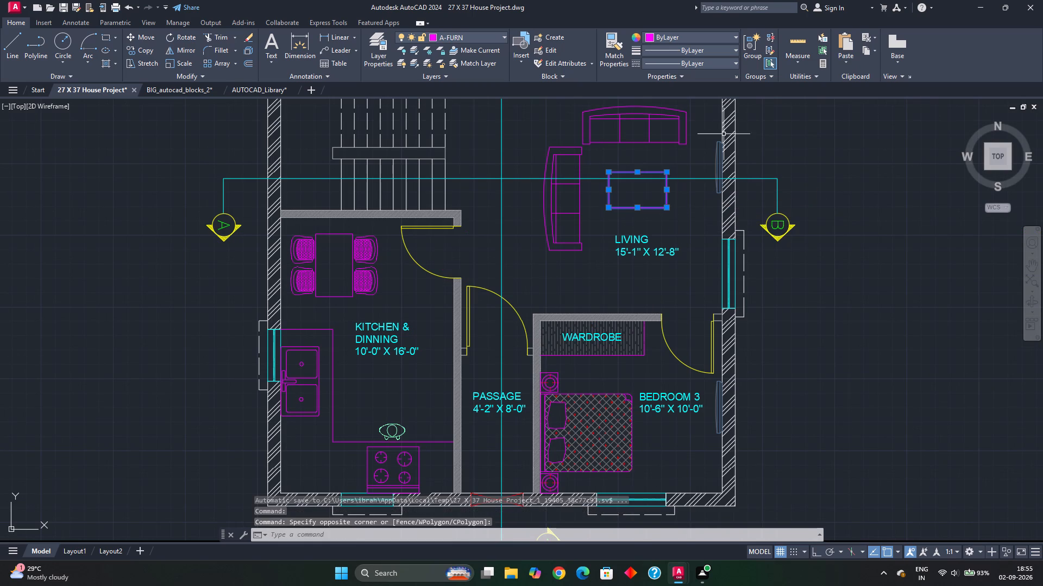
{"action": "left_click", "coordinate": [803, 43]}
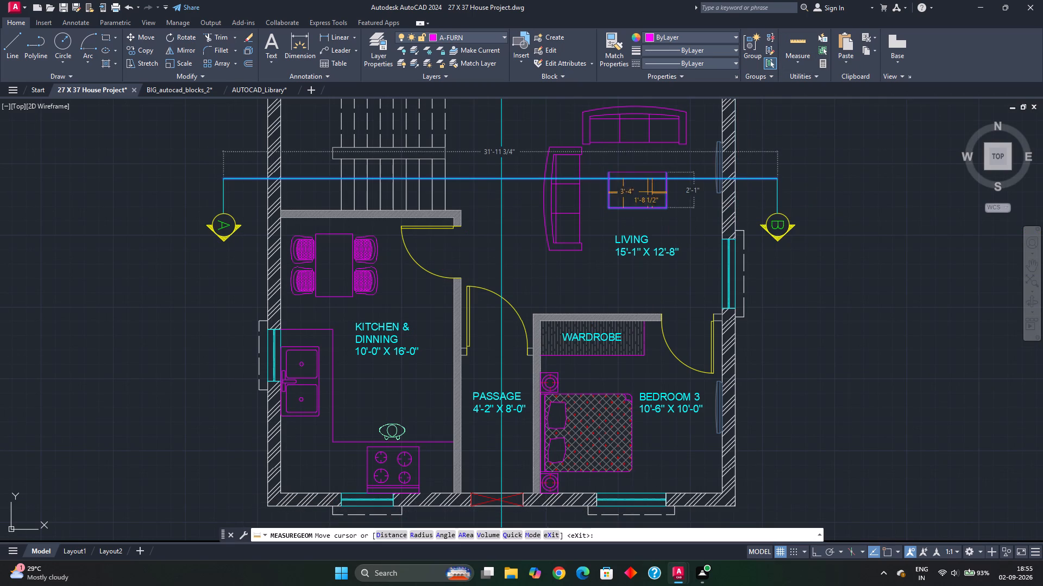
{"action": "scroll", "coordinate": [643, 193], "scroll_direction": "up", "scroll_amount": 3}
{"action": "key", "text": "Escape"}
{"action": "scroll", "coordinate": [643, 207], "scroll_direction": "down", "scroll_amount": 4}
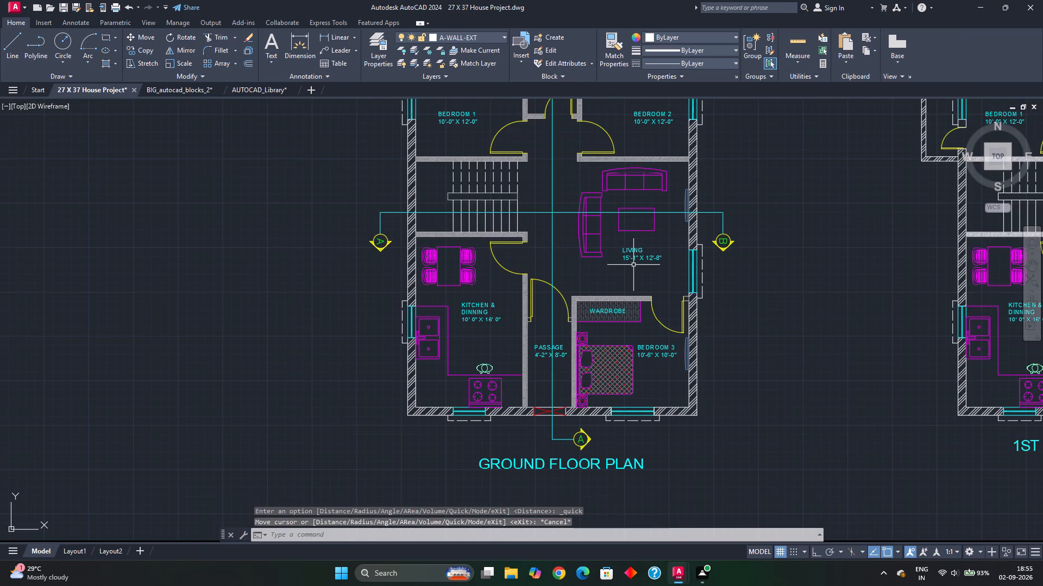
Copy the living room's centre table outline from the ground floor plan into the section's ground-floor room, just above the floor line.
{"action": "middle_click_drag", "start_coordinate": [630, 340], "coordinate": [631, 322]}
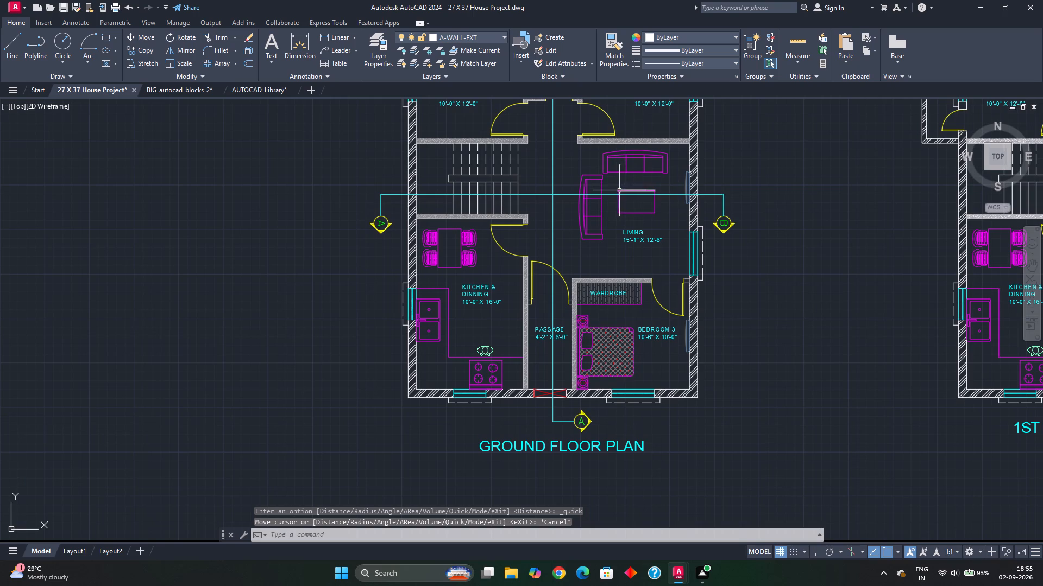
{"action": "left_click", "coordinate": [611, 184]}
{"action": "key", "text": "Escape"}
{"action": "middle_click", "coordinate": [648, 283]}
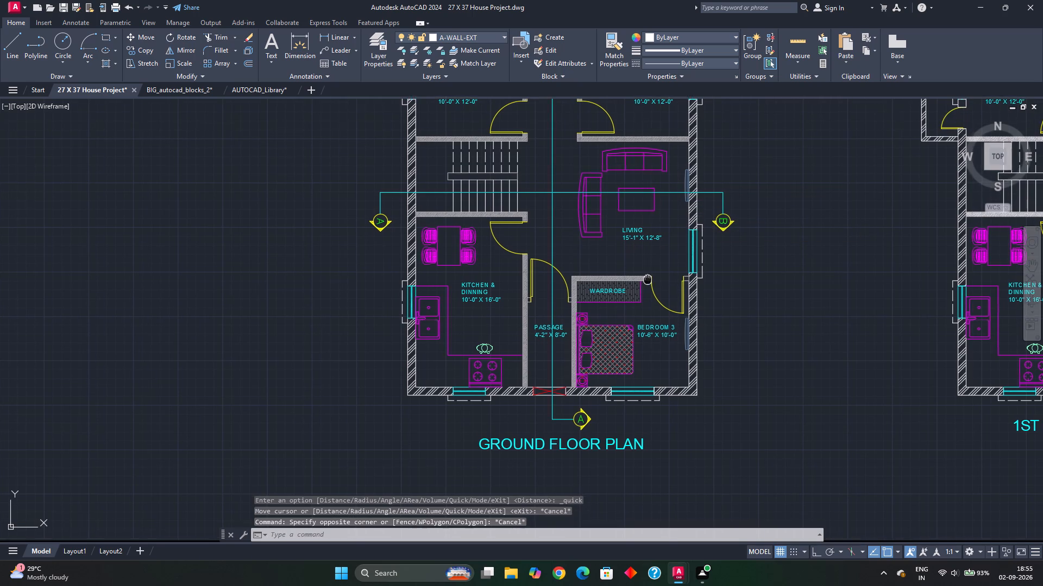
{"action": "left_click", "coordinate": [612, 182]}
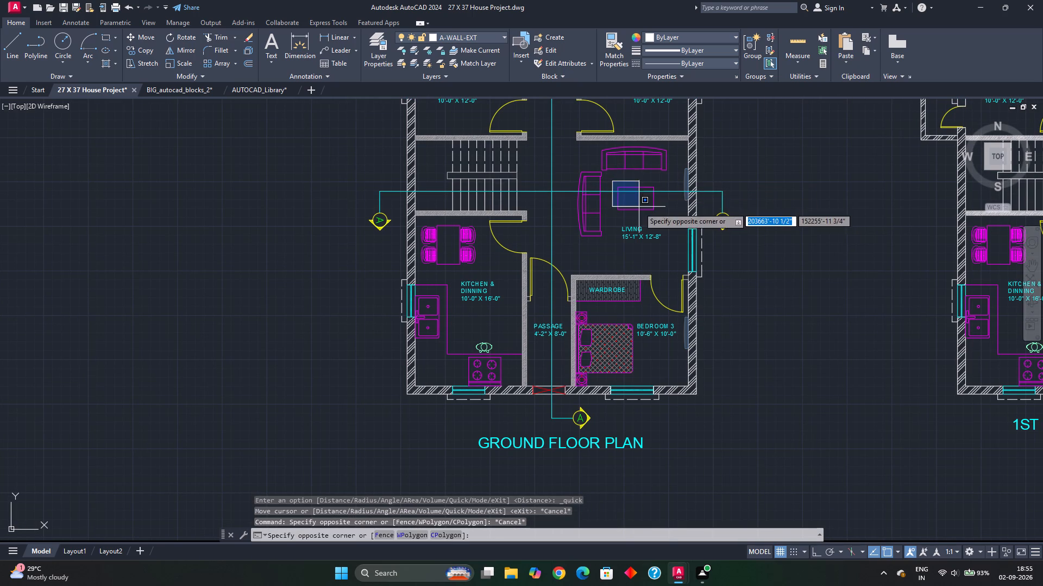
{"action": "left_click", "coordinate": [668, 216]}
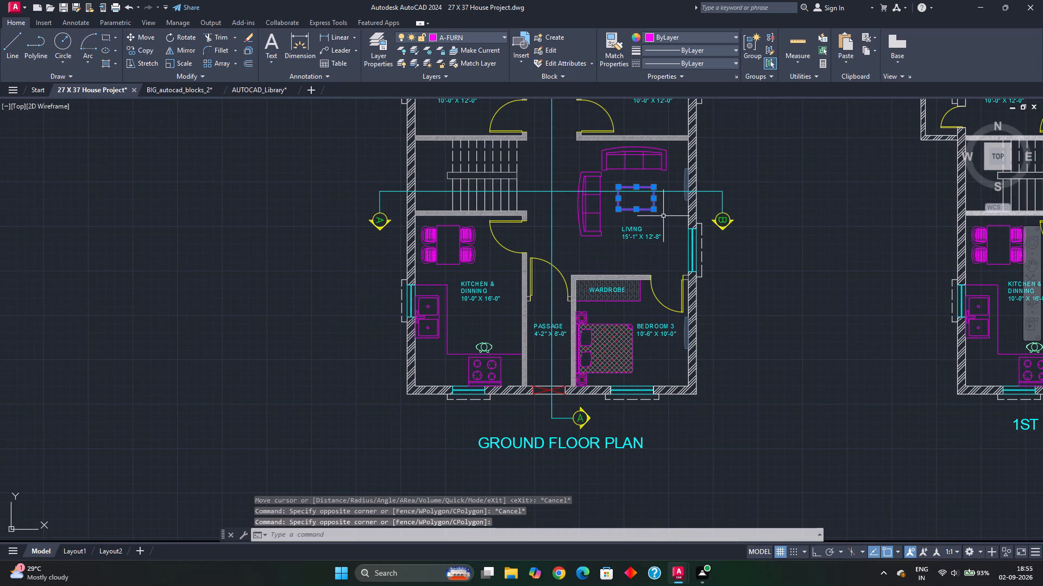
{"action": "key", "text": "ctrl+c"}
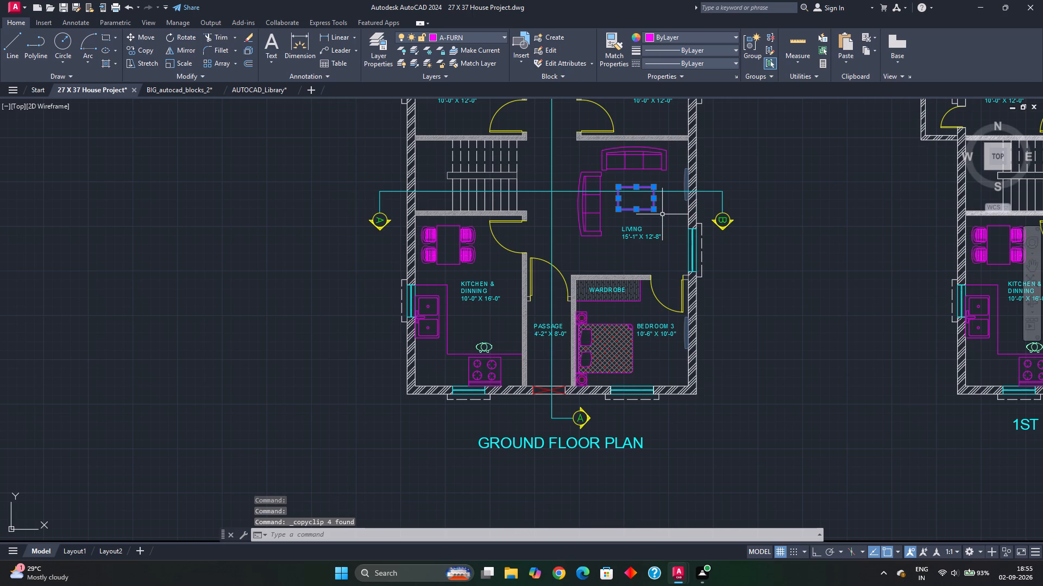
{"action": "scroll", "coordinate": [660, 283], "scroll_direction": "down", "scroll_amount": 2}
{"action": "middle_click_drag", "start_coordinate": [658, 289], "coordinate": [604, 181]}
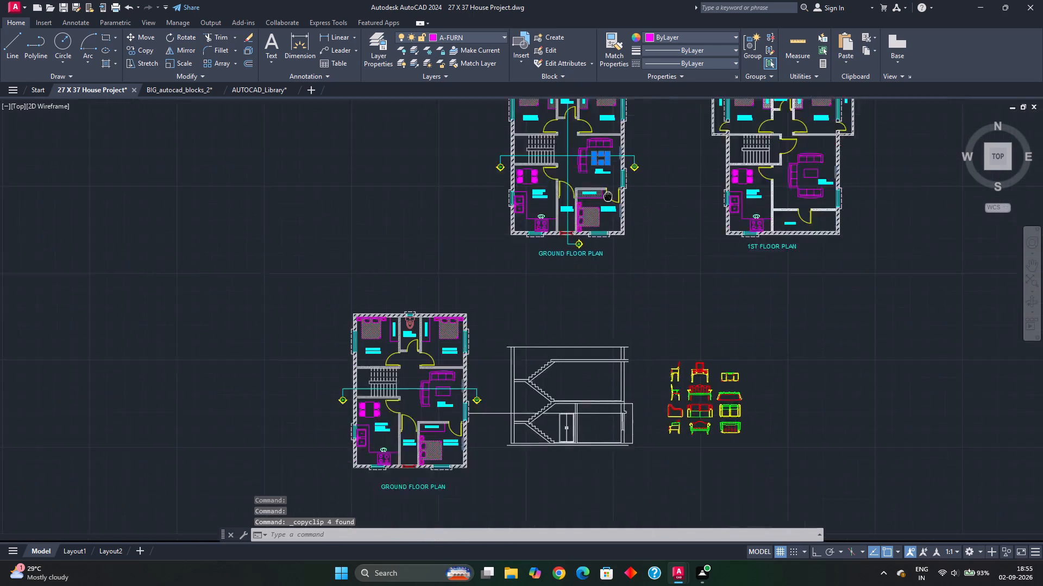
{"action": "middle_click_drag", "start_coordinate": [604, 181], "coordinate": [590, 88]}
{"action": "scroll", "coordinate": [627, 342], "scroll_direction": "up", "scroll_amount": 2}
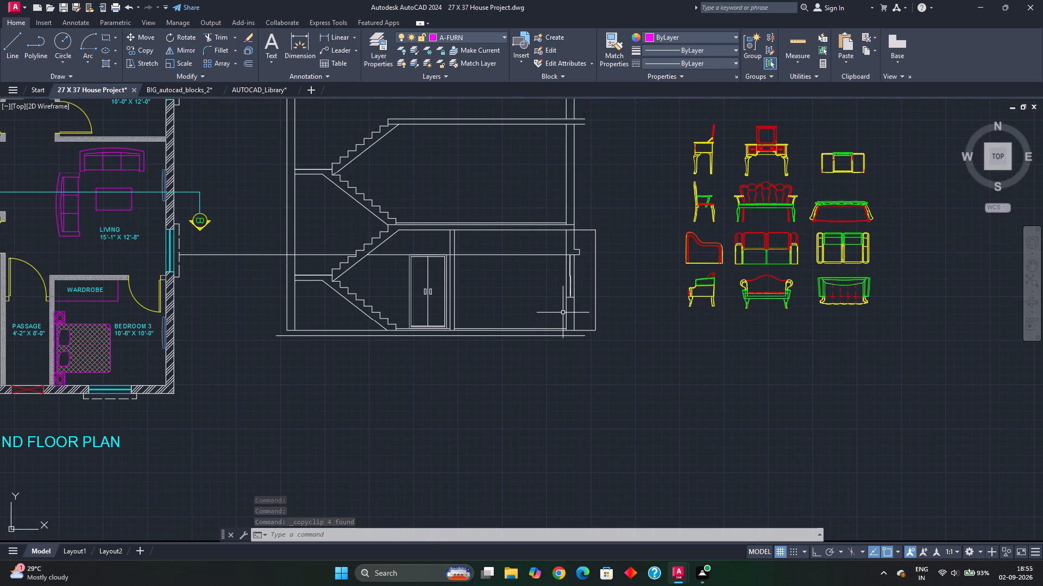
{"action": "key", "text": "ctrl+v"}
{"action": "scroll", "coordinate": [497, 304], "scroll_direction": "up", "scroll_amount": 1}
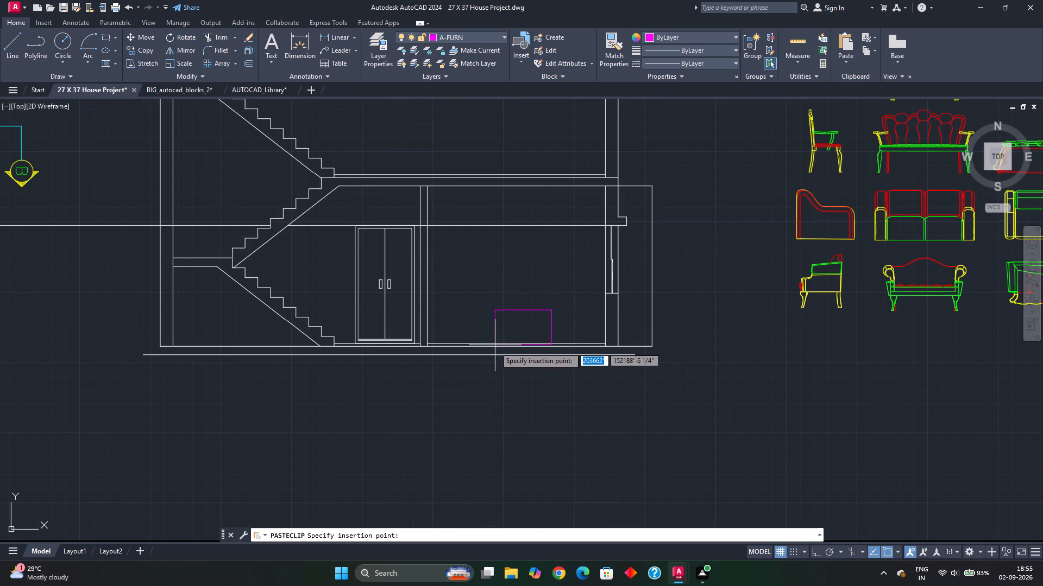
{"action": "scroll", "coordinate": [505, 339], "scroll_direction": "up", "scroll_amount": 2}
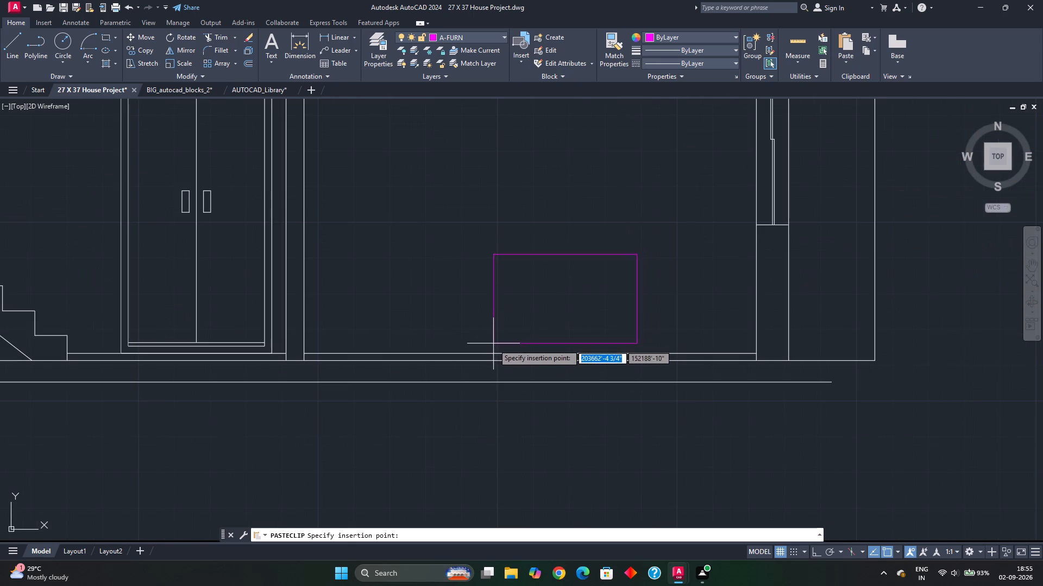
{"action": "left_click", "coordinate": [496, 335]}
Move the pasted centre table outline down so its bottom edge rests on the section's ground-floor line.
{"action": "left_click", "coordinate": [587, 339]}
{"action": "left_click", "coordinate": [560, 247]}
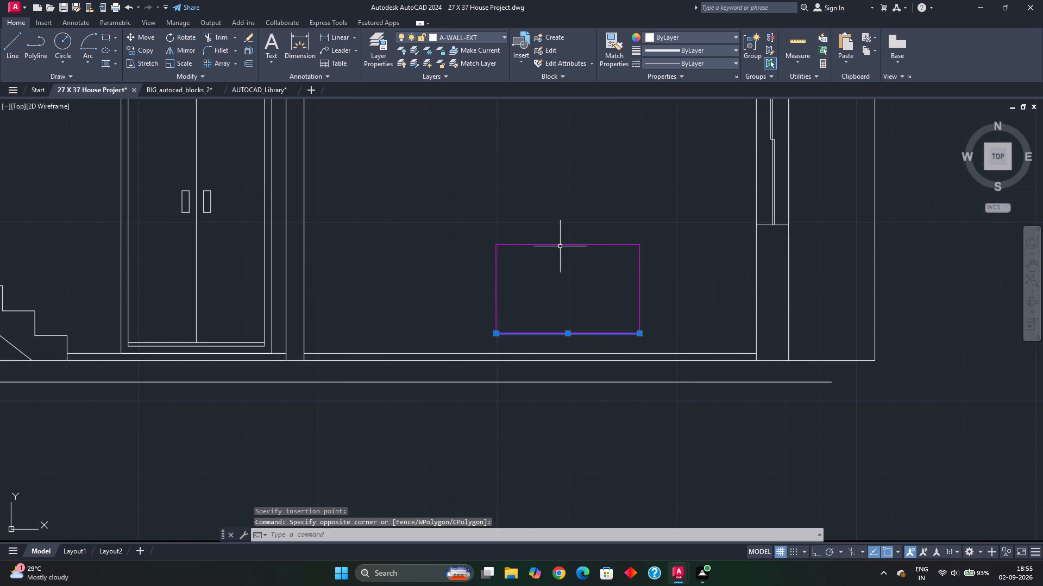
{"action": "key", "text": "Escape"}
{"action": "left_click", "coordinate": [482, 221]}
{"action": "left_click", "coordinate": [663, 347]}
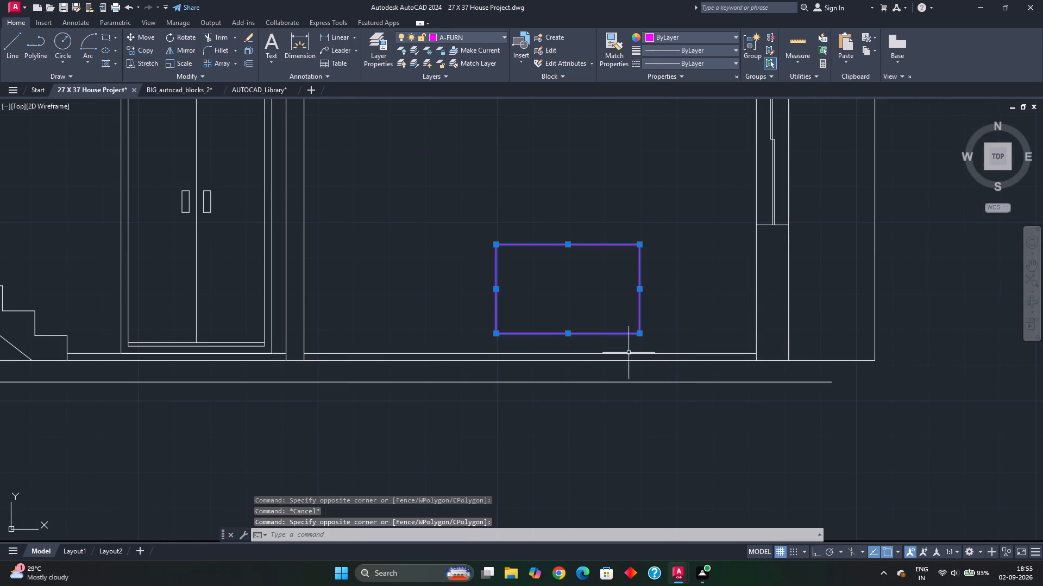
{"action": "key", "text": "m"}
{"action": "key", "text": "Return"}
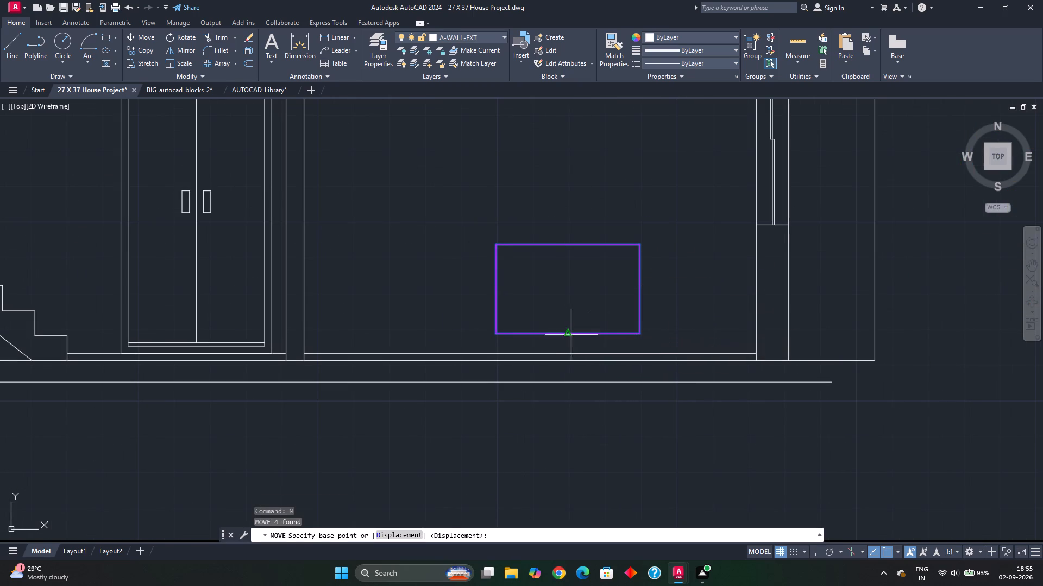
{"action": "left_click", "coordinate": [571, 337]}
{"action": "left_click", "coordinate": [564, 353]}
Offset the top line of the table outline upward by 1" to form the tabletop thickness.
{"action": "middle_click_drag", "start_coordinate": [573, 314], "coordinate": [544, 319]}
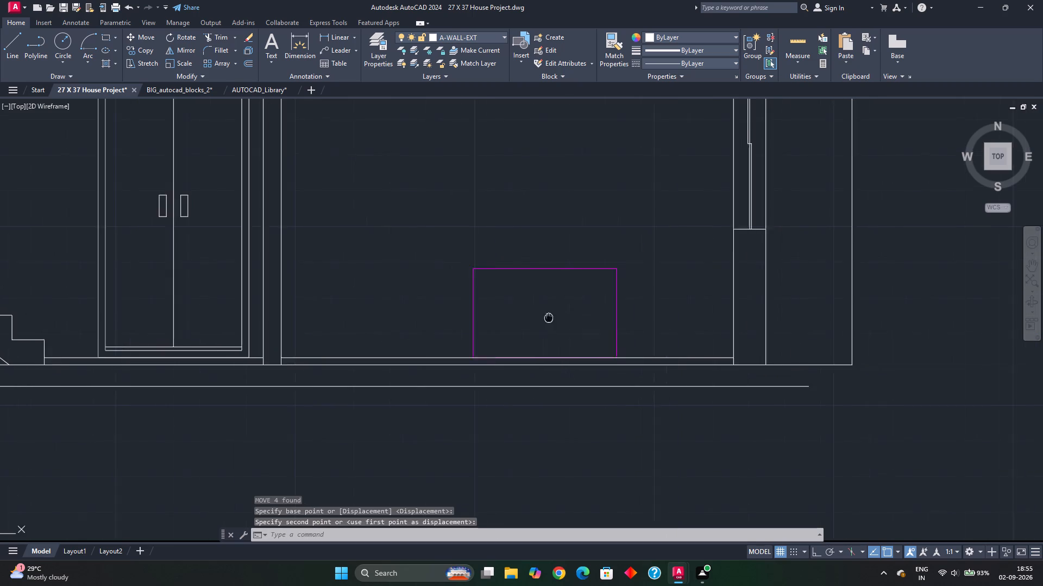
{"action": "middle_click_drag", "start_coordinate": [544, 319], "coordinate": [533, 320]}
{"action": "middle_click_drag", "start_coordinate": [476, 295], "coordinate": [453, 310]}
{"action": "left_click", "coordinate": [479, 285]}
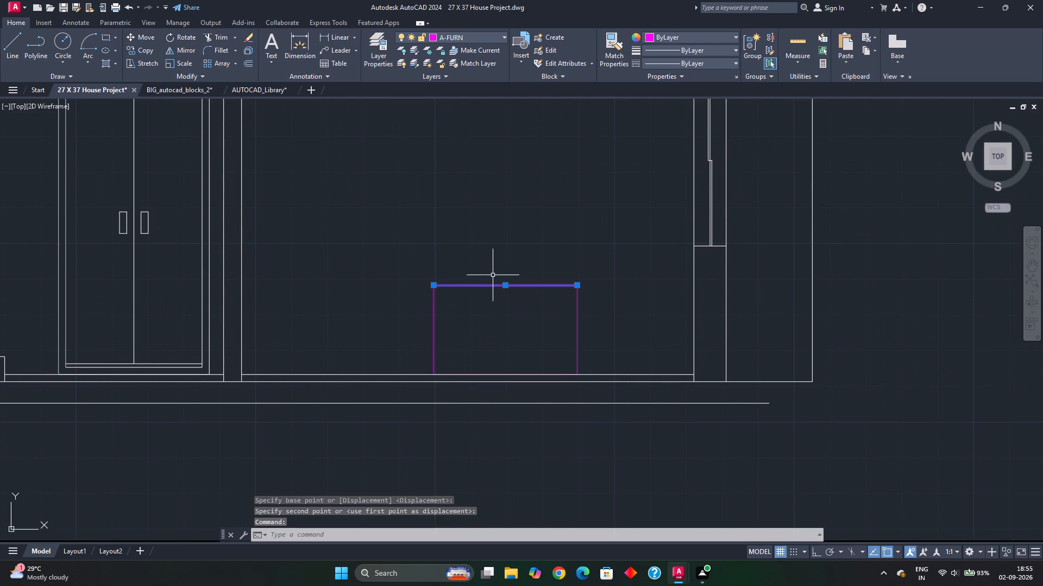
{"action": "key", "text": "o"}
{"action": "key", "text": "Return"}
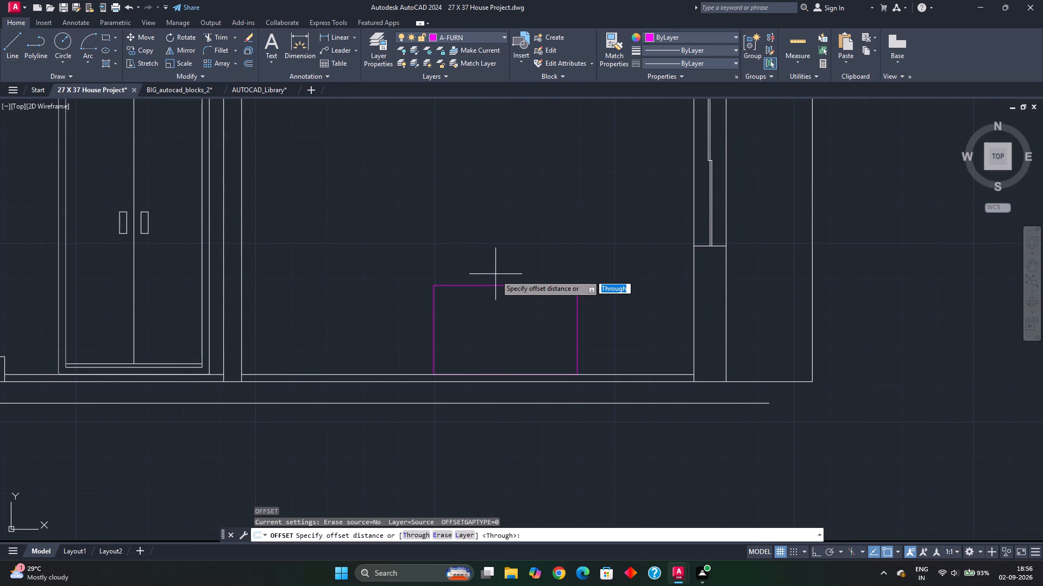
{"action": "type", "text": "1\""}
{"action": "key", "text": "Return"}
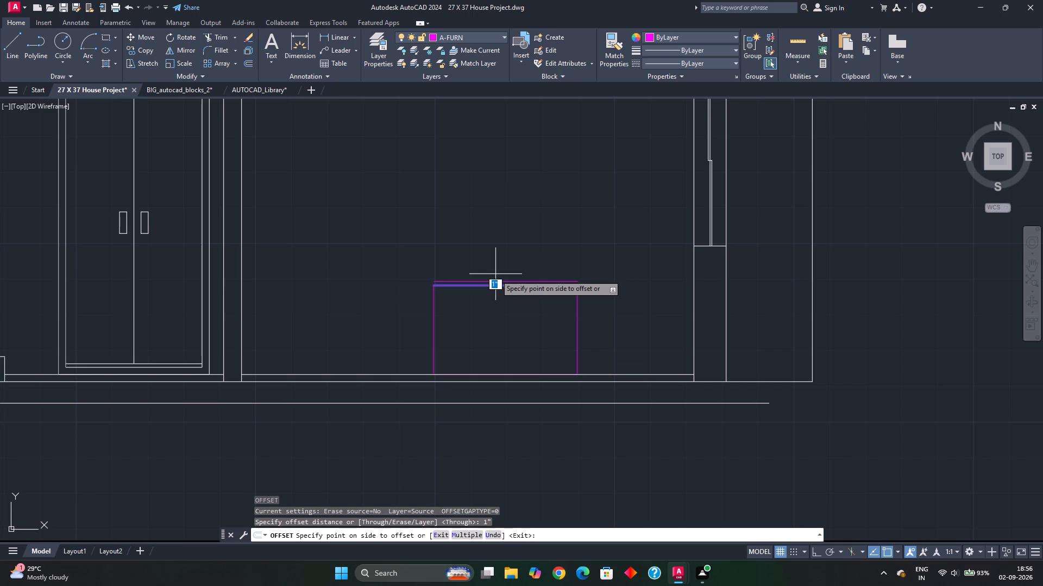
{"action": "left_click", "coordinate": [451, 202]}
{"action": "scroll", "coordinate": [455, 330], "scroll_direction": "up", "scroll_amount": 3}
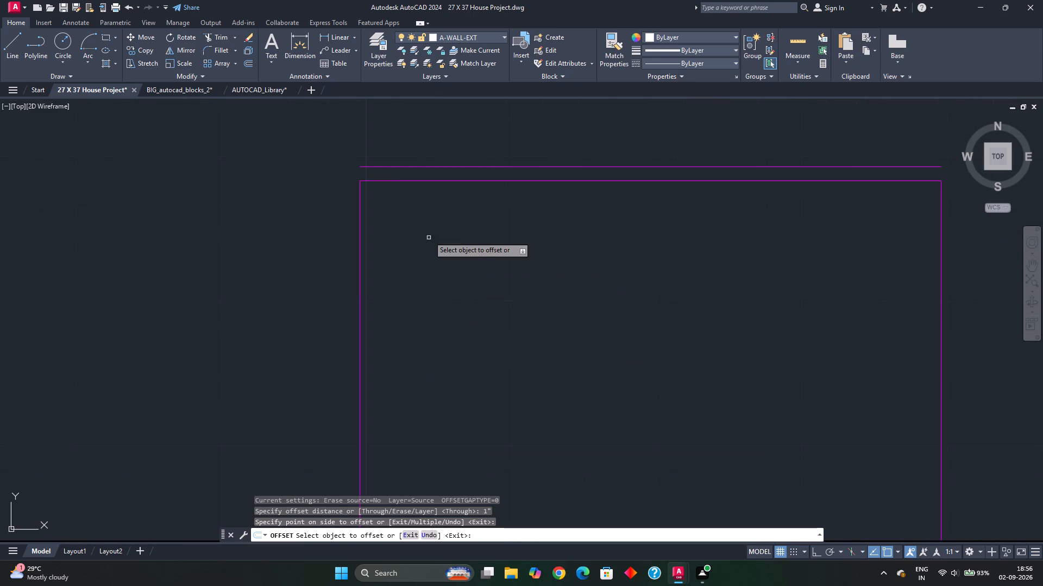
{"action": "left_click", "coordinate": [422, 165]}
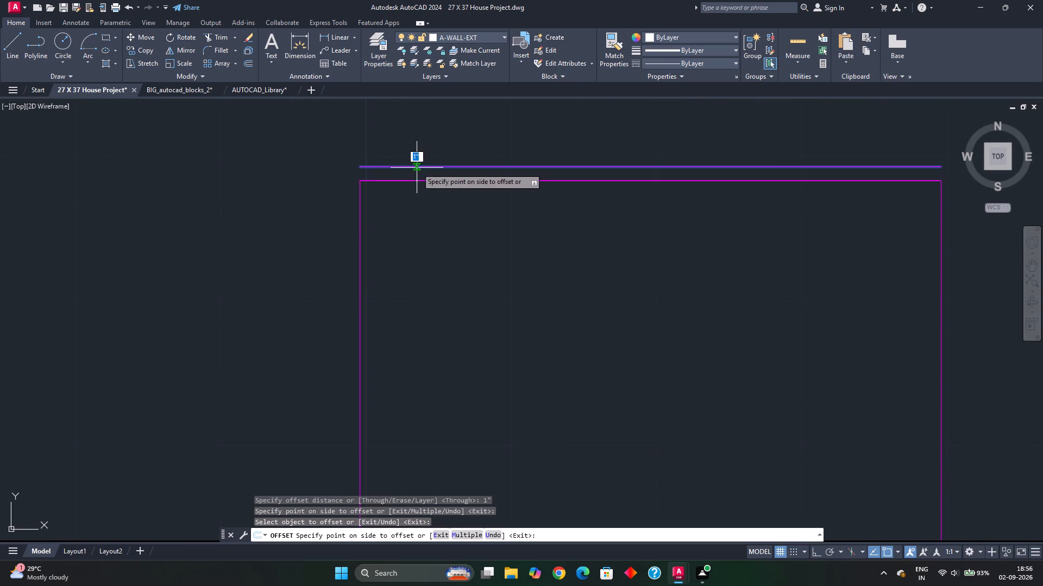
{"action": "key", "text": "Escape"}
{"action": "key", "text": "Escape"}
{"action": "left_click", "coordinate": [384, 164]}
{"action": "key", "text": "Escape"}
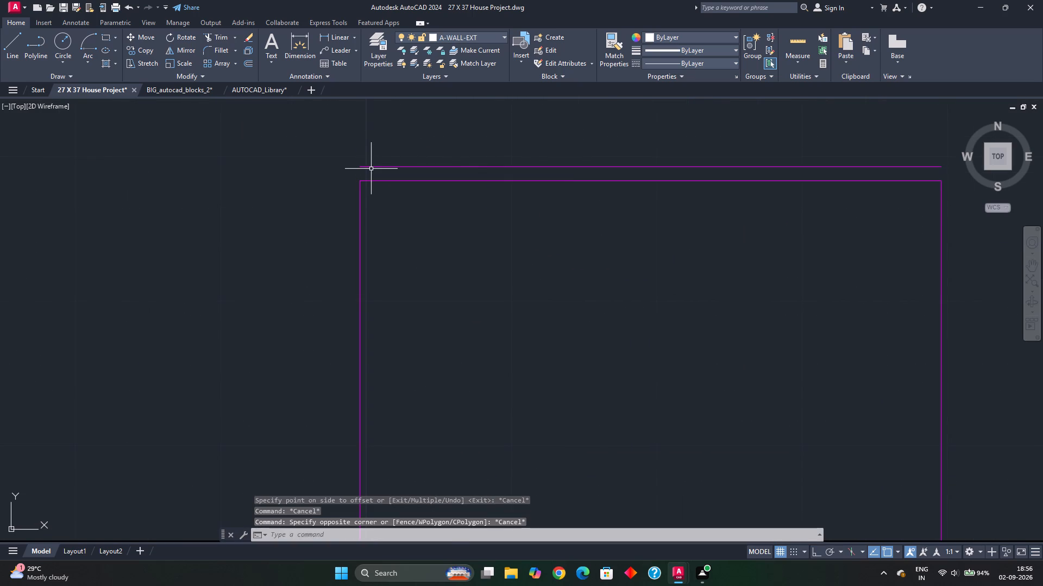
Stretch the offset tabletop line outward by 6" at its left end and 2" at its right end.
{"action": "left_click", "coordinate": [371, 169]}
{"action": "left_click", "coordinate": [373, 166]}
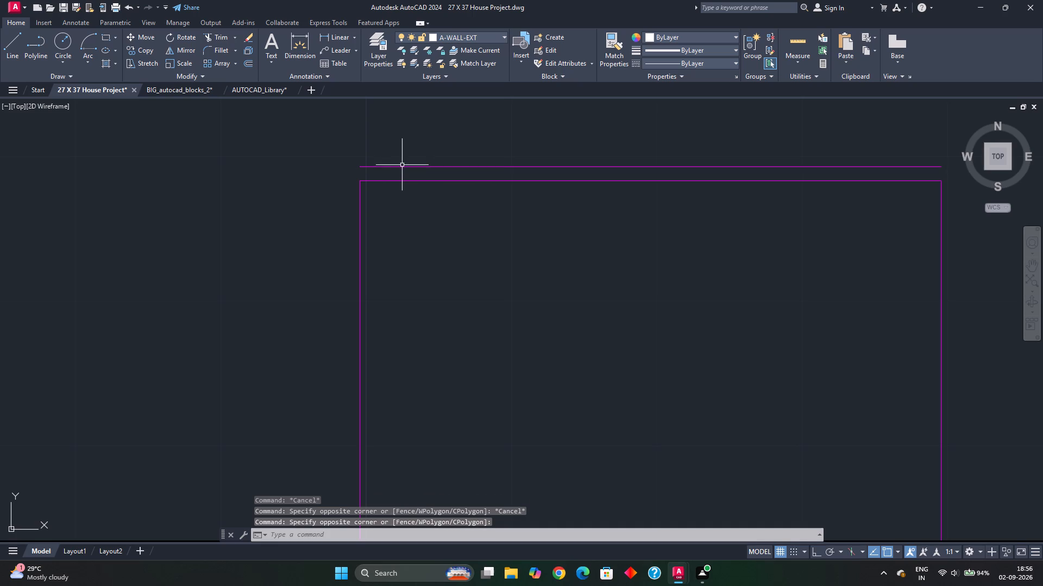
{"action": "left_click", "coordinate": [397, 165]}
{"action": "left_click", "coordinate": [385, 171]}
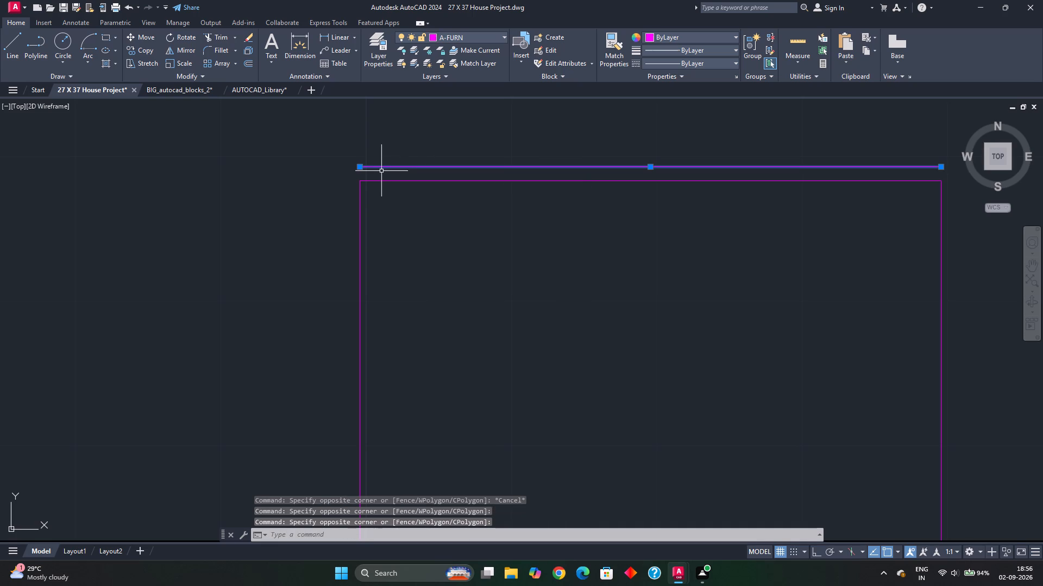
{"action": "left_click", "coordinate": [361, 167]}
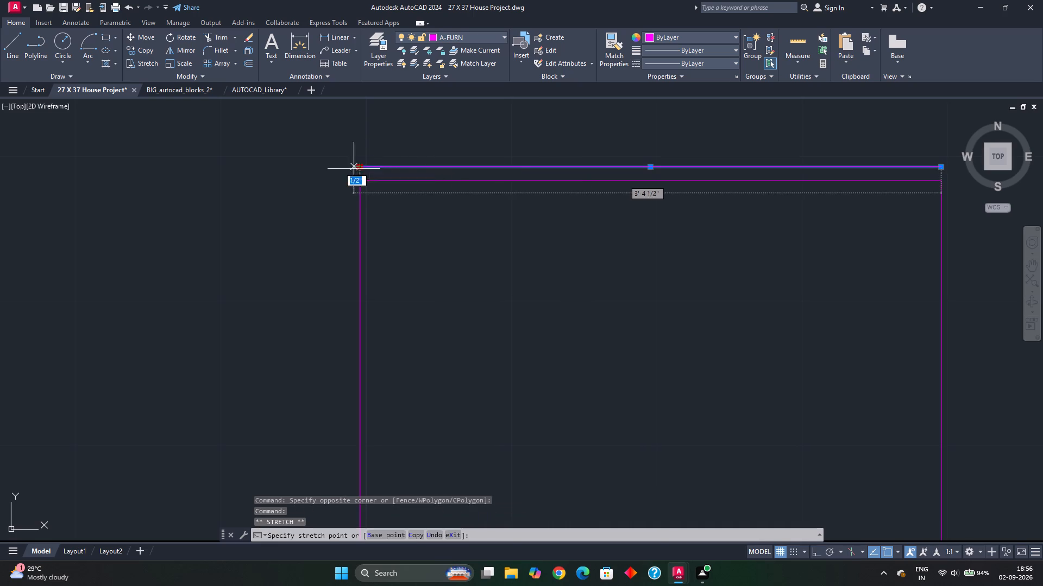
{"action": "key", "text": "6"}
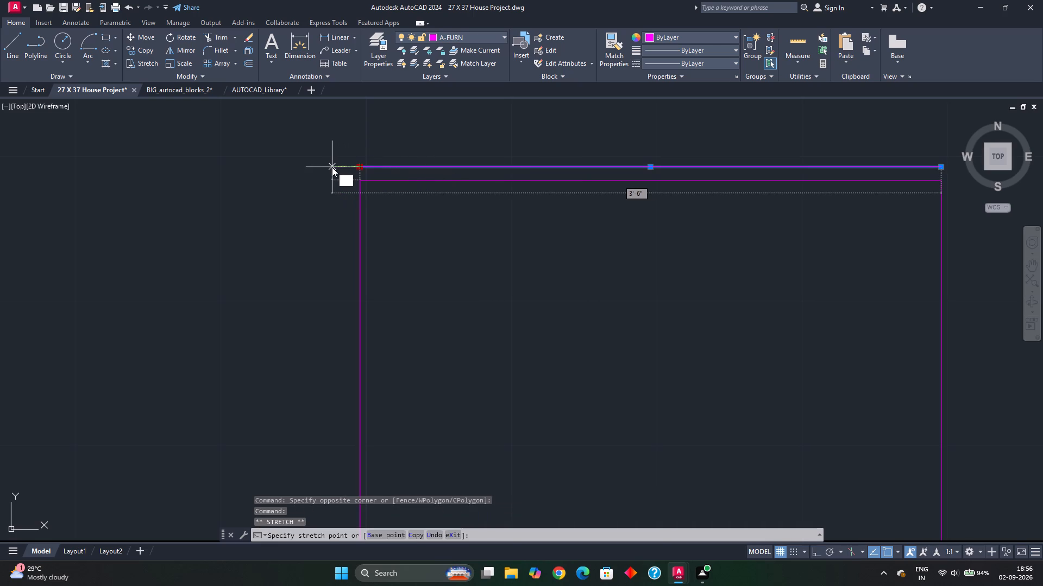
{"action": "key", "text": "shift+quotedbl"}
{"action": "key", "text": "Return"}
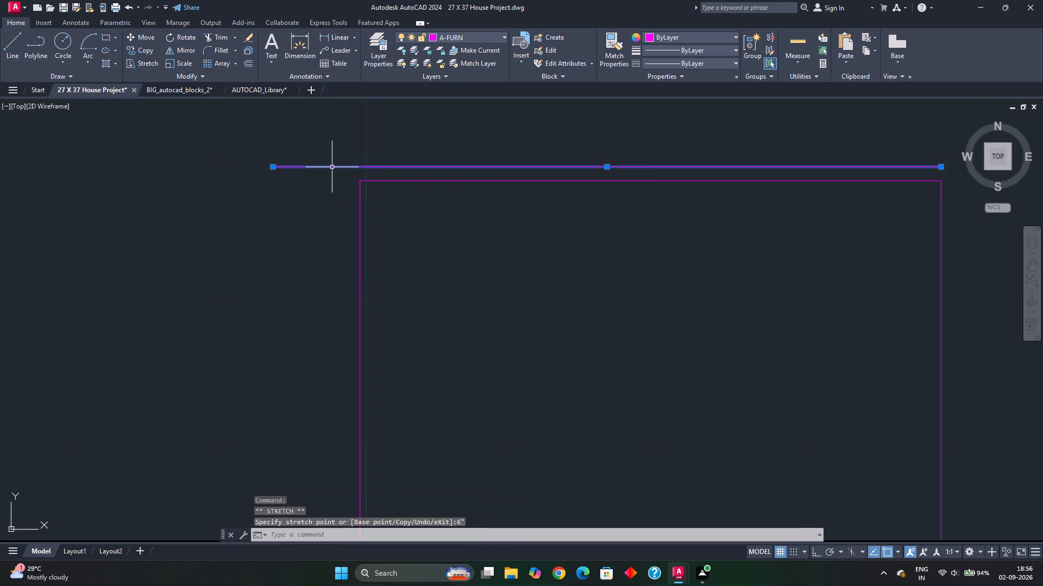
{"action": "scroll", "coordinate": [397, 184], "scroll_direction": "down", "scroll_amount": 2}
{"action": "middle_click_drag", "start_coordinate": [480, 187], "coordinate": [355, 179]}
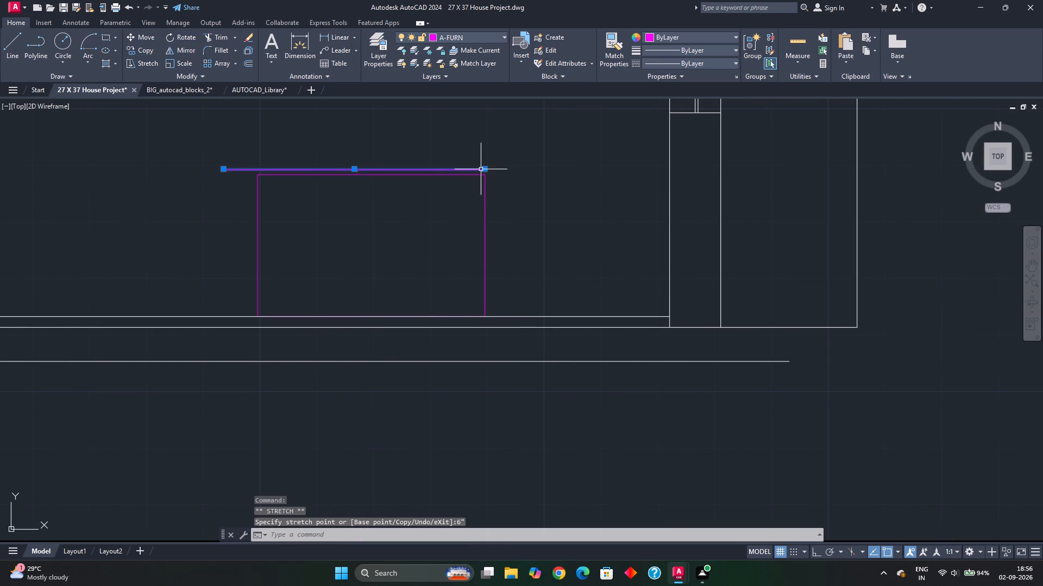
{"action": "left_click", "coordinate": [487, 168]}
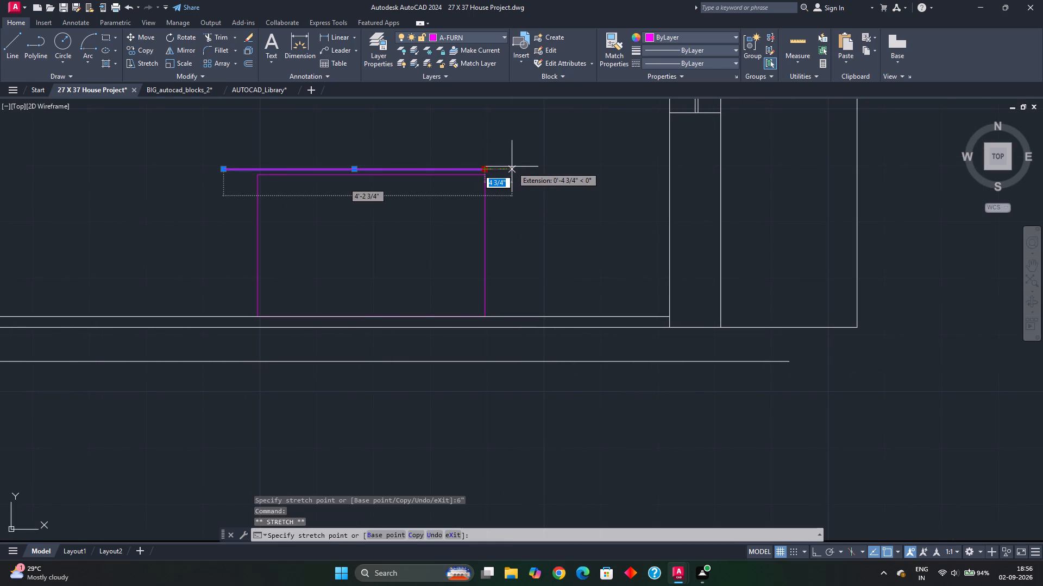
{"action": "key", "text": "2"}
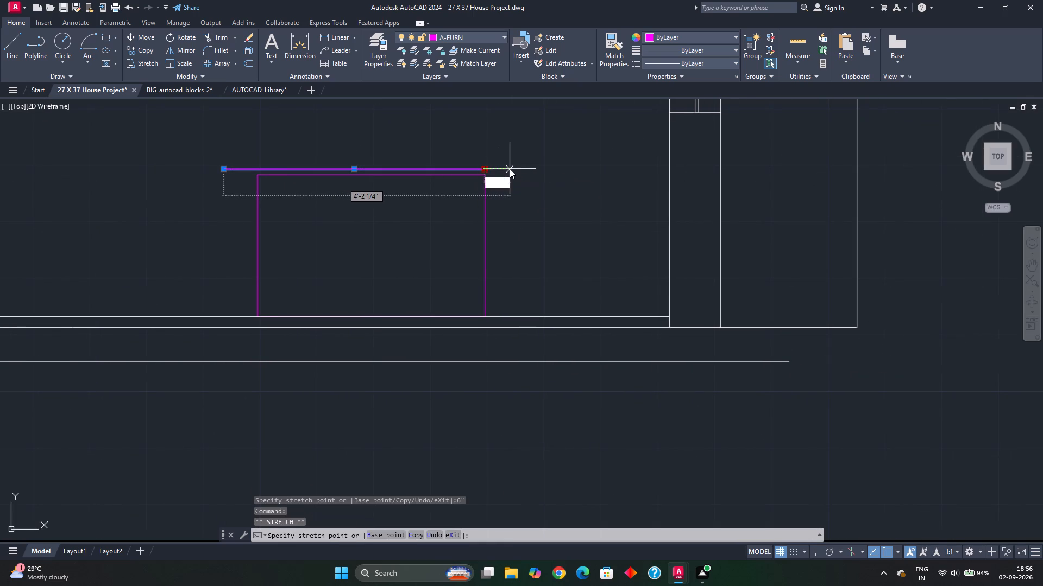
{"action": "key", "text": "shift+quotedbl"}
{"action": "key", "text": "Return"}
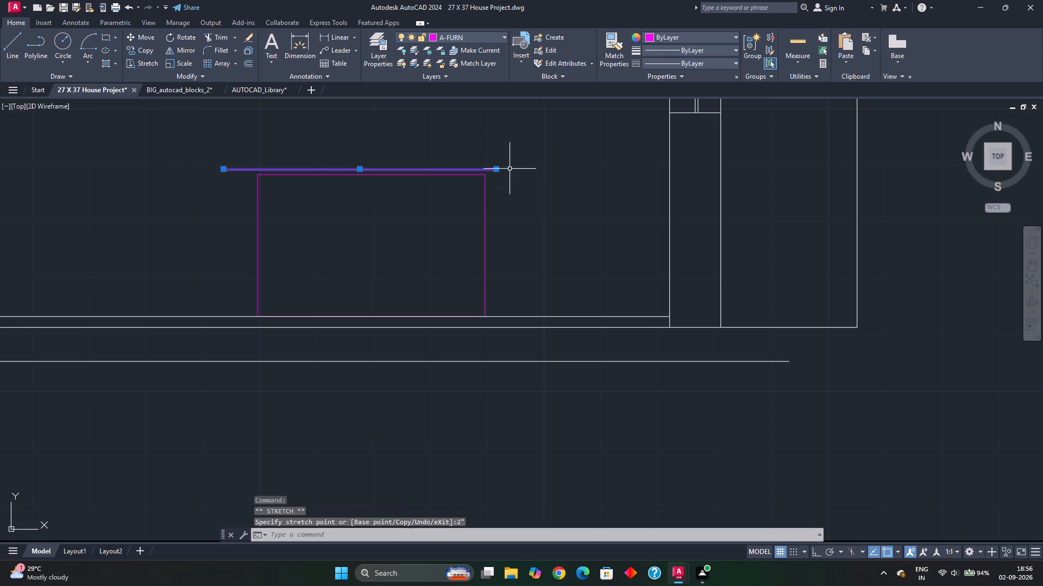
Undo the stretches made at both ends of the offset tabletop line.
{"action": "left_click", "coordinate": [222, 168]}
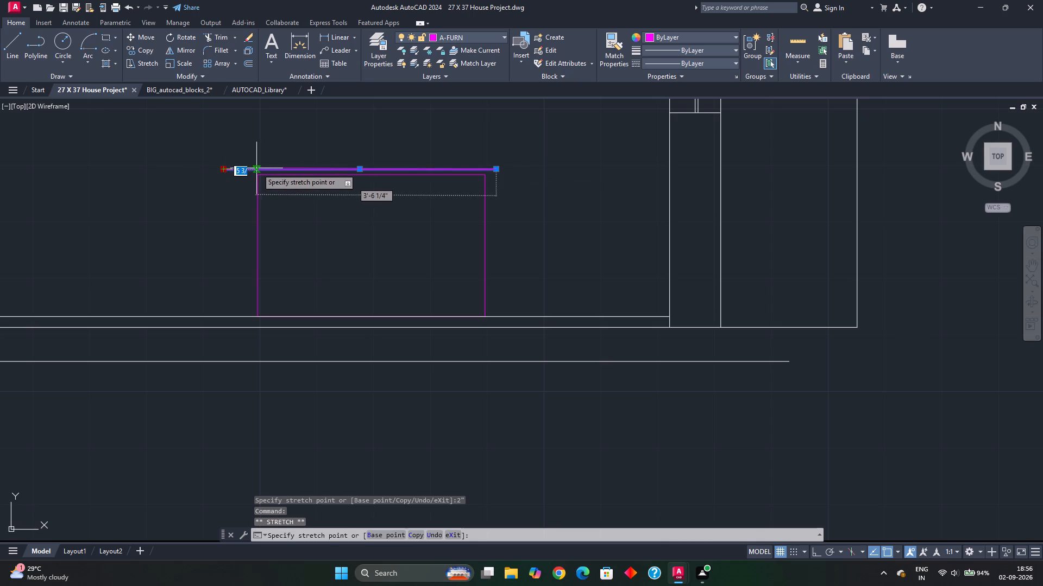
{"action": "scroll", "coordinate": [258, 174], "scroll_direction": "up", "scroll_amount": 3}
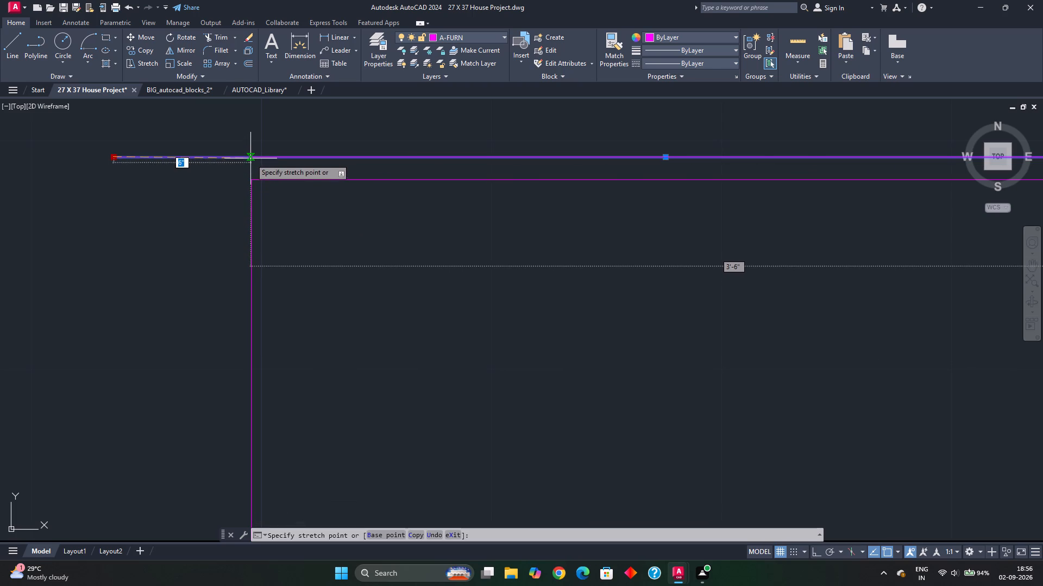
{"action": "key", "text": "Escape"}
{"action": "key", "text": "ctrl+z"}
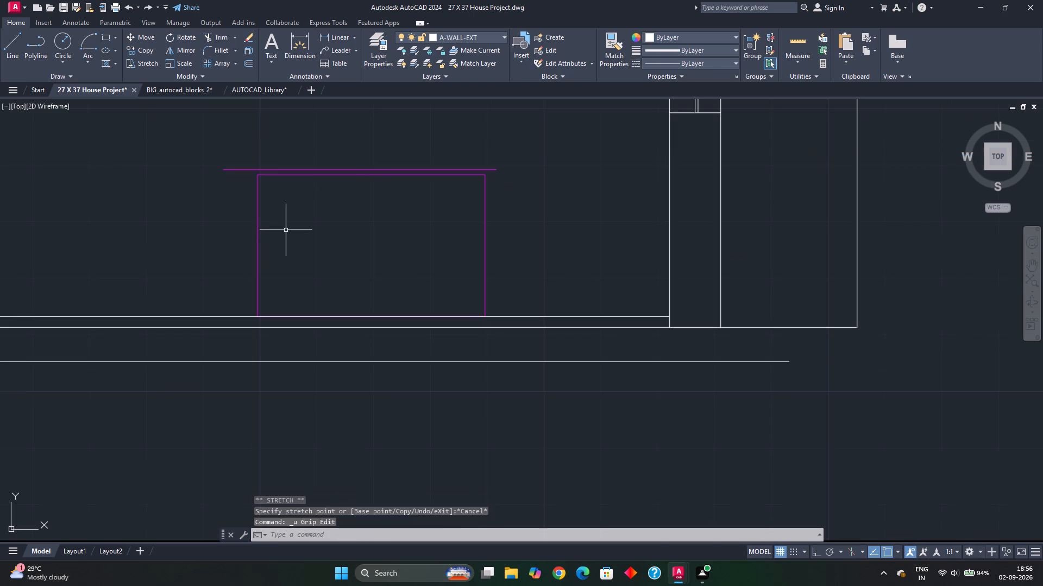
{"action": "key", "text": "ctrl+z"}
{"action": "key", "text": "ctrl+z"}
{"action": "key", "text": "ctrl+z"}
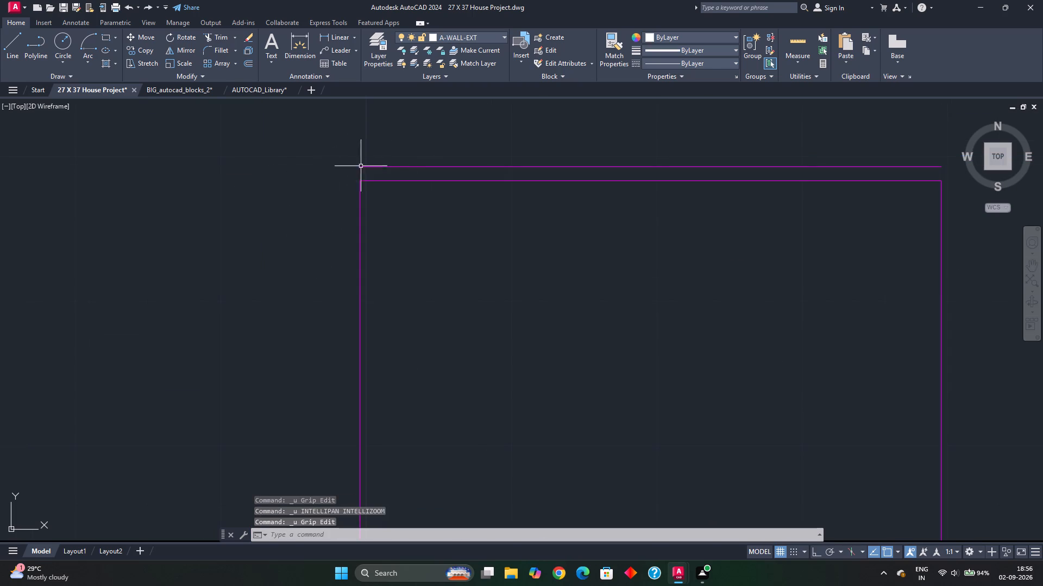
Stretch both ends of the offset tabletop line outward by 2" so it overhangs the table outline equally.
{"action": "left_click", "coordinate": [389, 165]}
{"action": "left_click", "coordinate": [360, 168]}
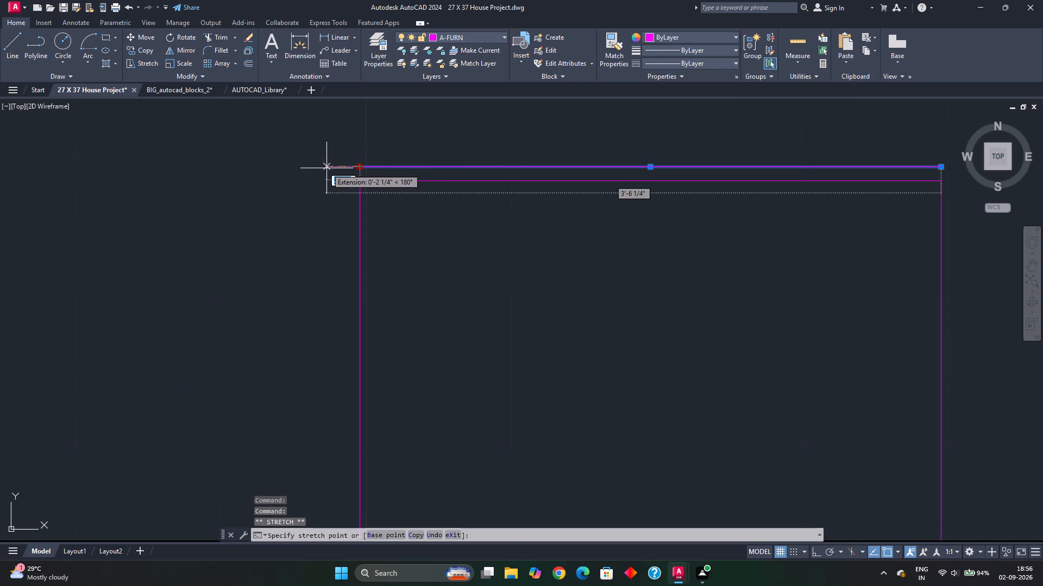
{"action": "type", "text": "2\""}
{"action": "key", "text": "Return"}
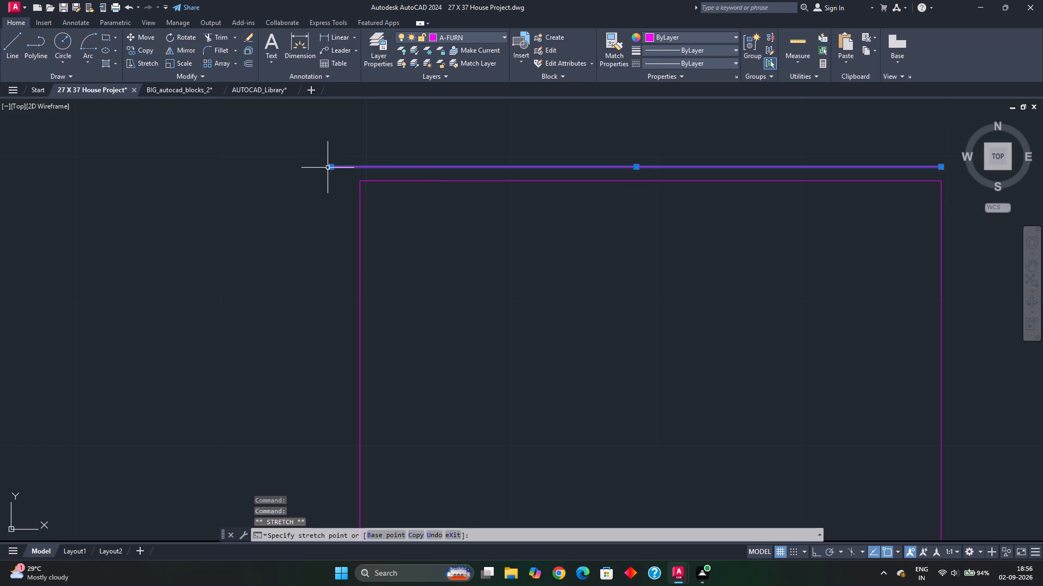
{"action": "middle_click_drag", "start_coordinate": [579, 214], "coordinate": [415, 242]}
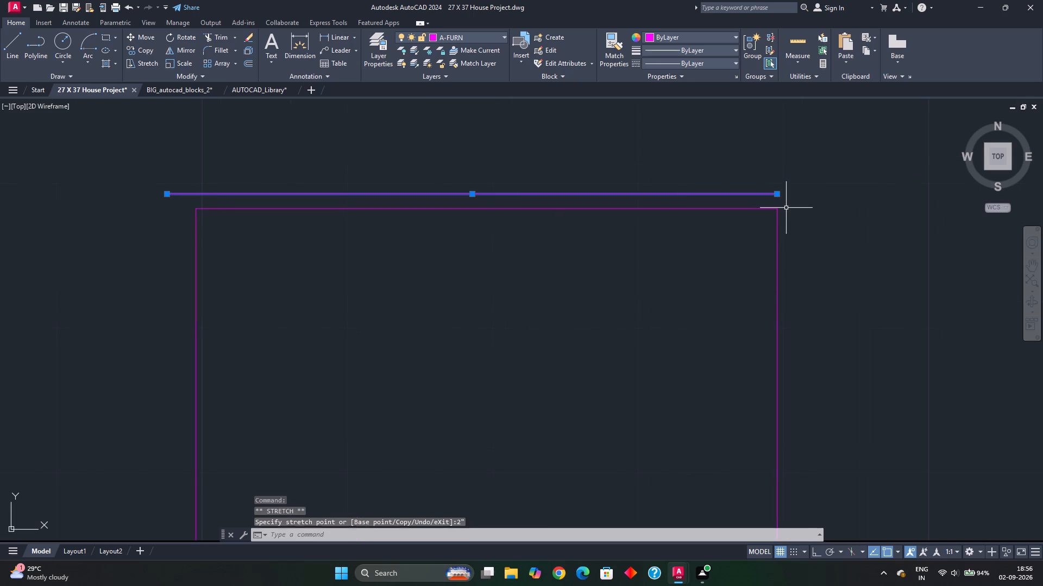
{"action": "left_click", "coordinate": [778, 192]}
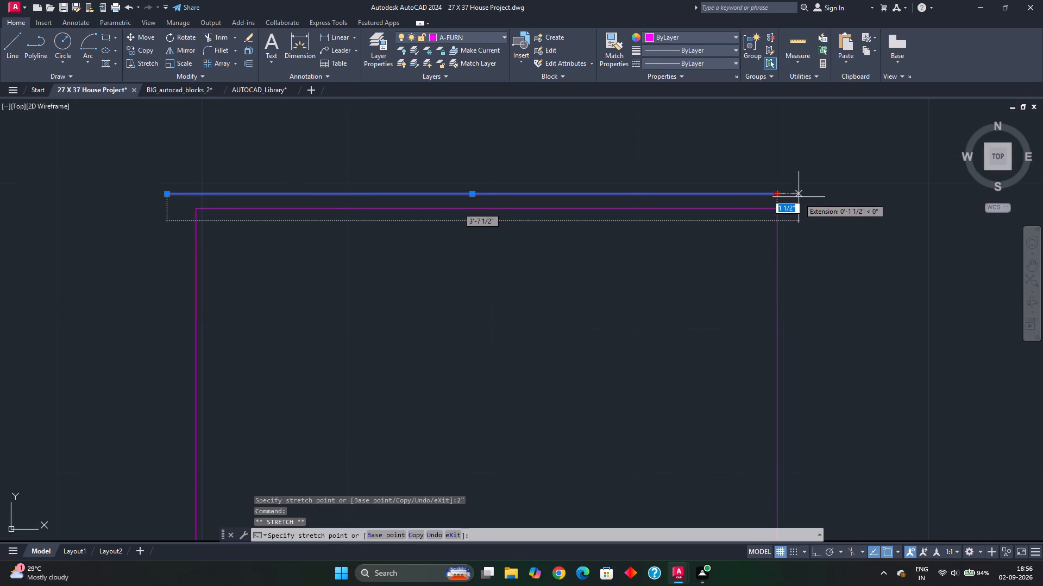
{"action": "type", "text": "2\""}
{"action": "key", "text": "Return"}
{"action": "key", "text": "Escape"}
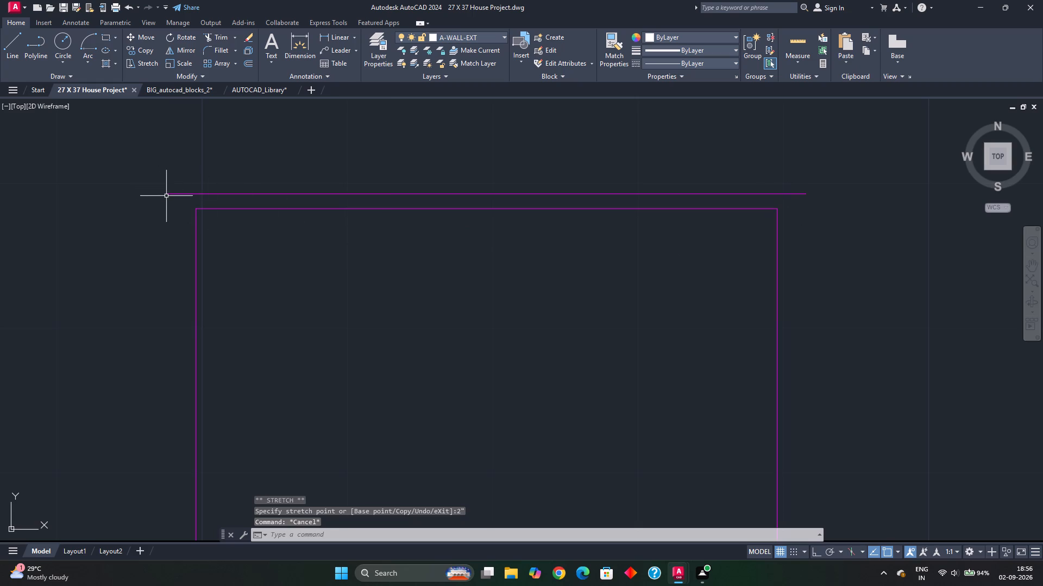
Draw the tabletop's left overhang with a vertical line about 1" down and a horizontal line to the table's top-left corner.
{"action": "key", "text": "l"}
{"action": "key", "text": "Return"}
{"action": "left_click", "coordinate": [165, 194]}
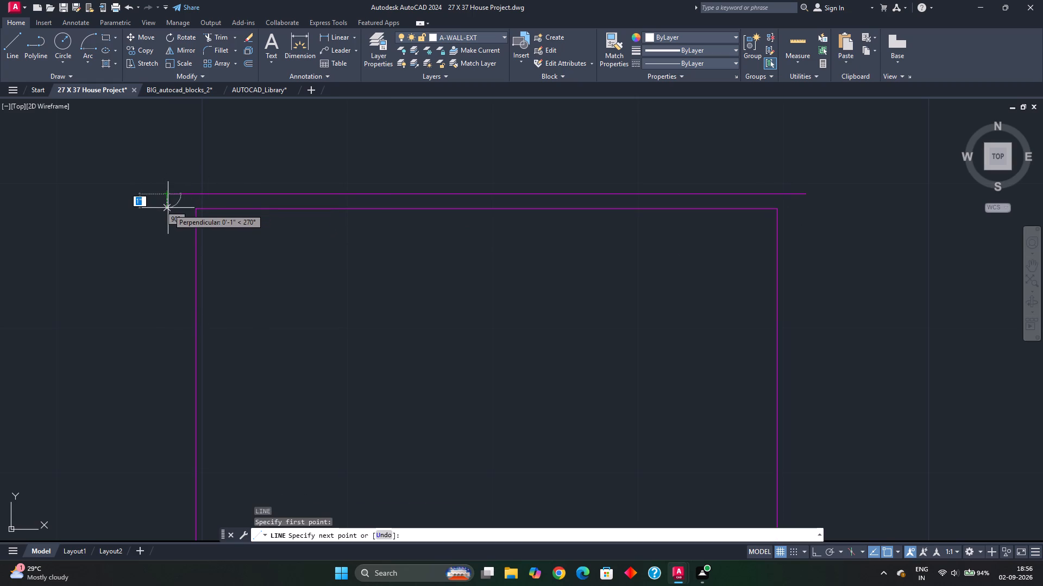
{"action": "left_click", "coordinate": [168, 208]}
{"action": "left_click", "coordinate": [196, 205]}
{"action": "key", "text": "Escape"}
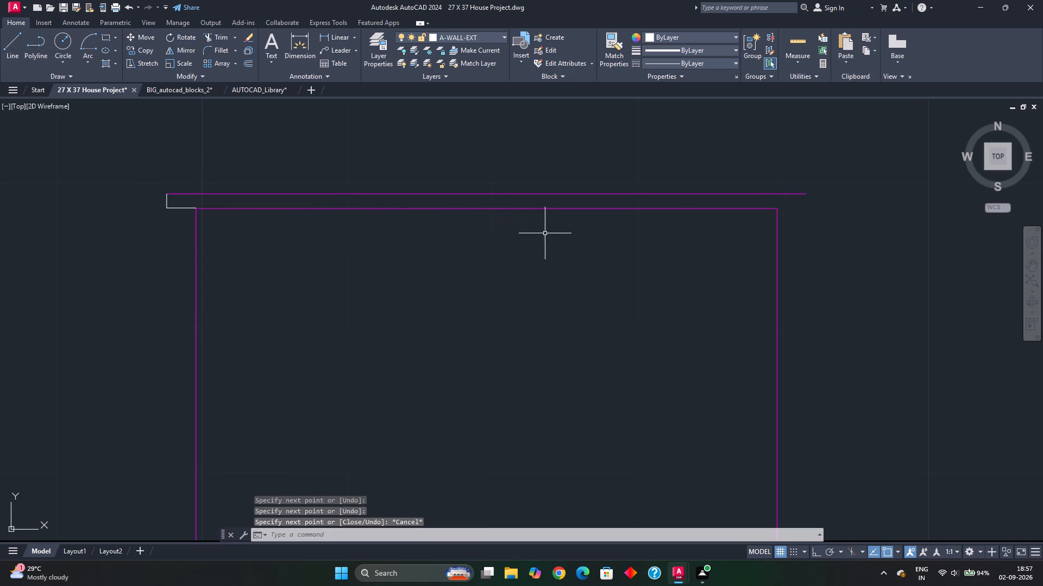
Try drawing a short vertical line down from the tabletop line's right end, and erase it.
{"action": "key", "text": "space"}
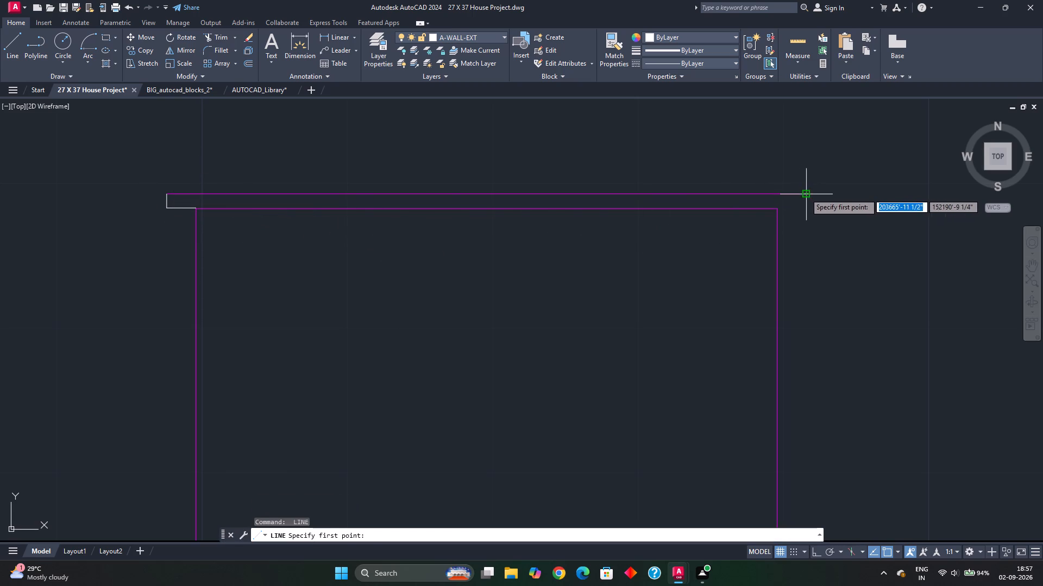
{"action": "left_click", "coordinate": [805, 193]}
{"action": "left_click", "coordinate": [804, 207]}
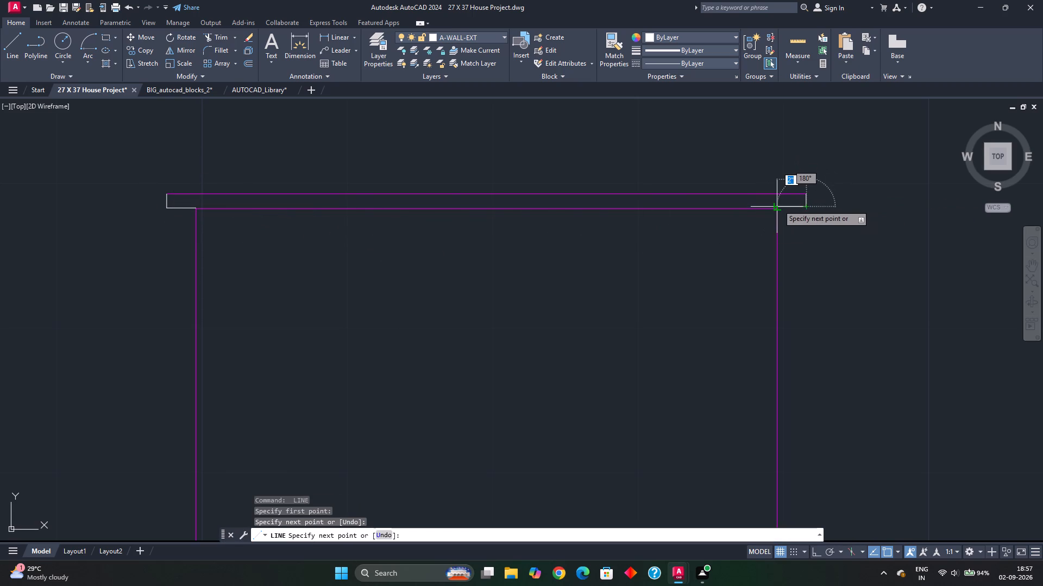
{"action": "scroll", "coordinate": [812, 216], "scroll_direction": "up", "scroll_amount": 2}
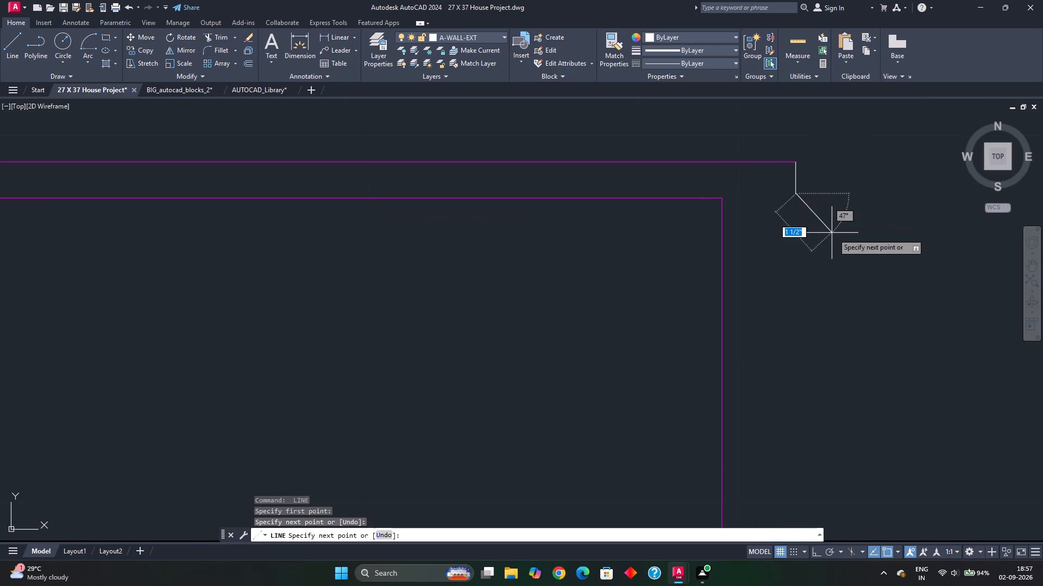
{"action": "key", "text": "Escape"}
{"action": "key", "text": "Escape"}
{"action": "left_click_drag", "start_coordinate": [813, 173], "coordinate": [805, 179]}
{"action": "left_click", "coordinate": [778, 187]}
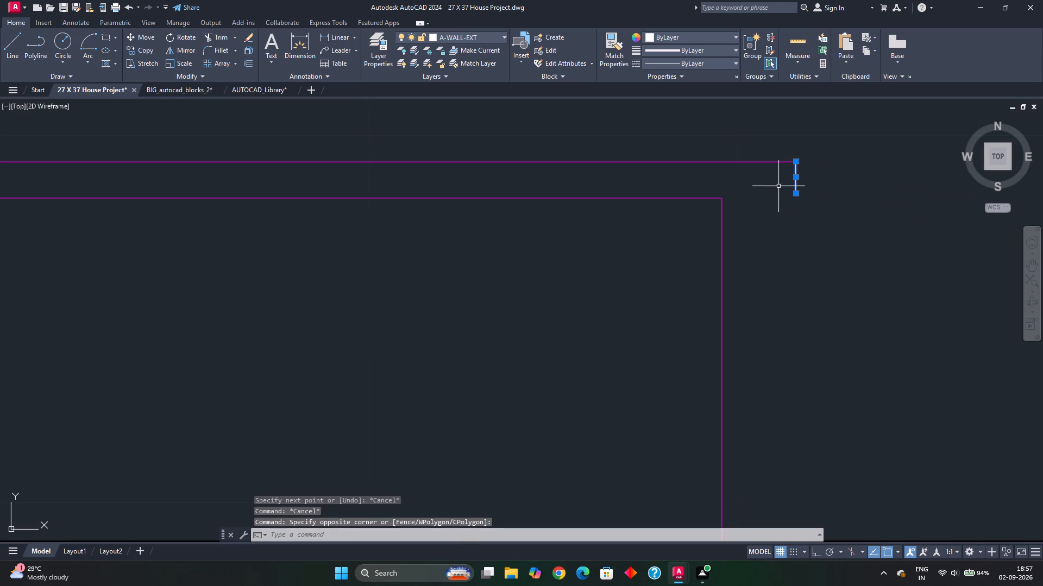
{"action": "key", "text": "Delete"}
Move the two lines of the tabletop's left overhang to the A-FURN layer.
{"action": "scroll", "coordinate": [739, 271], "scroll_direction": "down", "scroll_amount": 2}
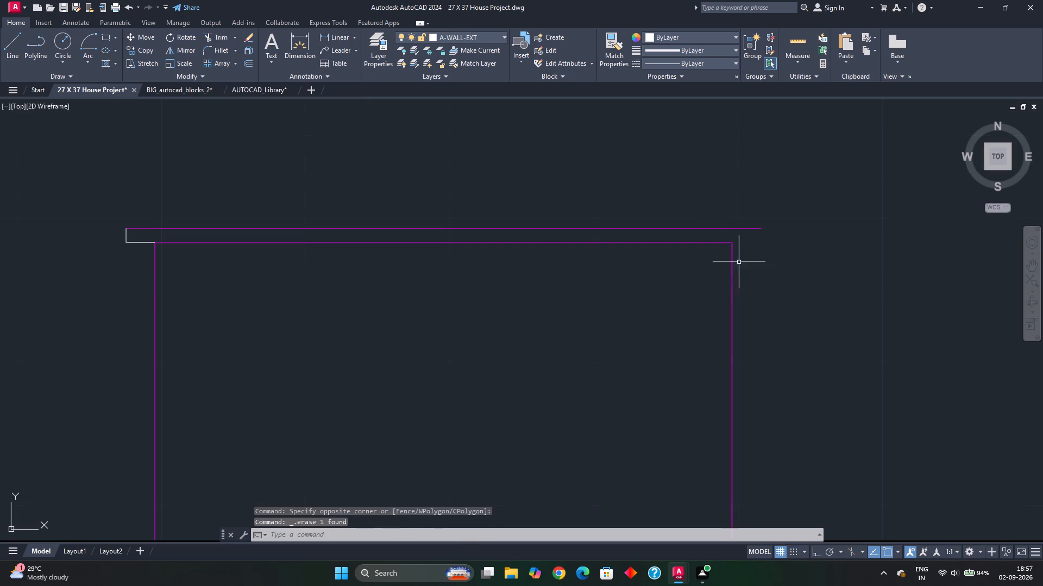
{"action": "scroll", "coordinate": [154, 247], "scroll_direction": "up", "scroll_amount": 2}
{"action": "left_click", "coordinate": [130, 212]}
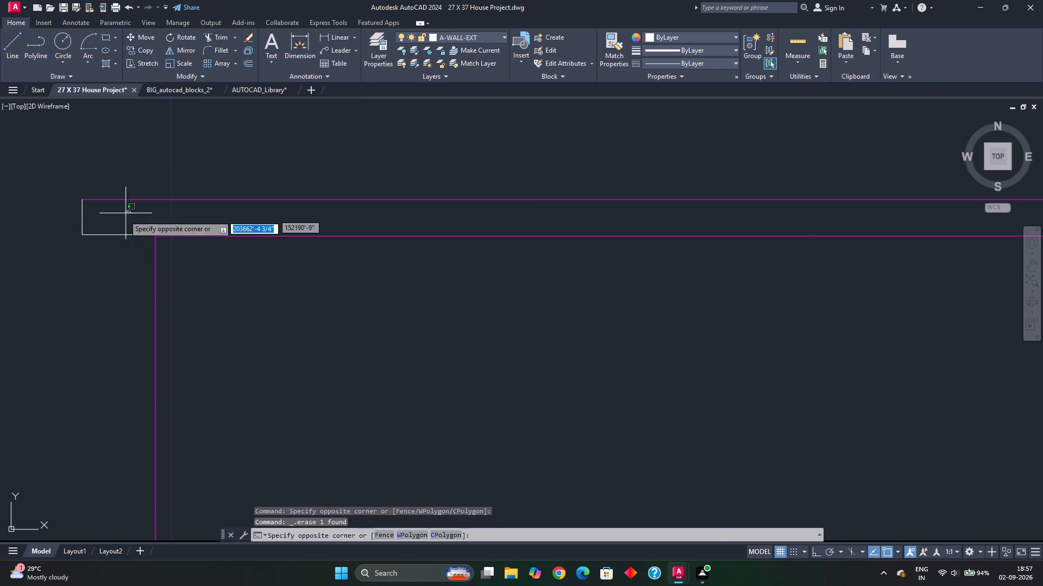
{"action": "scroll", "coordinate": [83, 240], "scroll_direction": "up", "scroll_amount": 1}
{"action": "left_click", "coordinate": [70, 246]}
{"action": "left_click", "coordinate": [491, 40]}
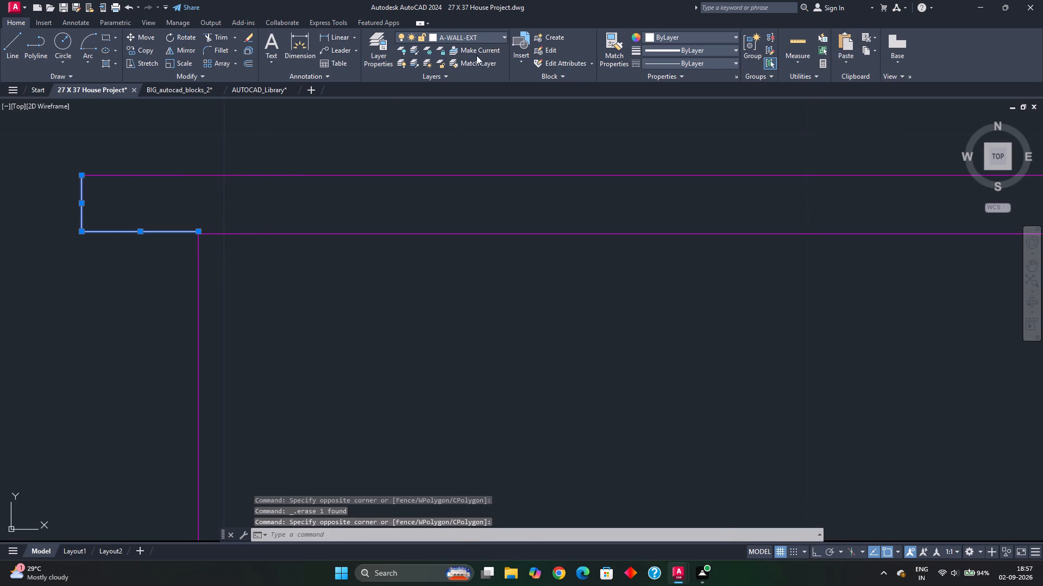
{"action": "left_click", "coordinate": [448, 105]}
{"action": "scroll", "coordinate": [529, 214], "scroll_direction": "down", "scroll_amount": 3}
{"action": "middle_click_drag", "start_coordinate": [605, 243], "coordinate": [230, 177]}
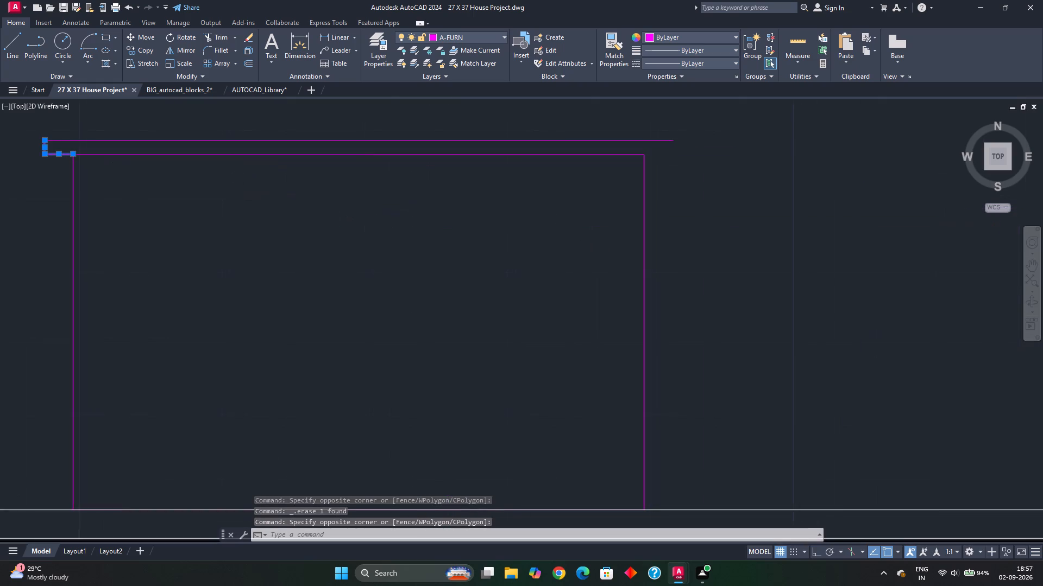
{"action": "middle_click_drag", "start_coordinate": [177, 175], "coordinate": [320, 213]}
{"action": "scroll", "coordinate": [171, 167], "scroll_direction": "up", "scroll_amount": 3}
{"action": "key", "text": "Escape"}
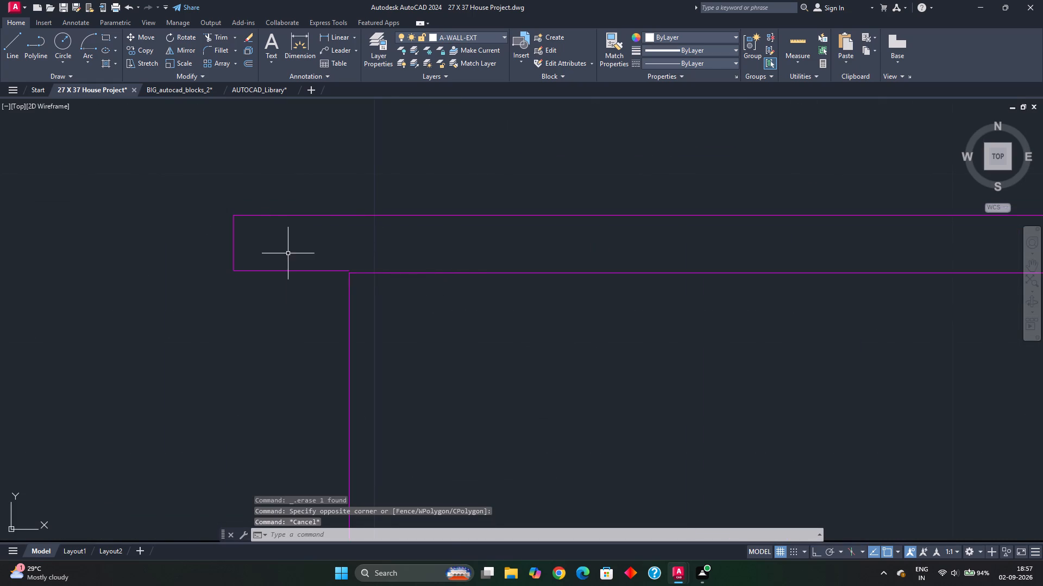
Erase the vertical and horizontal lines of the tabletop's left overhang.
{"action": "left_click_drag", "start_coordinate": [300, 247], "coordinate": [288, 249]}
{"action": "left_click", "coordinate": [178, 266]}
{"action": "left_click_drag", "start_coordinate": [267, 254], "coordinate": [267, 255]}
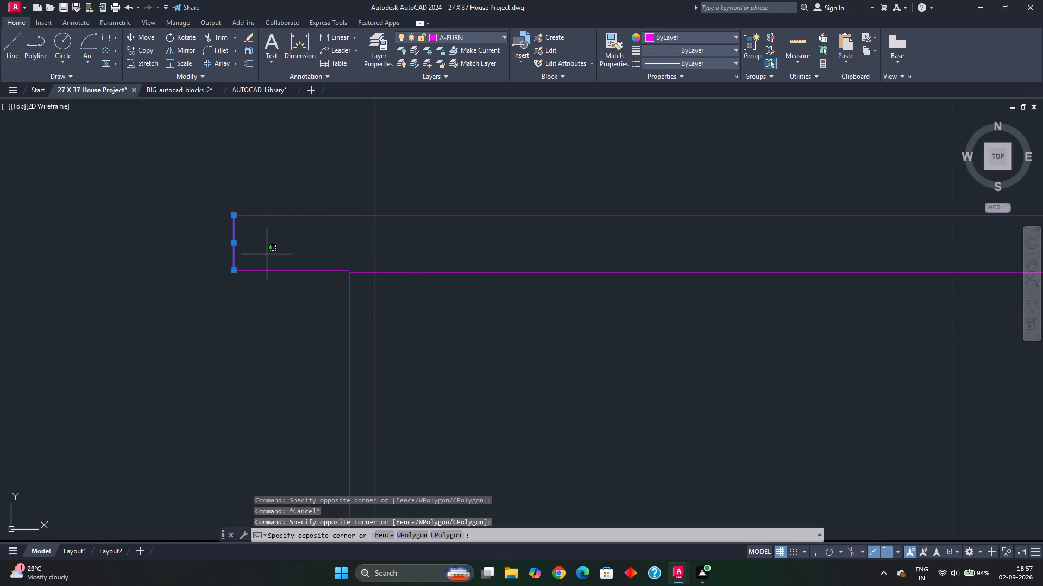
{"action": "left_click_drag", "start_coordinate": [267, 255], "coordinate": [264, 260]}
{"action": "left_click", "coordinate": [235, 296]}
{"action": "key", "text": "Delete"}
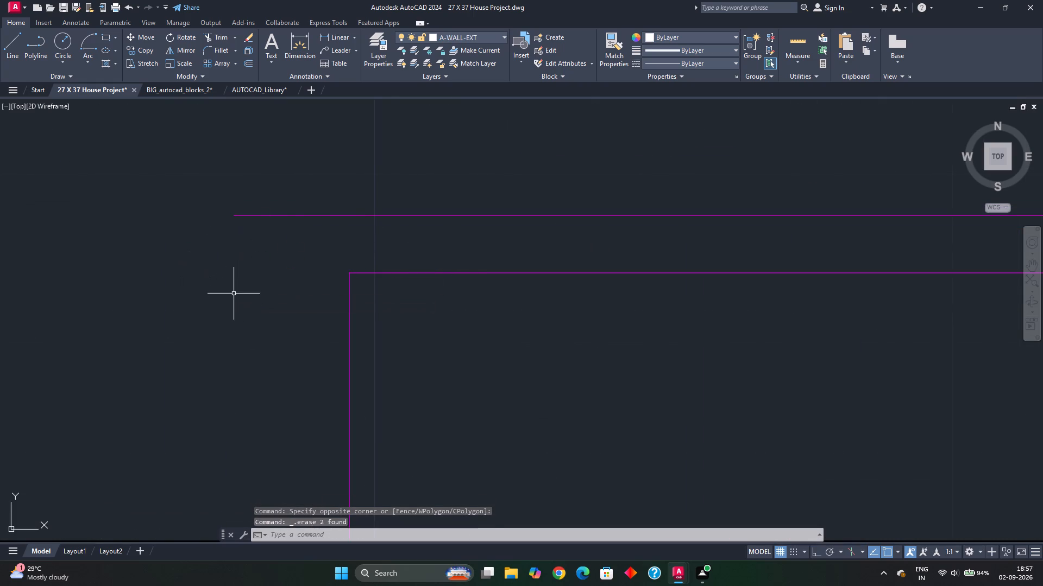
Draw the right overhang with a horizontal line outward from the table's top-right corner and a vertical line up to the tabletop line's end.
{"action": "scroll", "coordinate": [304, 314], "scroll_direction": "down", "scroll_amount": 3}
{"action": "middle_click_drag", "start_coordinate": [462, 358], "coordinate": [229, 305]}
{"action": "scroll", "coordinate": [712, 274], "scroll_direction": "up", "scroll_amount": 2}
{"action": "middle_click_drag", "start_coordinate": [673, 277], "coordinate": [621, 340]}
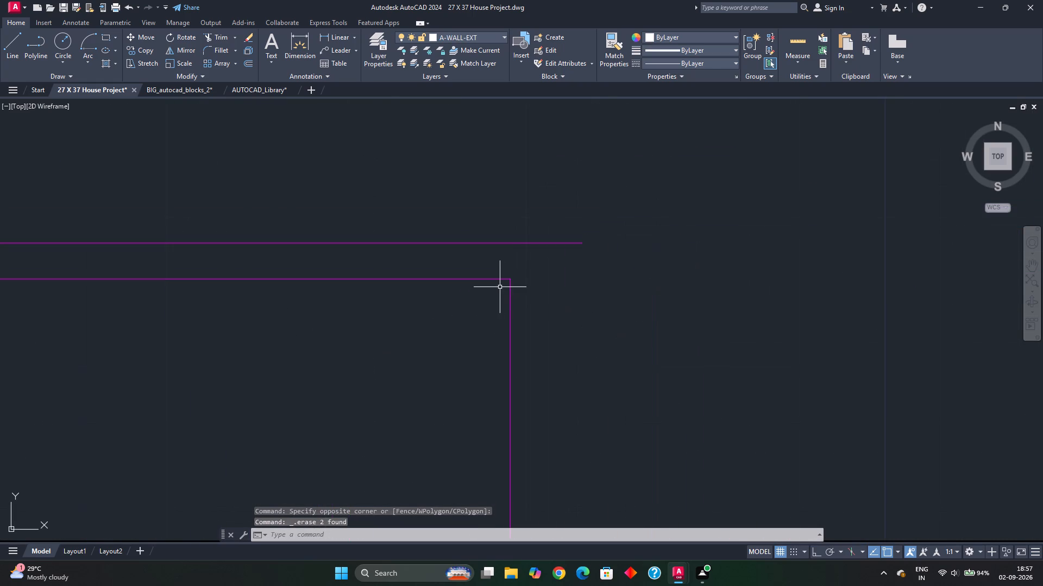
{"action": "key", "text": "space"}
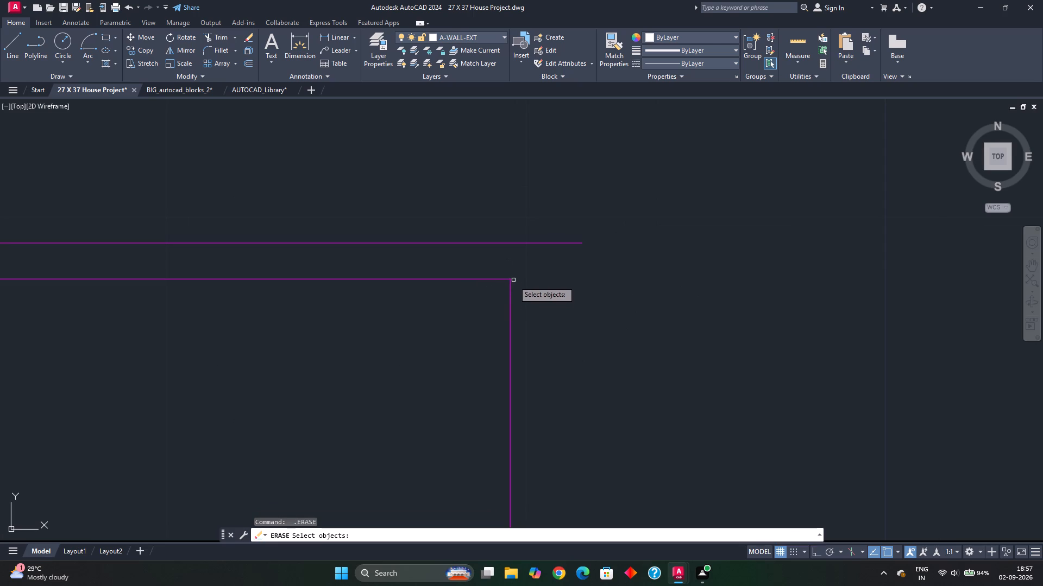
{"action": "key", "text": "Escape"}
{"action": "type", "text": "L"}
{"action": "key", "text": "space"}
{"action": "left_click", "coordinate": [511, 282]}
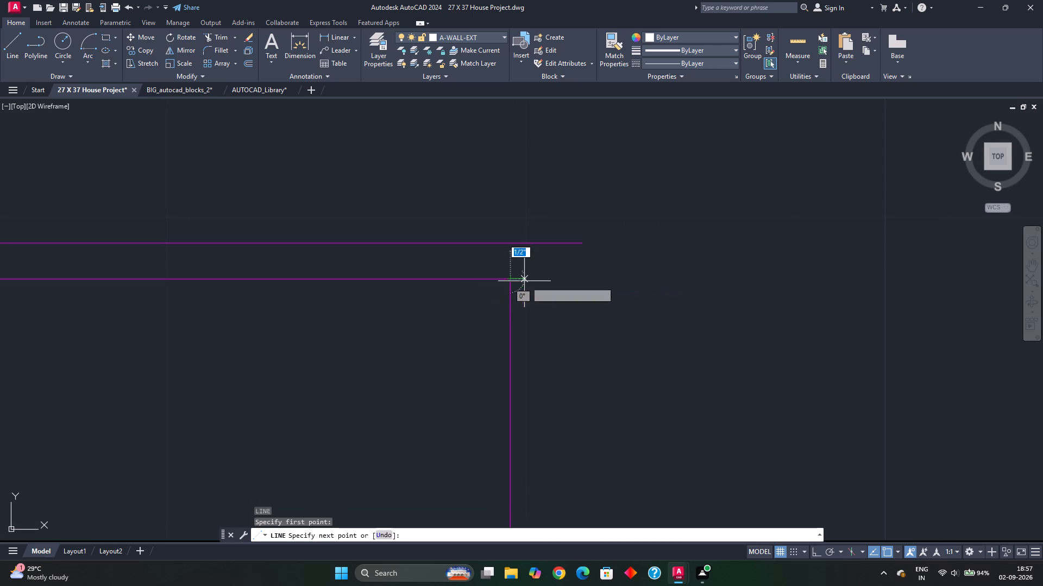
{"action": "left_click", "coordinate": [583, 281]}
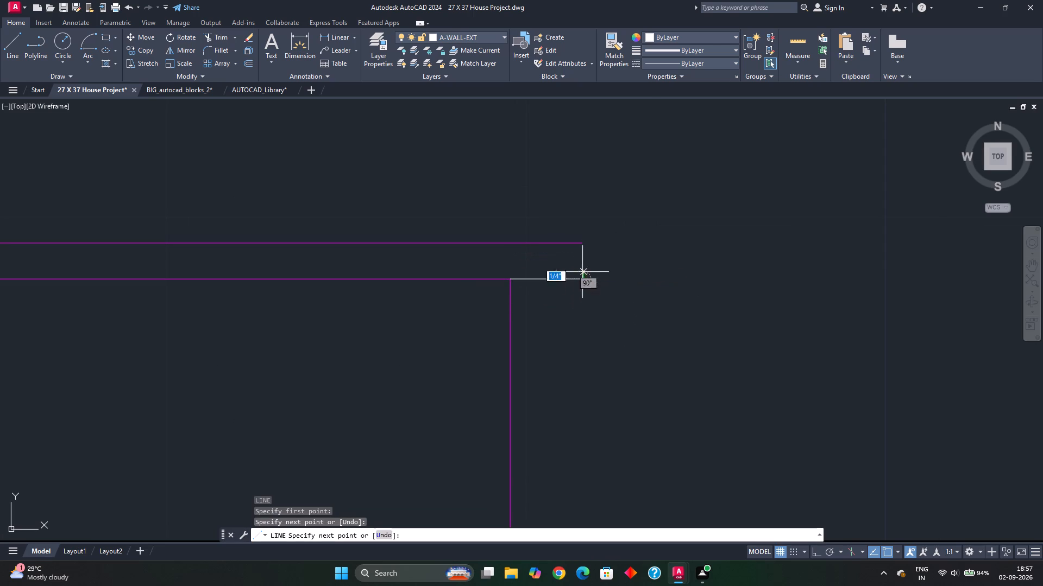
{"action": "left_click", "coordinate": [582, 246]}
{"action": "key", "text": "Escape"}
Draw the left overhang with a horizontal line about 2" outward from the table's top-left corner and a line up to the tabletop line's end.
{"action": "scroll", "coordinate": [620, 299], "scroll_direction": "down", "scroll_amount": 2}
{"action": "middle_click_drag", "start_coordinate": [548, 301], "coordinate": [574, 300]}
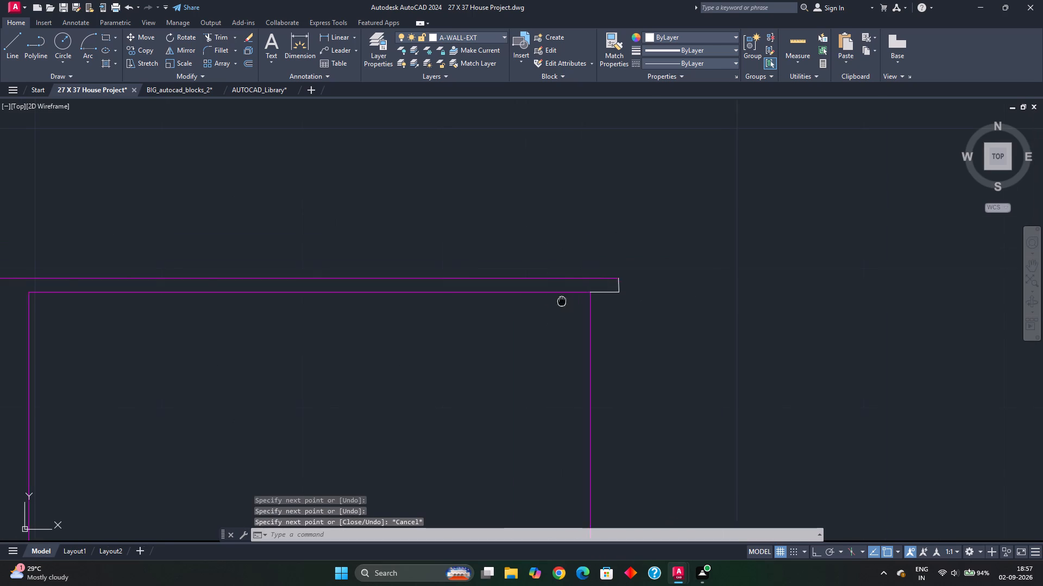
{"action": "middle_click_drag", "start_coordinate": [574, 300], "coordinate": [822, 283]}
{"action": "scroll", "coordinate": [389, 284], "scroll_direction": "up", "scroll_amount": 2}
{"action": "key", "text": "space"}
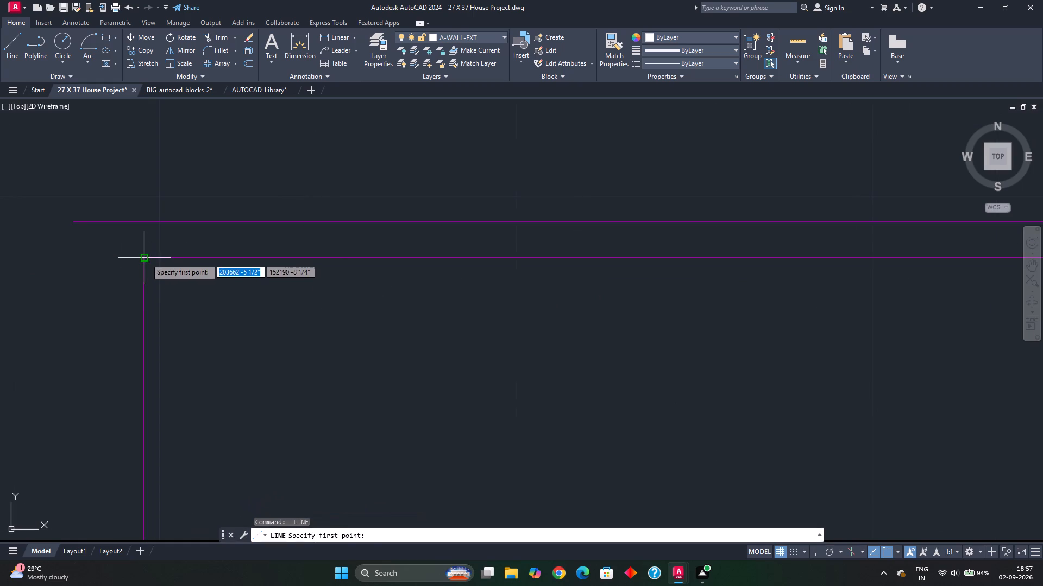
{"action": "left_click", "coordinate": [146, 258]}
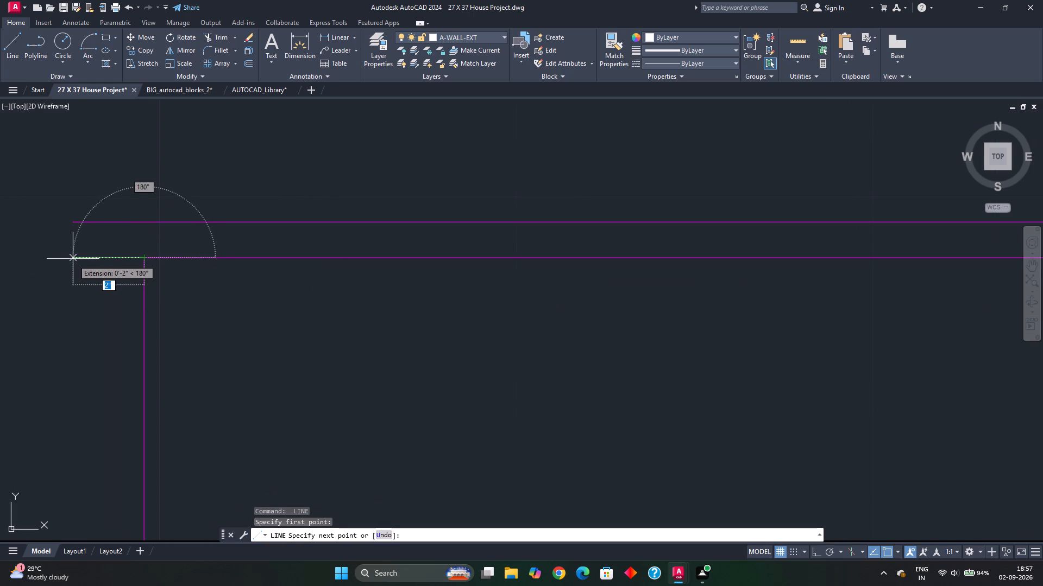
{"action": "left_click", "coordinate": [72, 259]}
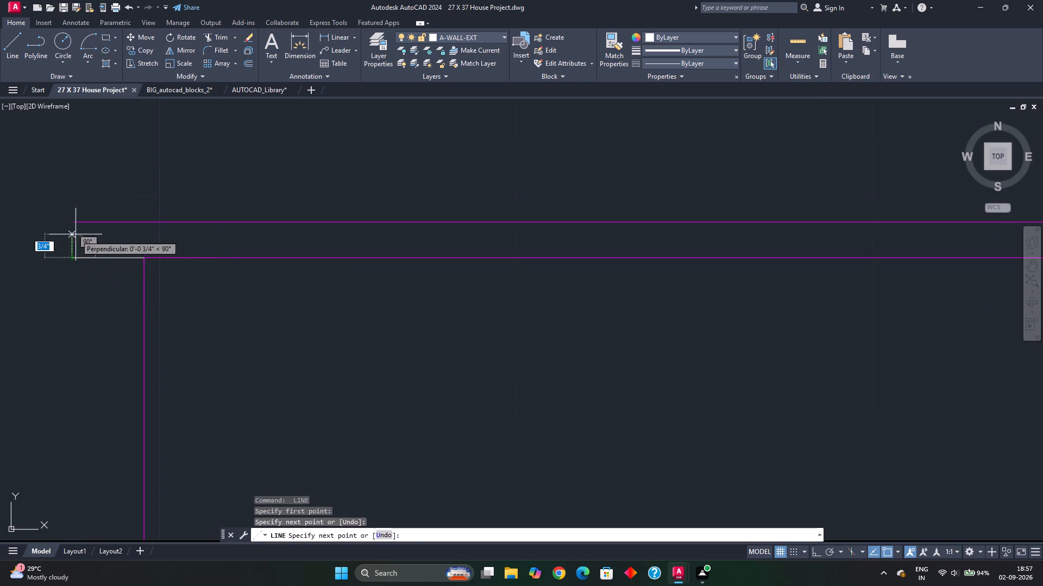
{"action": "left_click", "coordinate": [76, 225]}
{"action": "key", "text": "Escape"}
Move the two lines of the tabletop's left overhang to the A-FURN layer.
{"action": "left_click", "coordinate": [55, 235]}
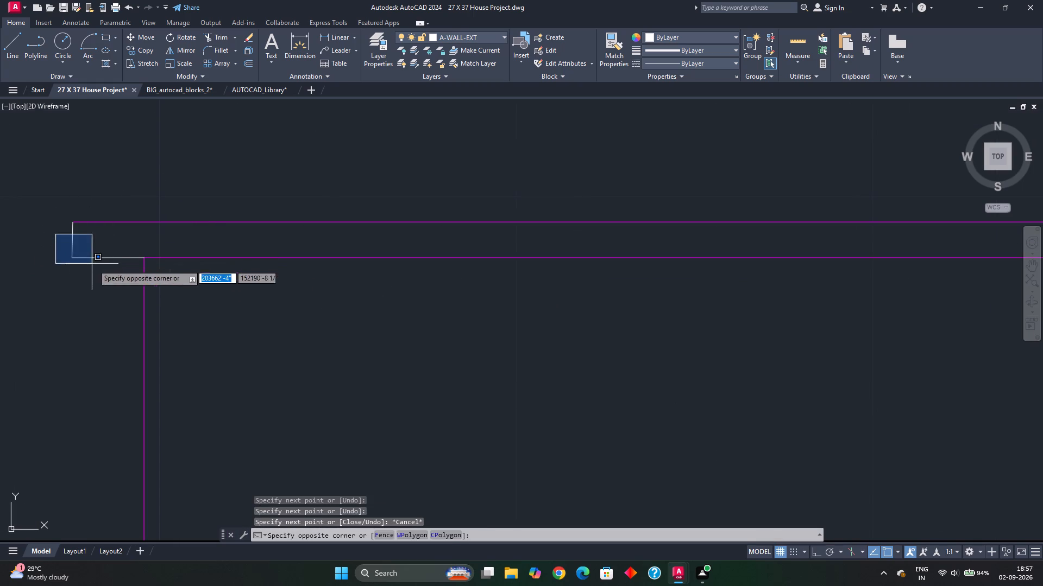
{"action": "left_click", "coordinate": [95, 265]}
{"action": "left_click_drag", "start_coordinate": [122, 273], "coordinate": [113, 267]}
{"action": "left_click", "coordinate": [52, 233]}
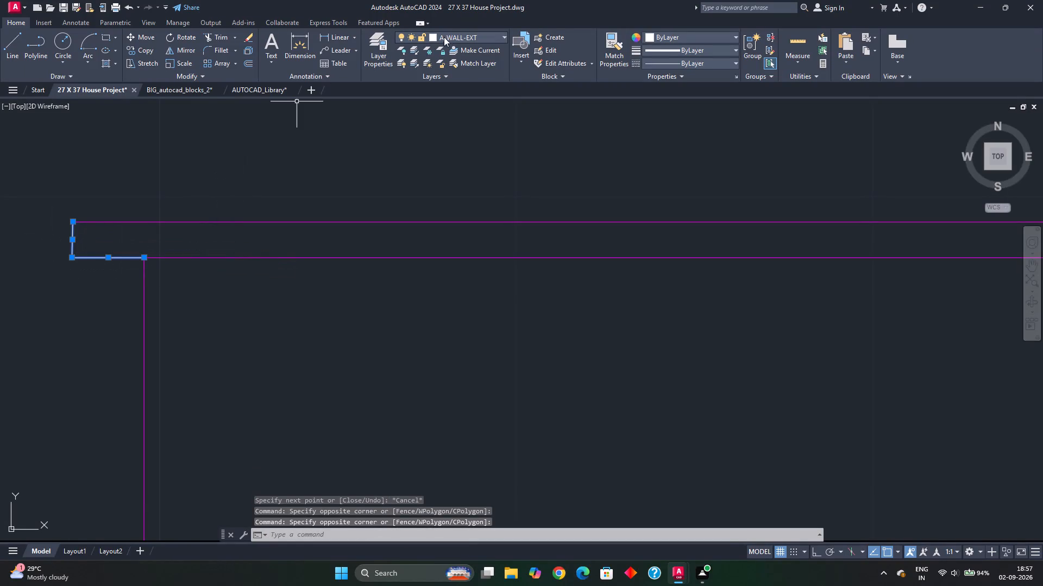
{"action": "left_click", "coordinate": [458, 31]}
{"action": "left_click", "coordinate": [456, 35]}
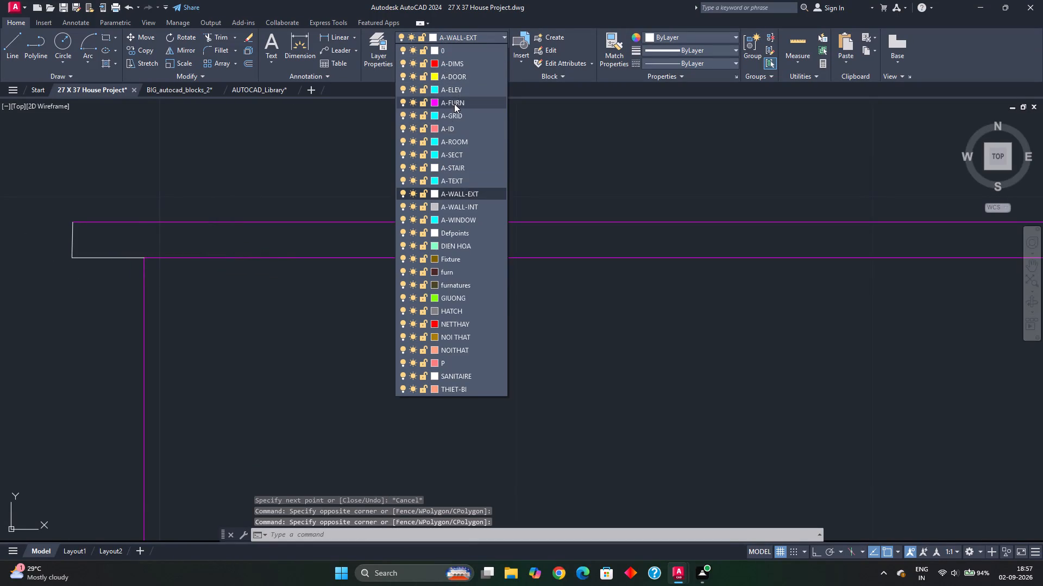
{"action": "left_click", "coordinate": [454, 104]}
{"action": "key", "text": "Escape"}
Move the two lines of the tabletop's right overhang to the A-FURN layer.
{"action": "scroll", "coordinate": [545, 264], "scroll_direction": "down", "scroll_amount": 2}
{"action": "middle_click_drag", "start_coordinate": [565, 271], "coordinate": [172, 197]}
{"action": "scroll", "coordinate": [626, 186], "scroll_direction": "up", "scroll_amount": 2}
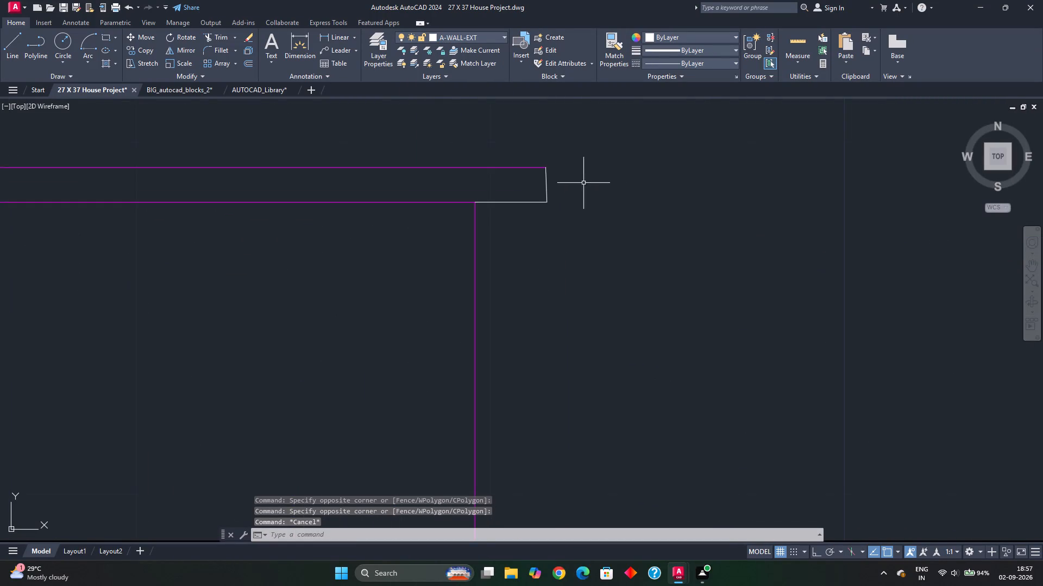
{"action": "left_click", "coordinate": [471, 146]}
{"action": "left_click", "coordinate": [592, 239]}
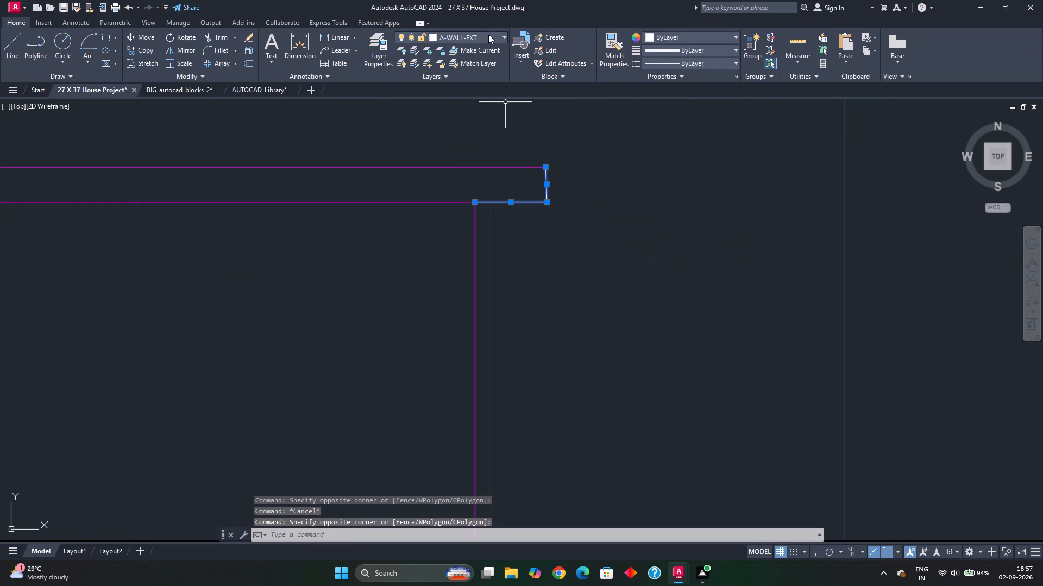
{"action": "left_click", "coordinate": [488, 34]}
{"action": "left_click", "coordinate": [473, 104]}
{"action": "key", "text": "Escape"}
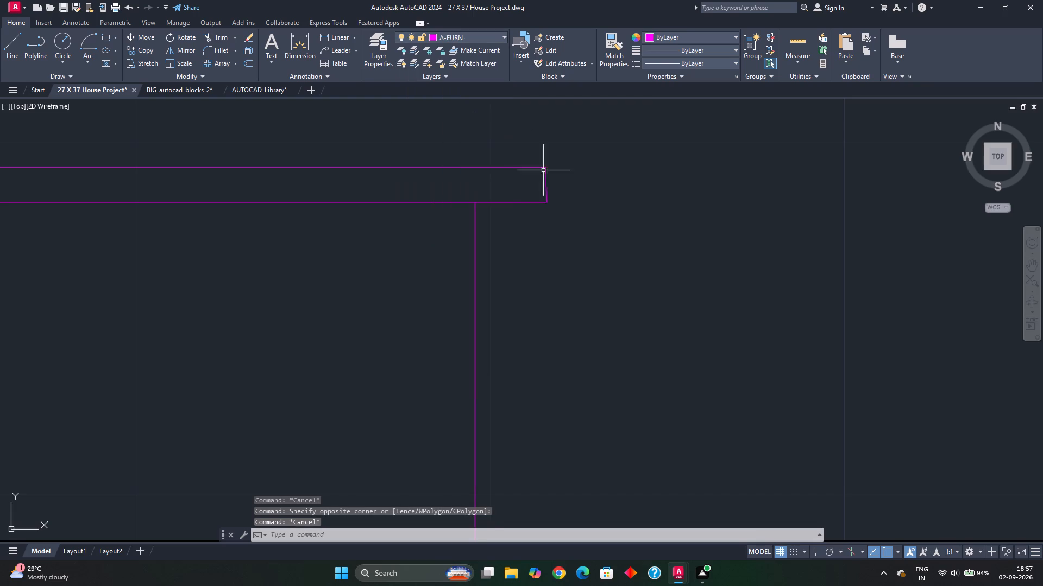
Join all the tabletop lines, including both overhangs, into one polyline.
{"action": "scroll", "coordinate": [532, 208], "scroll_direction": "down", "scroll_amount": 4}
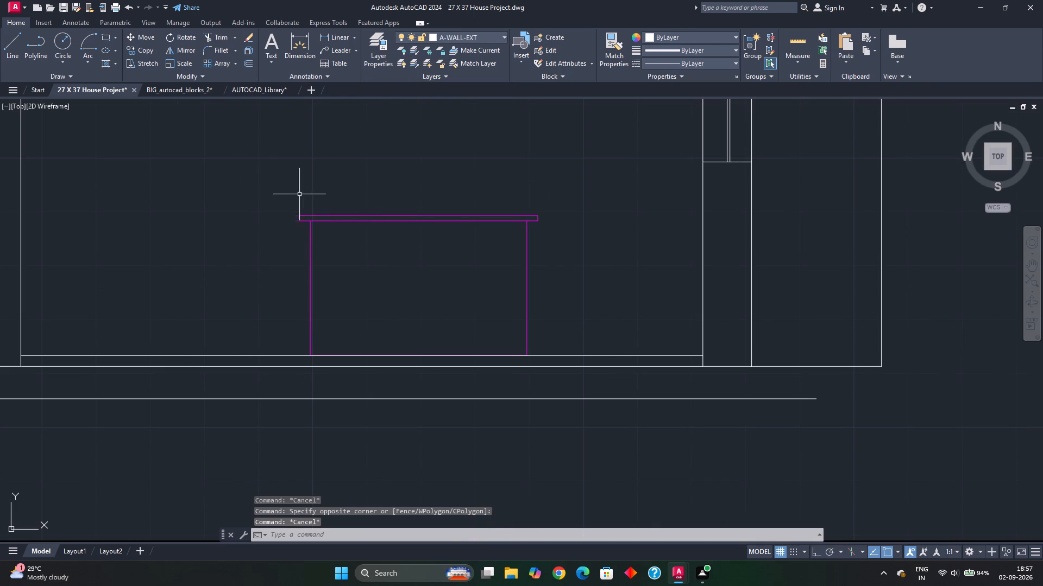
{"action": "left_click", "coordinate": [284, 192]}
{"action": "left_click", "coordinate": [548, 232]}
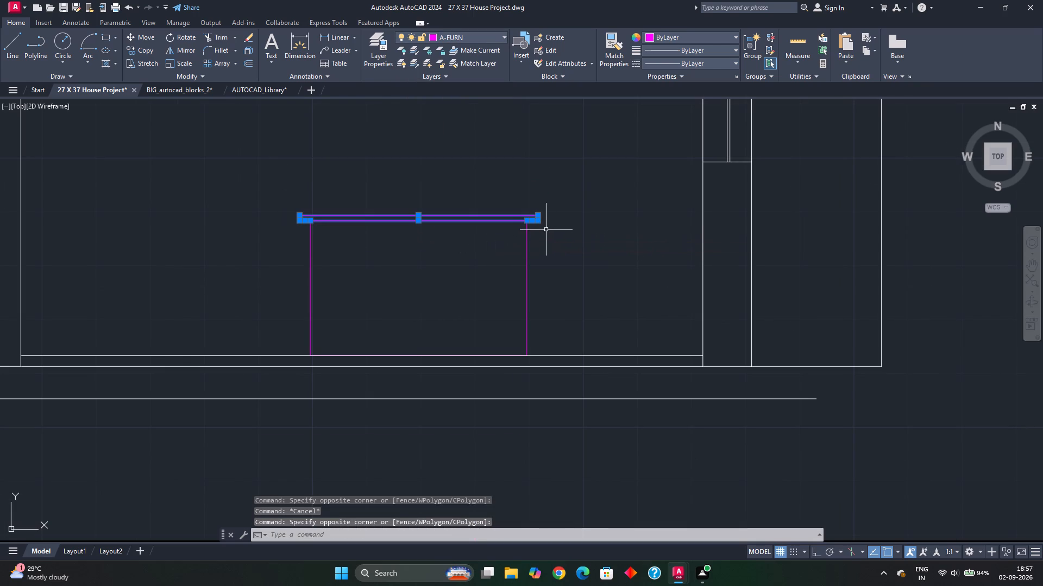
{"action": "key", "text": "j"}
{"action": "key", "text": "Return"}
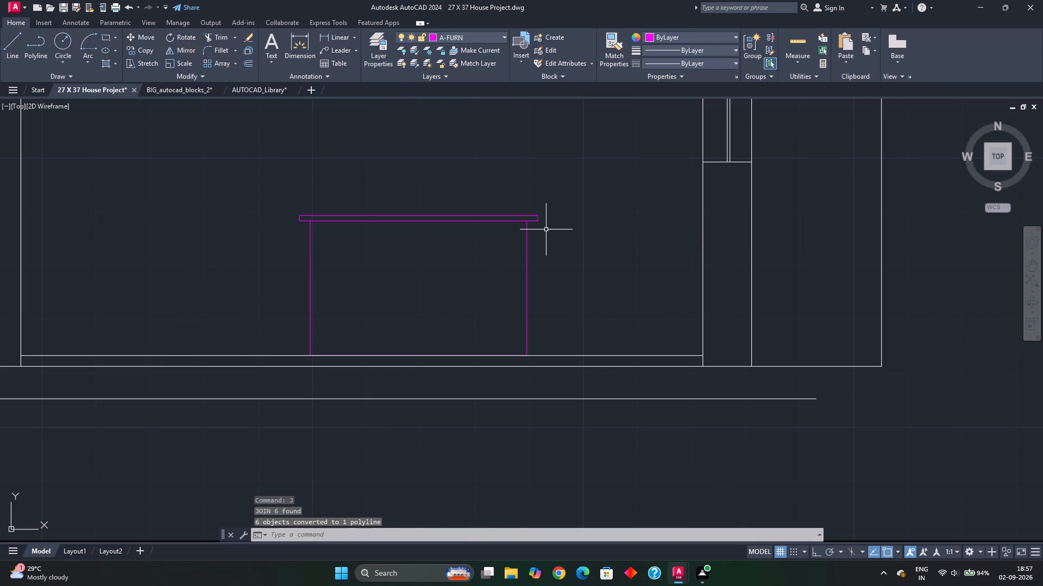
{"action": "key", "text": "Escape"}
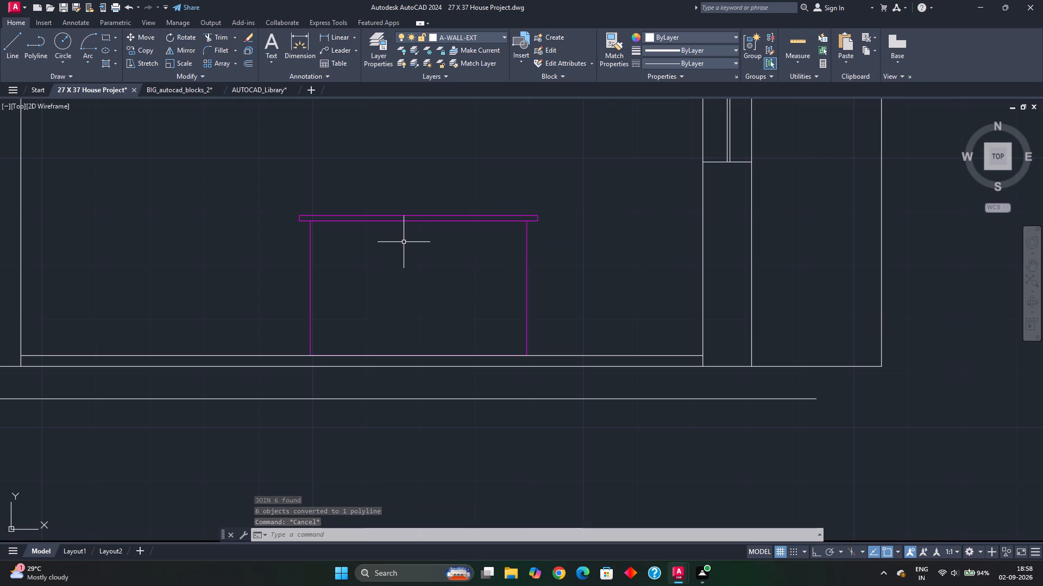
Examine the side-view sofa block among the furniture elevations beside the section.
{"action": "scroll", "coordinate": [408, 235], "scroll_direction": "down", "scroll_amount": 1}
{"action": "scroll", "coordinate": [477, 179], "scroll_direction": "down", "scroll_amount": 2}
{"action": "middle_click_drag", "start_coordinate": [641, 193], "coordinate": [626, 242]}
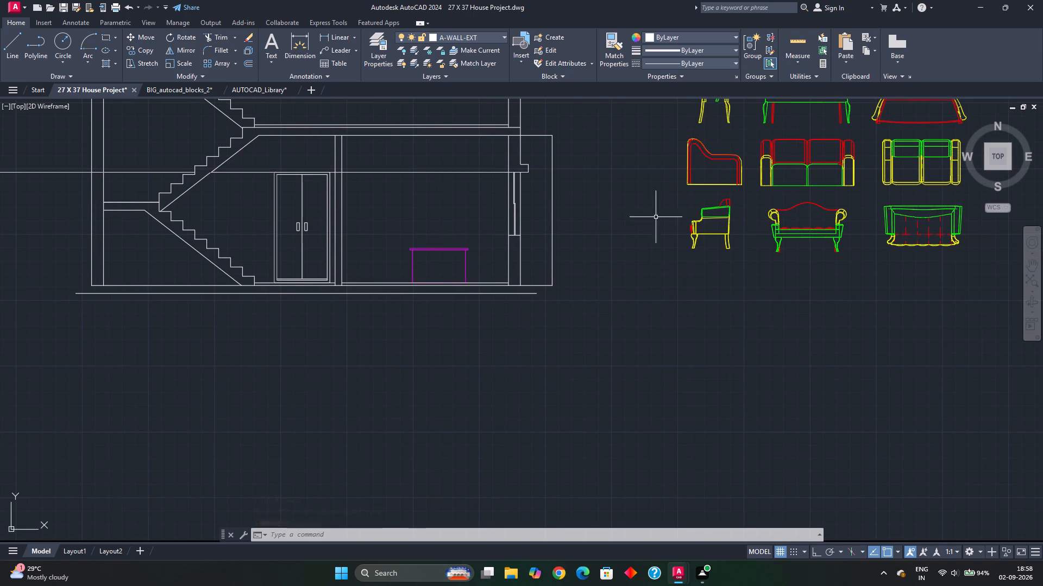
{"action": "left_click", "coordinate": [687, 151]}
{"action": "middle_click_drag", "start_coordinate": [690, 190], "coordinate": [532, 228]}
{"action": "scroll", "coordinate": [532, 216], "scroll_direction": "up", "scroll_amount": 1}
{"action": "middle_click_drag", "start_coordinate": [527, 215], "coordinate": [438, 238]}
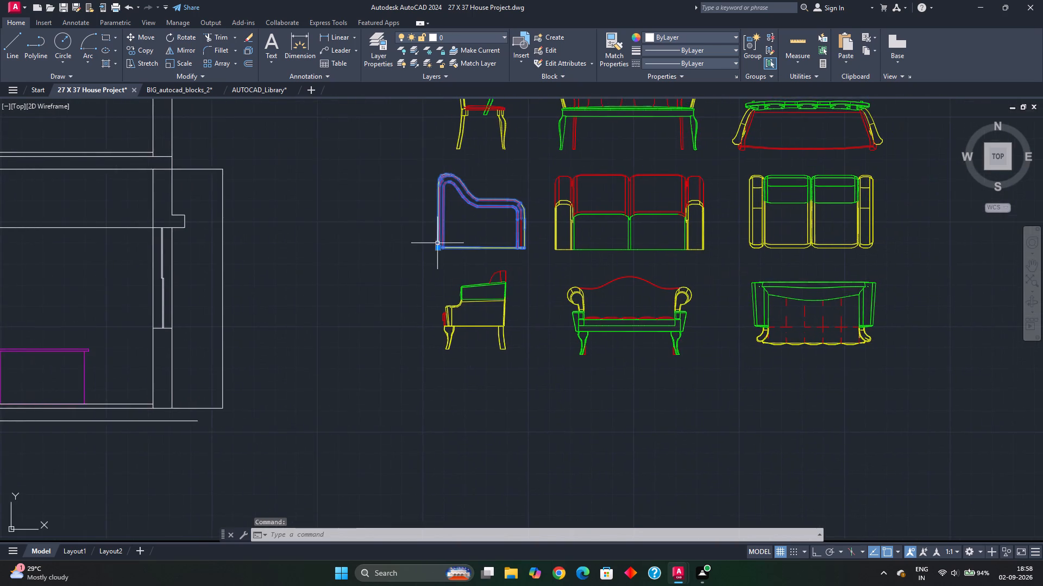
{"action": "scroll", "coordinate": [473, 245], "scroll_direction": "up", "scroll_amount": 1}
{"action": "middle_click_drag", "start_coordinate": [473, 244], "coordinate": [386, 279]}
{"action": "scroll", "coordinate": [388, 286], "scroll_direction": "up", "scroll_amount": 2}
{"action": "key", "text": "Escape"}
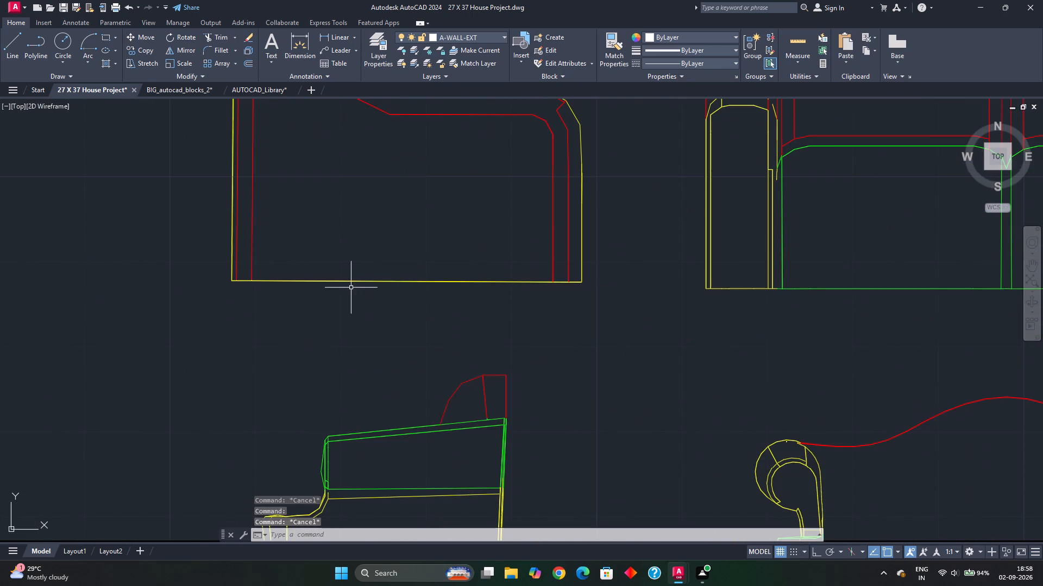
Make A-FURN the current layer.
{"action": "scroll", "coordinate": [392, 252], "scroll_direction": "down", "scroll_amount": 1}
{"action": "middle_click_drag", "start_coordinate": [392, 252], "coordinate": [379, 302]}
{"action": "left_click", "coordinate": [497, 39]}
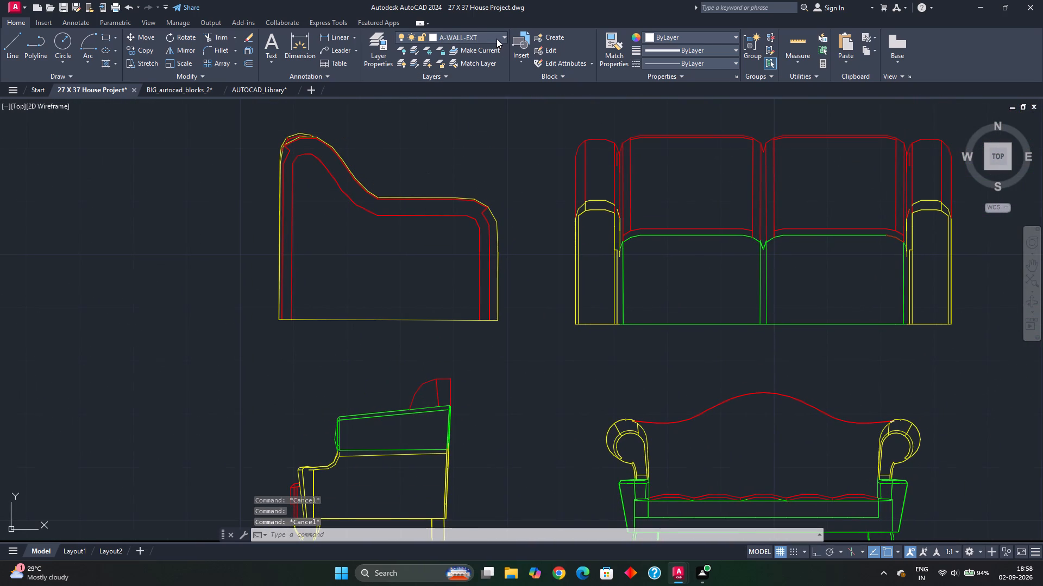
{"action": "left_click", "coordinate": [468, 99]}
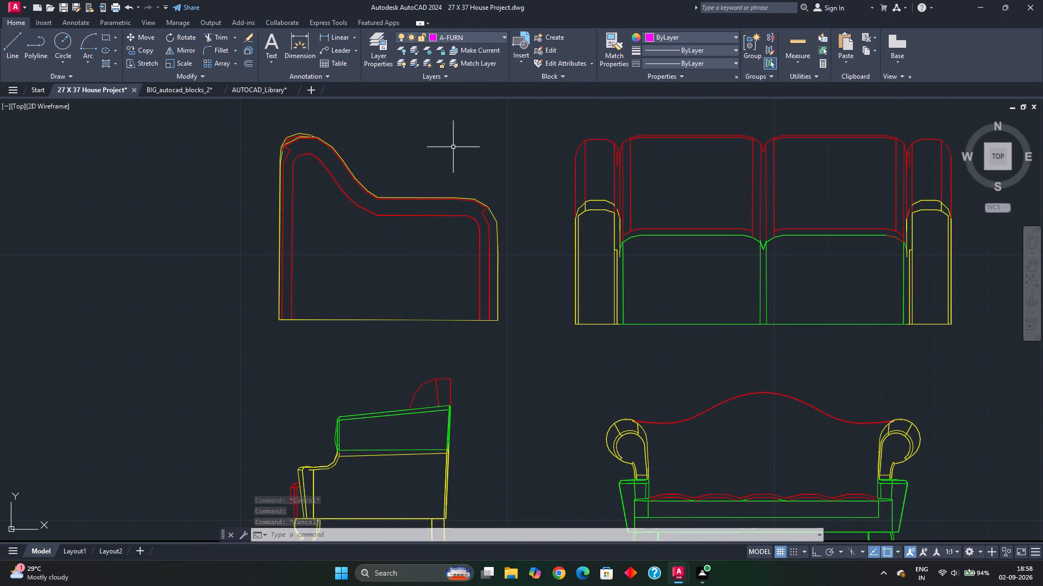
Trace the upper side-view sofa's base with a line about 3'-5" long, continuing up its front edge about 1'-6".
{"action": "key", "text": "l"}
{"action": "key", "text": "Return"}
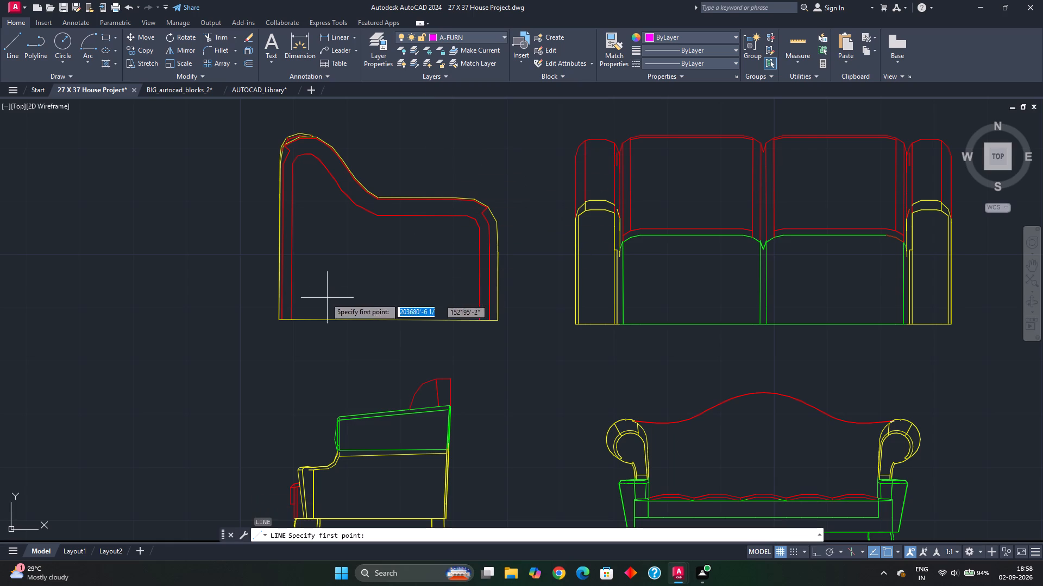
{"action": "scroll", "coordinate": [288, 319], "scroll_direction": "up", "scroll_amount": 3}
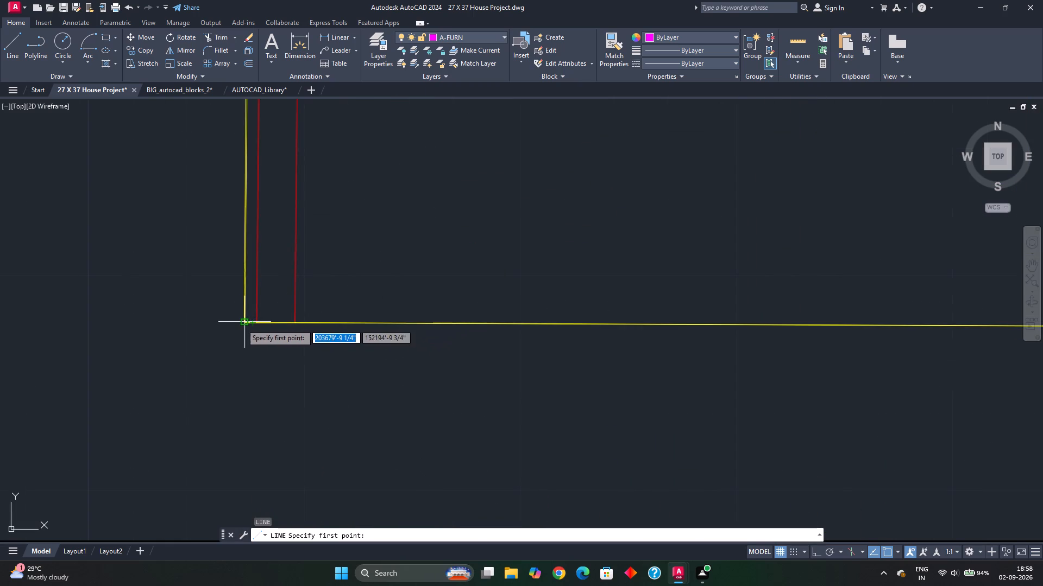
{"action": "left_click", "coordinate": [242, 326]}
{"action": "middle_click_drag", "start_coordinate": [567, 319], "coordinate": [148, 264]}
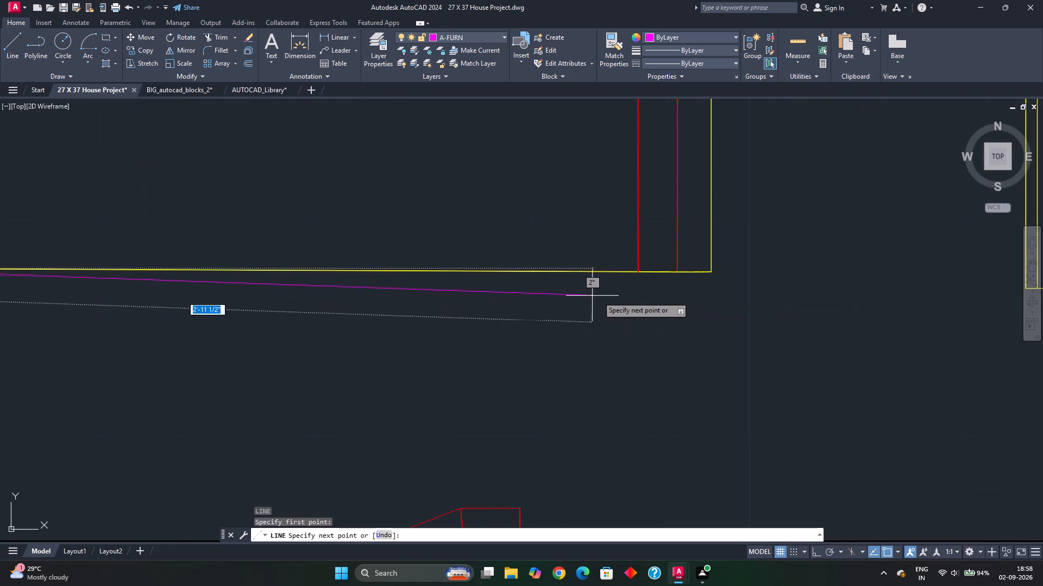
{"action": "left_click", "coordinate": [712, 272]}
{"action": "scroll", "coordinate": [717, 231], "scroll_direction": "down", "scroll_amount": 2}
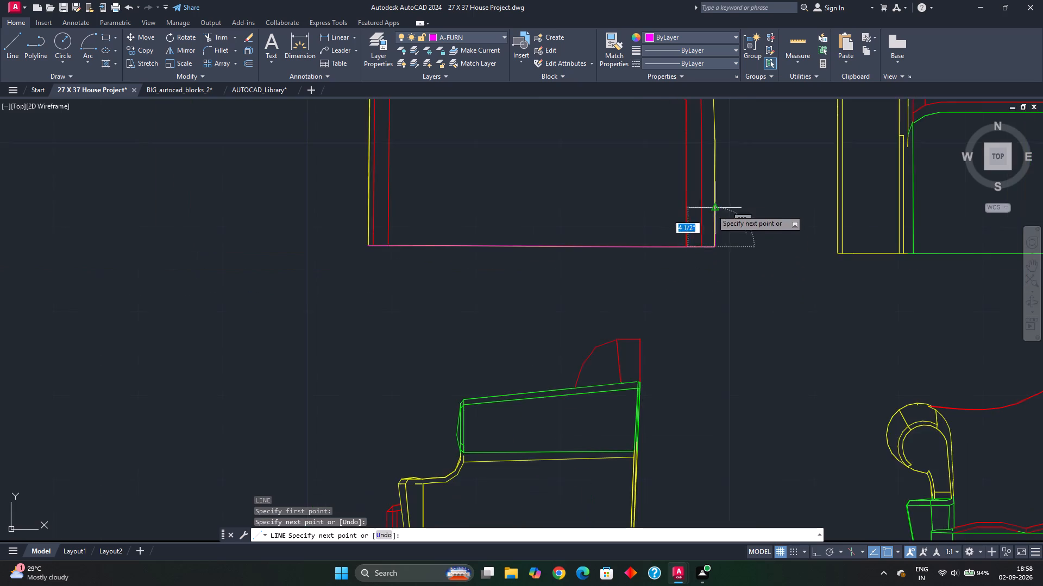
{"action": "middle_click_drag", "start_coordinate": [711, 201], "coordinate": [697, 345]}
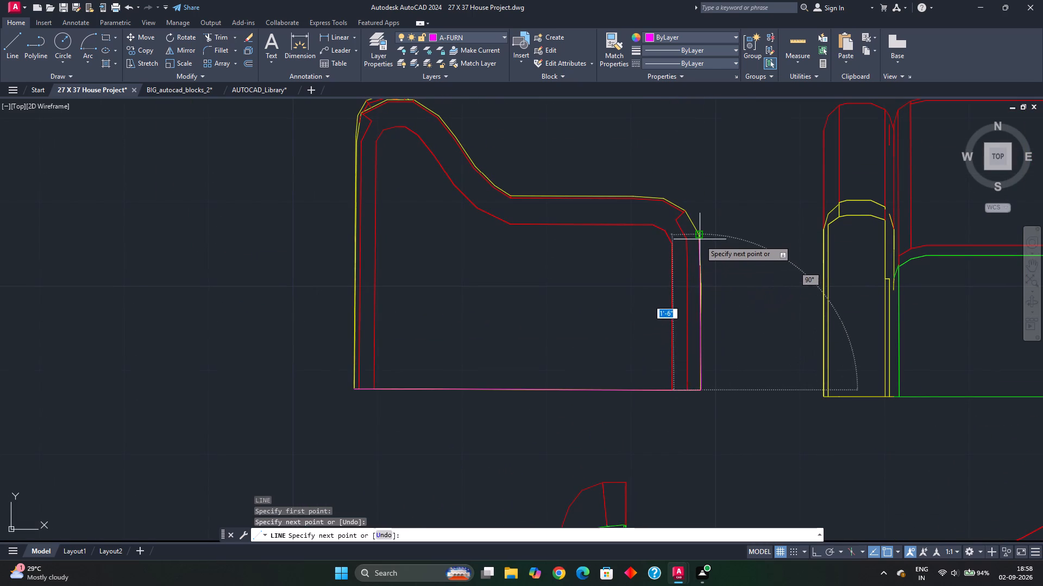
{"action": "left_click", "coordinate": [699, 237]}
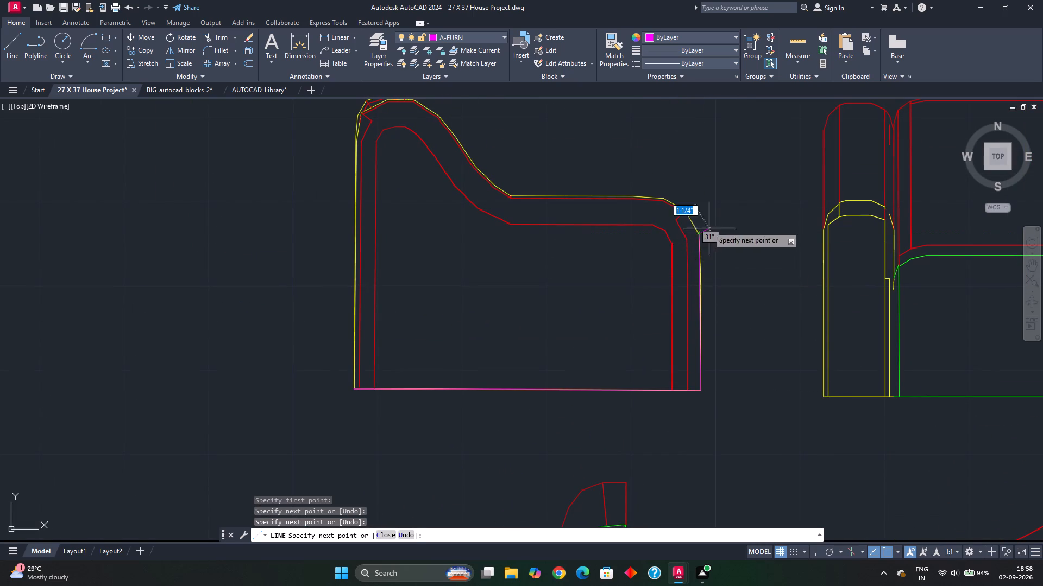
Continue the traced line around the armrest's angled front corner and along its flat top for about 1'-2 1/2".
{"action": "scroll", "coordinate": [696, 220], "scroll_direction": "up", "scroll_amount": 5}
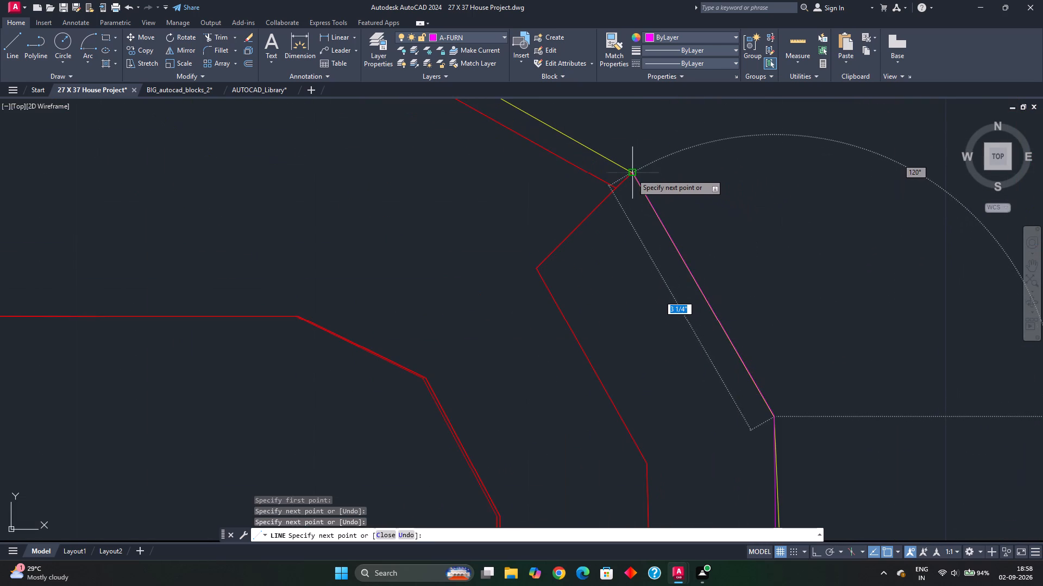
{"action": "left_click", "coordinate": [631, 173]}
{"action": "middle_click_drag", "start_coordinate": [618, 196], "coordinate": [757, 381]}
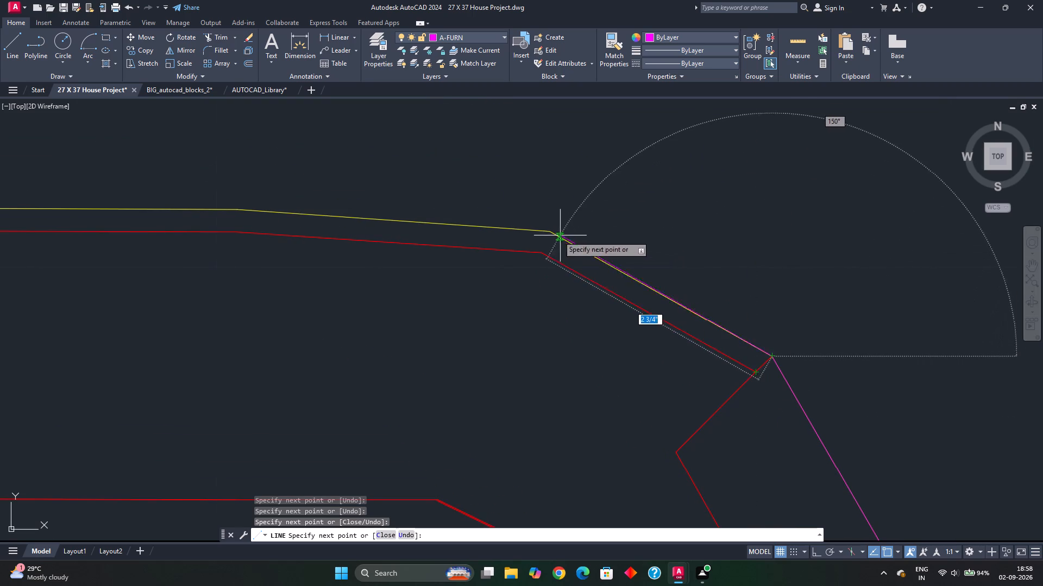
{"action": "left_click", "coordinate": [549, 233]}
{"action": "middle_click_drag", "start_coordinate": [365, 227], "coordinate": [776, 308]}
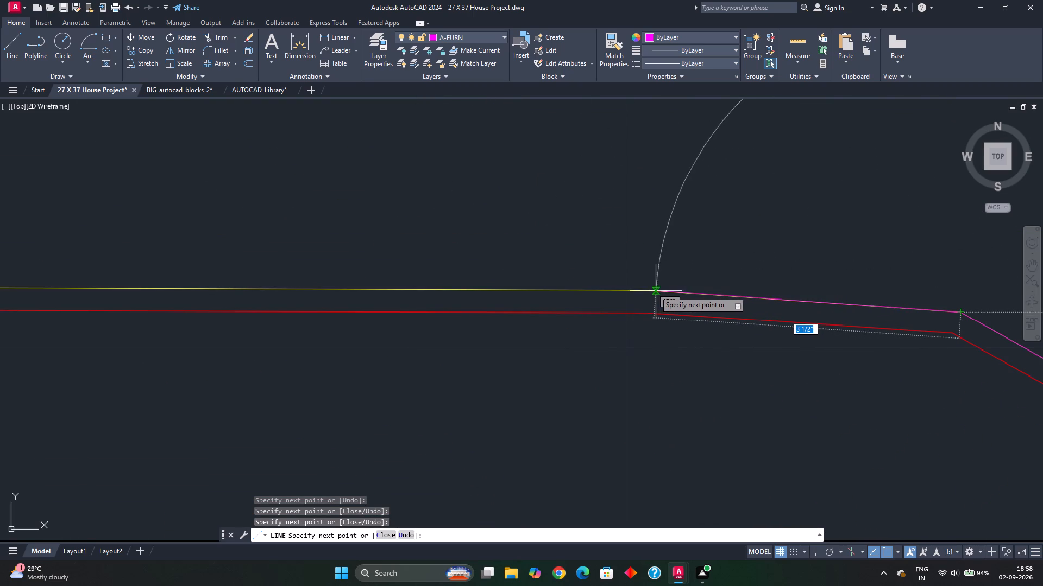
{"action": "left_click", "coordinate": [649, 290]}
{"action": "scroll", "coordinate": [426, 266], "scroll_direction": "down", "scroll_amount": 3}
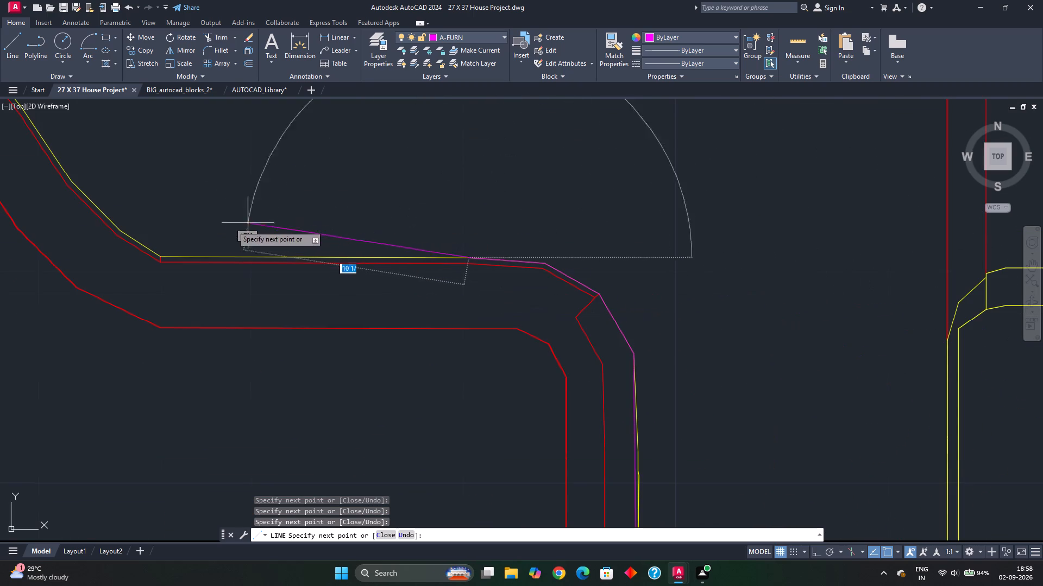
{"action": "scroll", "coordinate": [174, 241], "scroll_direction": "up", "scroll_amount": 2}
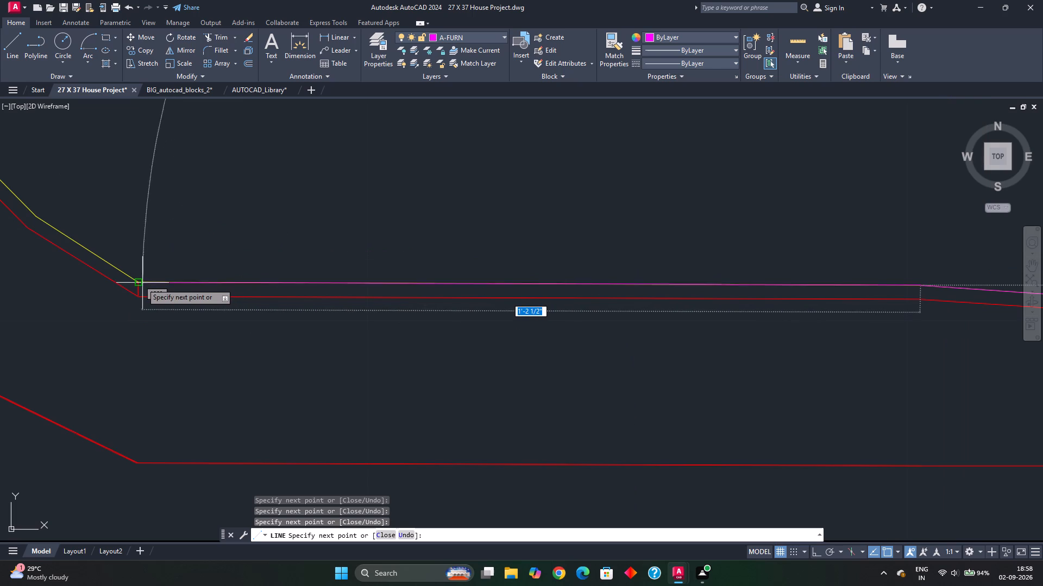
{"action": "left_click", "coordinate": [137, 283]}
Continue the outline up the lower backrest curve with two segments of about 2 1/2" and 3 1/4".
{"action": "scroll", "coordinate": [160, 234], "scroll_direction": "down", "scroll_amount": 2}
{"action": "middle_click_drag", "start_coordinate": [165, 240], "coordinate": [438, 371]}
{"action": "scroll", "coordinate": [440, 371], "scroll_direction": "down", "scroll_amount": 1}
{"action": "scroll", "coordinate": [342, 276], "scroll_direction": "up", "scroll_amount": 1}
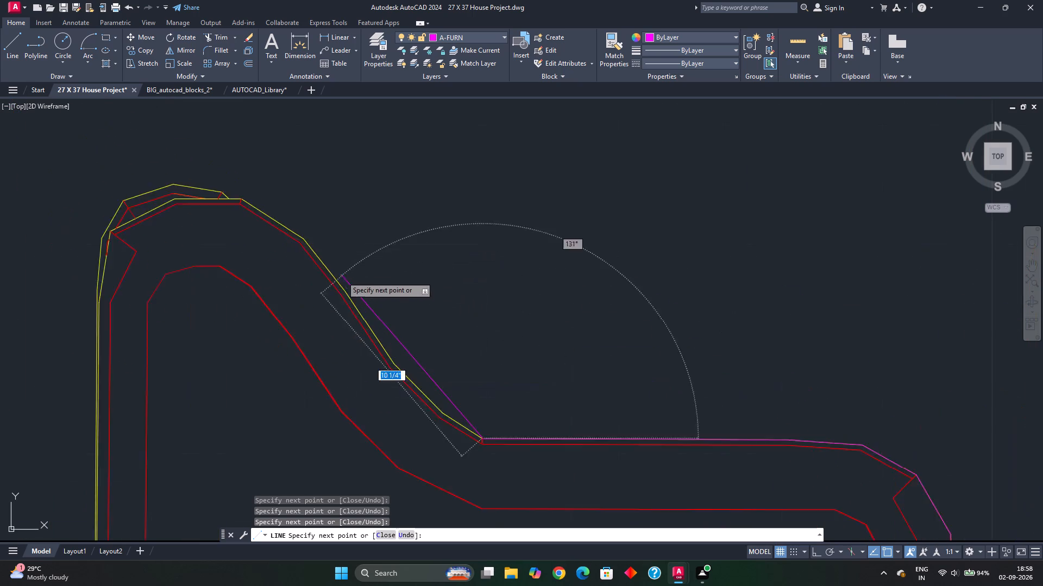
{"action": "scroll", "coordinate": [342, 276], "scroll_direction": "up", "scroll_amount": 2}
{"action": "middle_click_drag", "start_coordinate": [488, 428], "coordinate": [450, 292]}
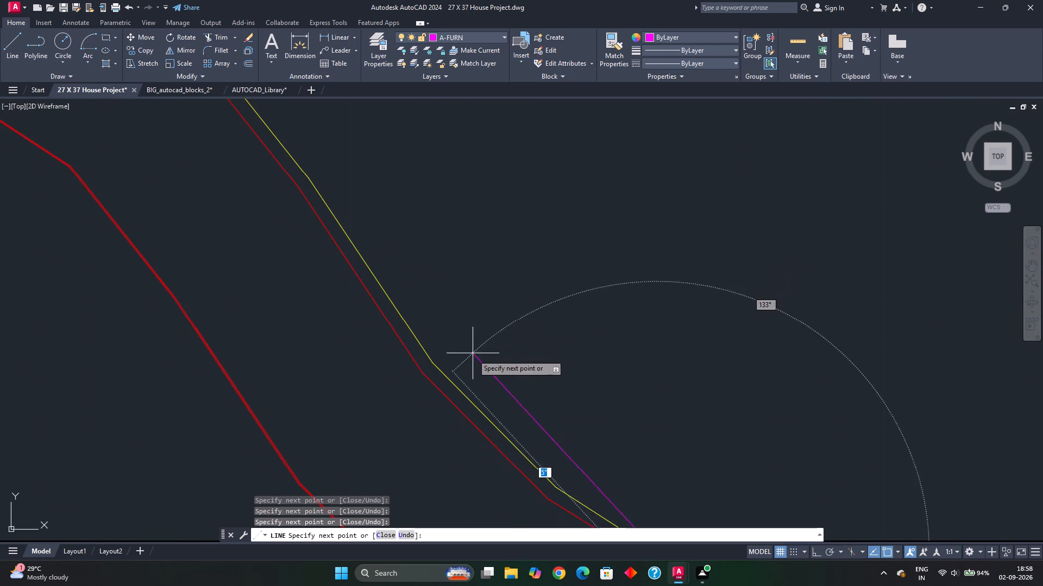
{"action": "middle_click_drag", "start_coordinate": [604, 355], "coordinate": [479, 152]}
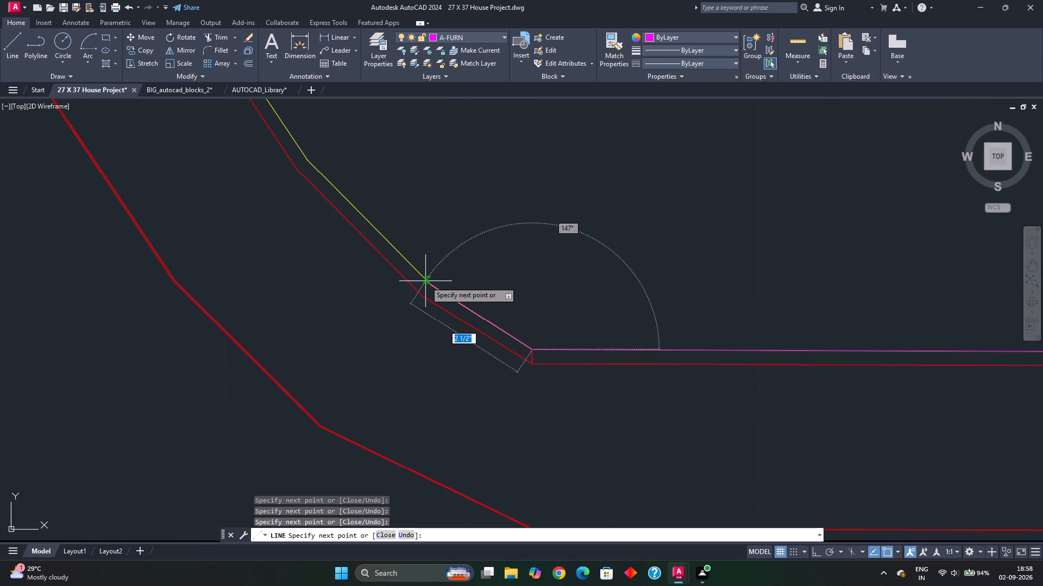
{"action": "left_click", "coordinate": [428, 289]}
{"action": "middle_click_drag", "start_coordinate": [361, 216], "coordinate": [488, 322]}
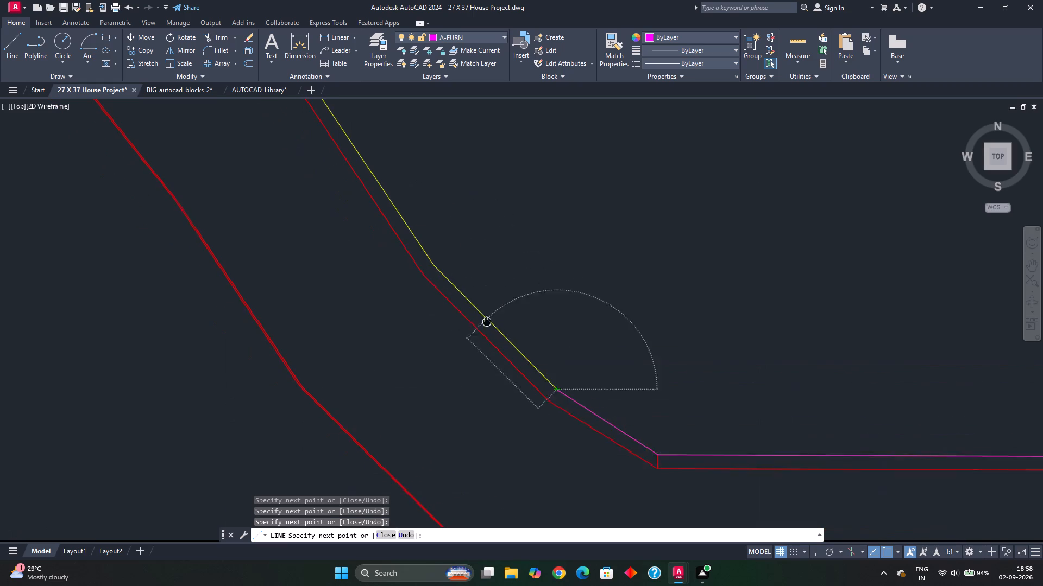
{"action": "middle_click_drag", "start_coordinate": [488, 322], "coordinate": [495, 335]}
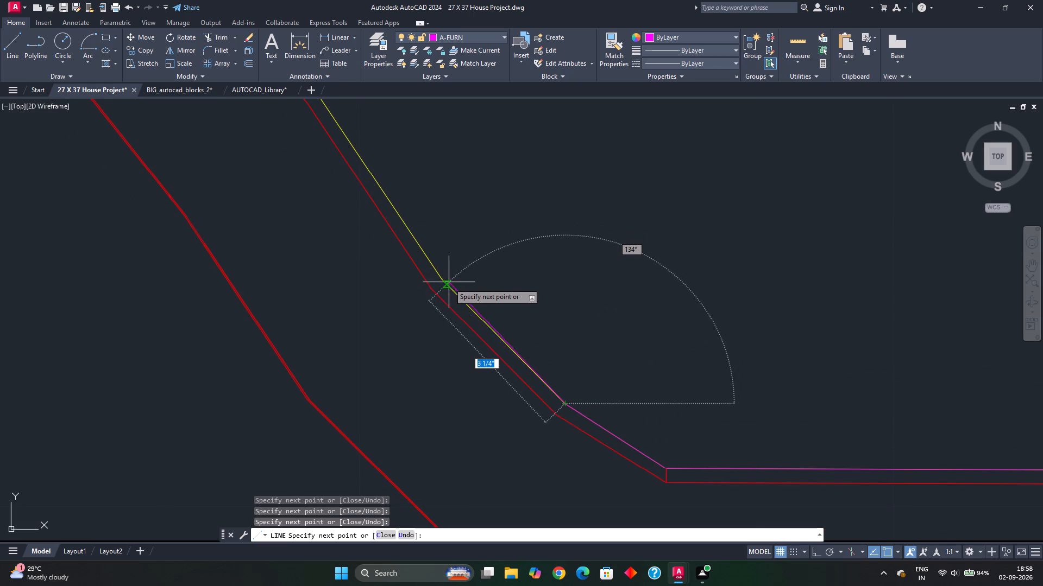
{"action": "left_click", "coordinate": [441, 282]}
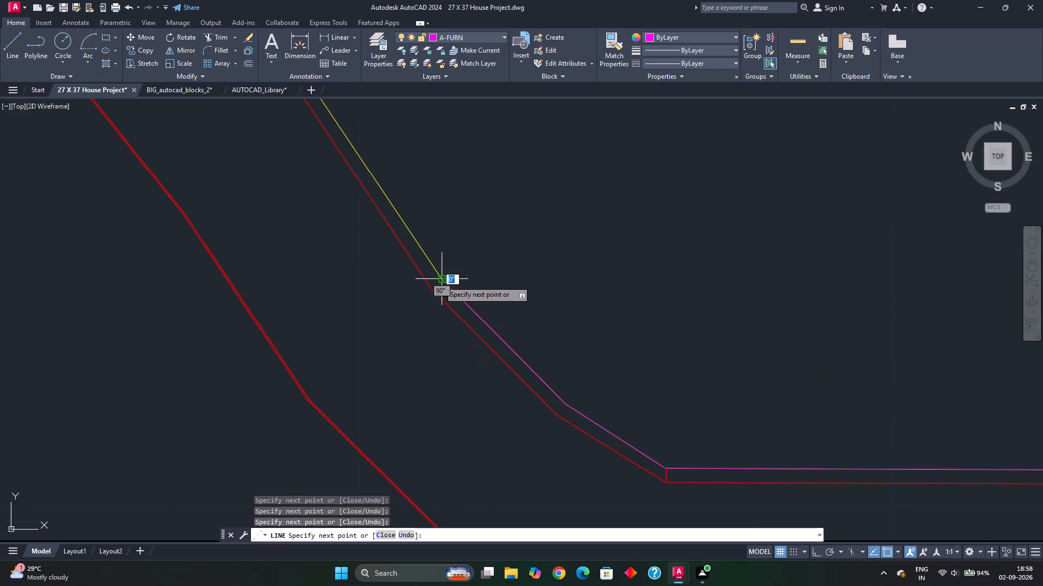
Trace three more segments up the backrest slope to the front corner of its flat top.
{"action": "middle_click_drag", "start_coordinate": [437, 230], "coordinate": [523, 355]}
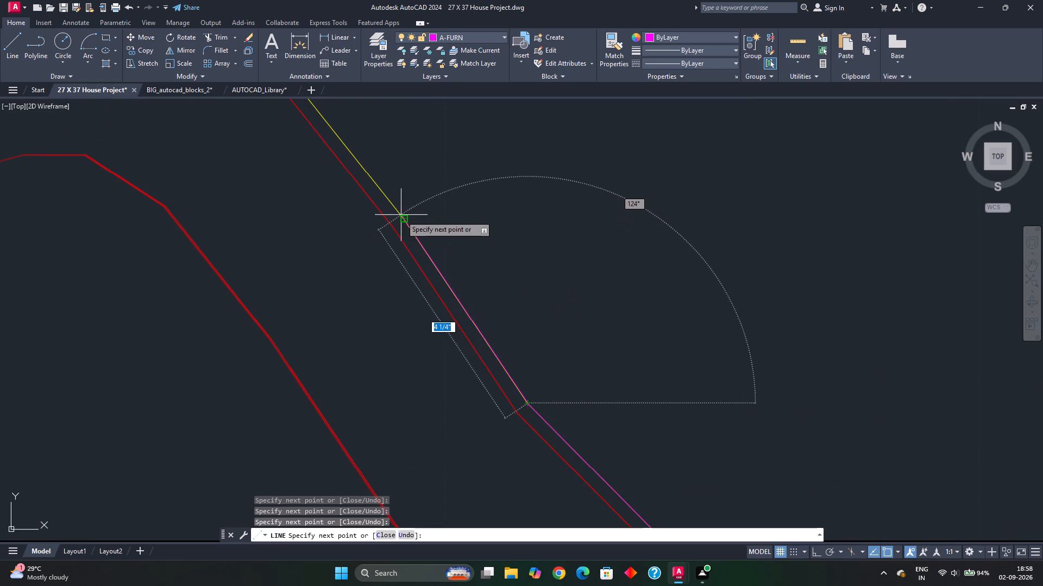
{"action": "left_click", "coordinate": [407, 221]}
{"action": "middle_click_drag", "start_coordinate": [422, 80], "coordinate": [493, 281]}
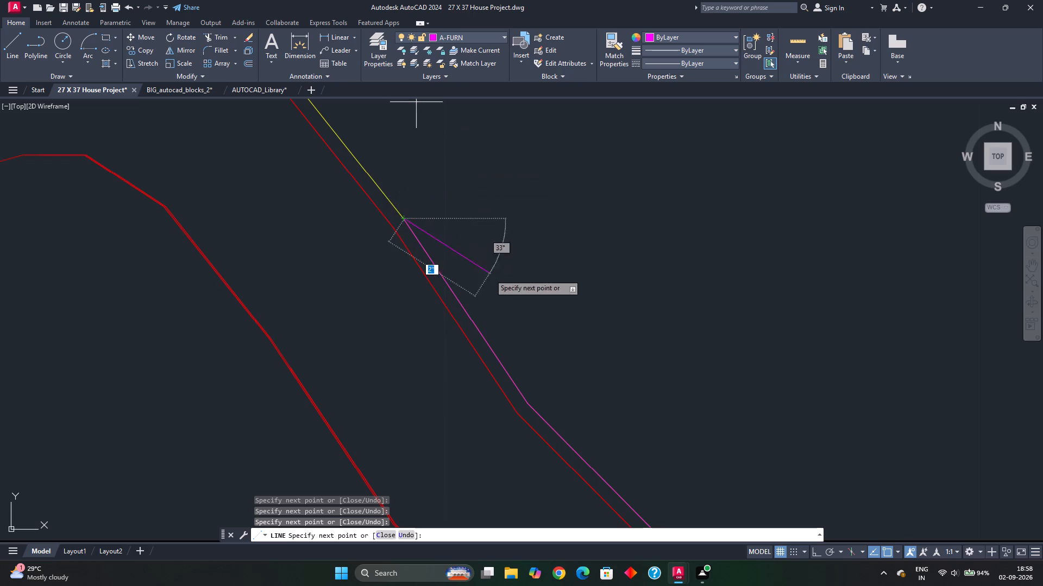
{"action": "middle_click_drag", "start_coordinate": [493, 281], "coordinate": [509, 304]}
{"action": "middle_click_drag", "start_coordinate": [436, 198], "coordinate": [556, 372]}
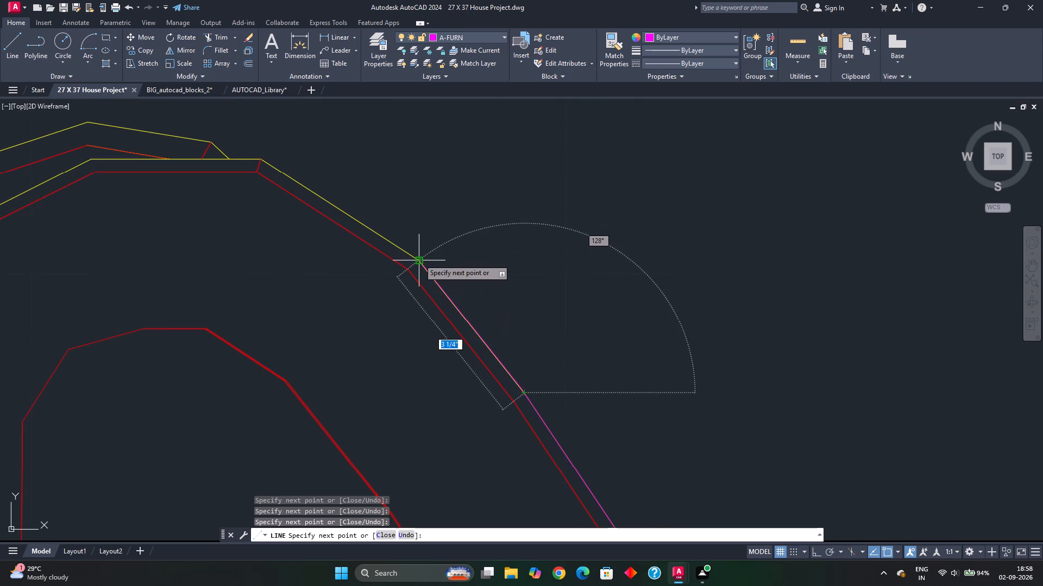
{"action": "left_click", "coordinate": [419, 259]}
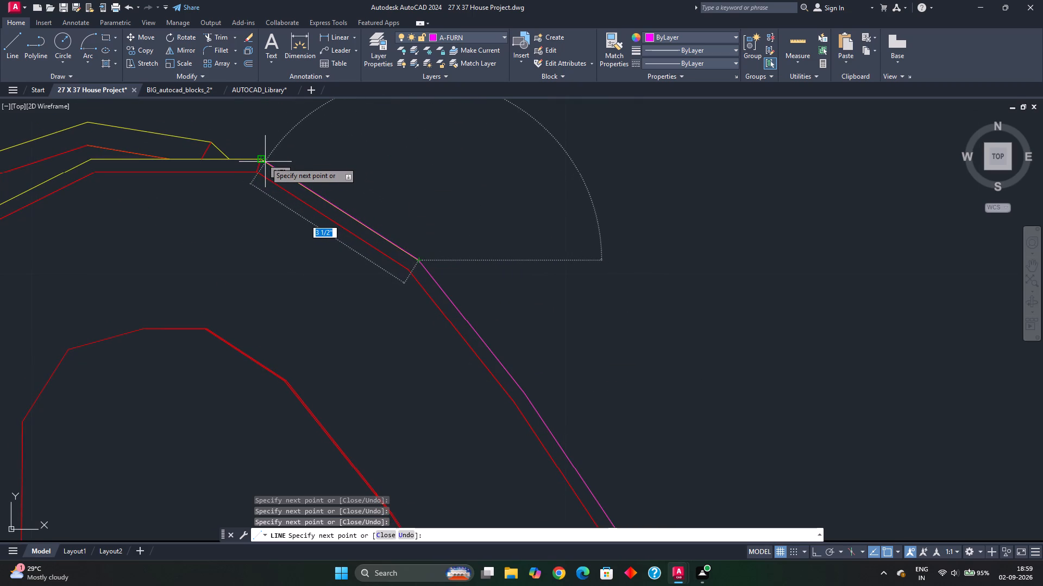
{"action": "left_click", "coordinate": [265, 161]}
Continue the outline over the backrest's flat top and rear shoulder to the upper end of the rear edge.
{"action": "middle_click_drag", "start_coordinate": [352, 205], "coordinate": [504, 225]}
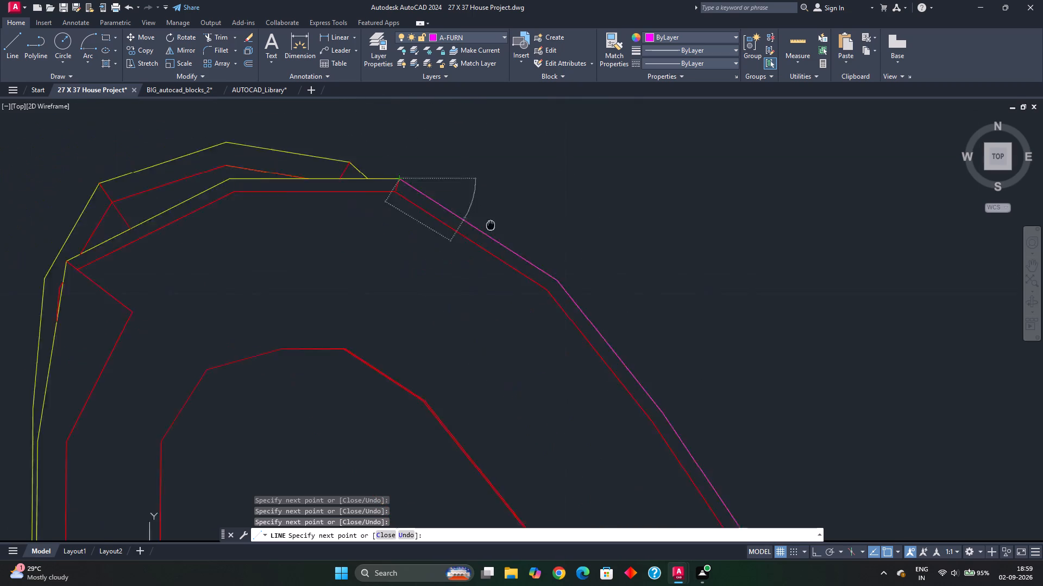
{"action": "middle_click_drag", "start_coordinate": [504, 225], "coordinate": [821, 214]}
{"action": "middle_click_drag", "start_coordinate": [990, 313], "coordinate": [1042, 315]}
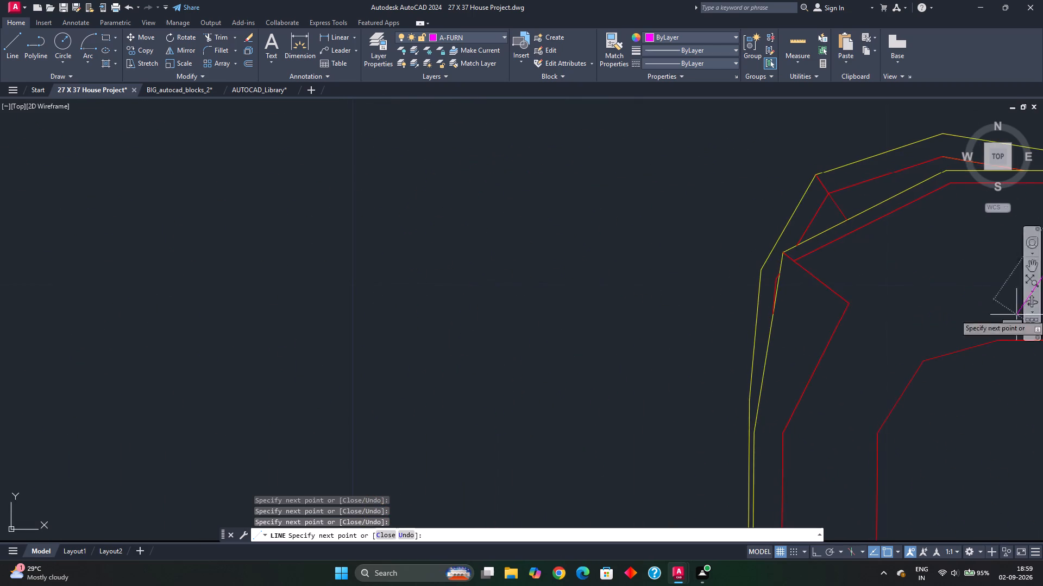
{"action": "middle_click_drag", "start_coordinate": [786, 309], "coordinate": [440, 346]}
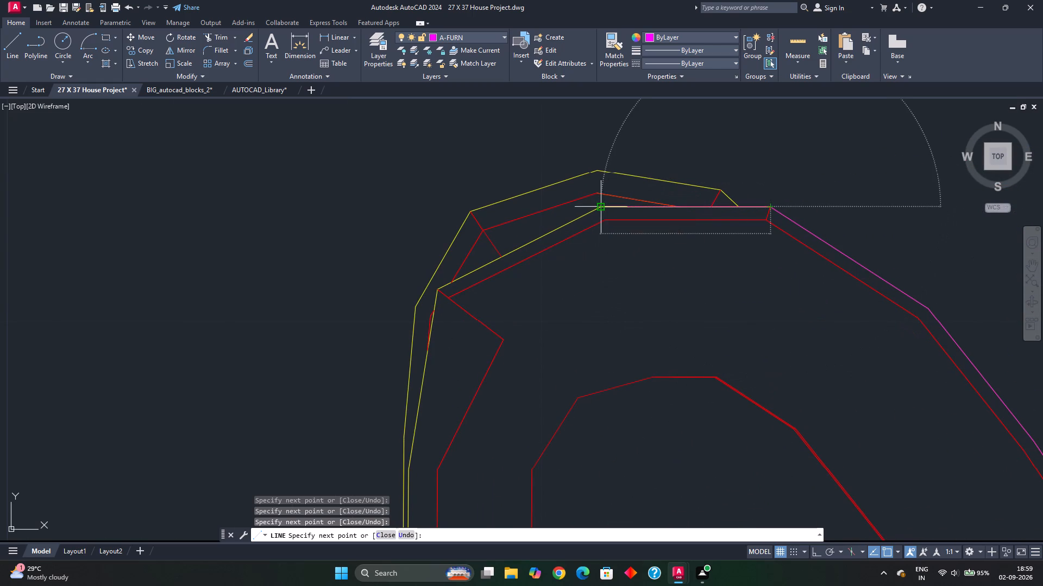
{"action": "left_click", "coordinate": [603, 208]}
{"action": "left_click", "coordinate": [439, 290]}
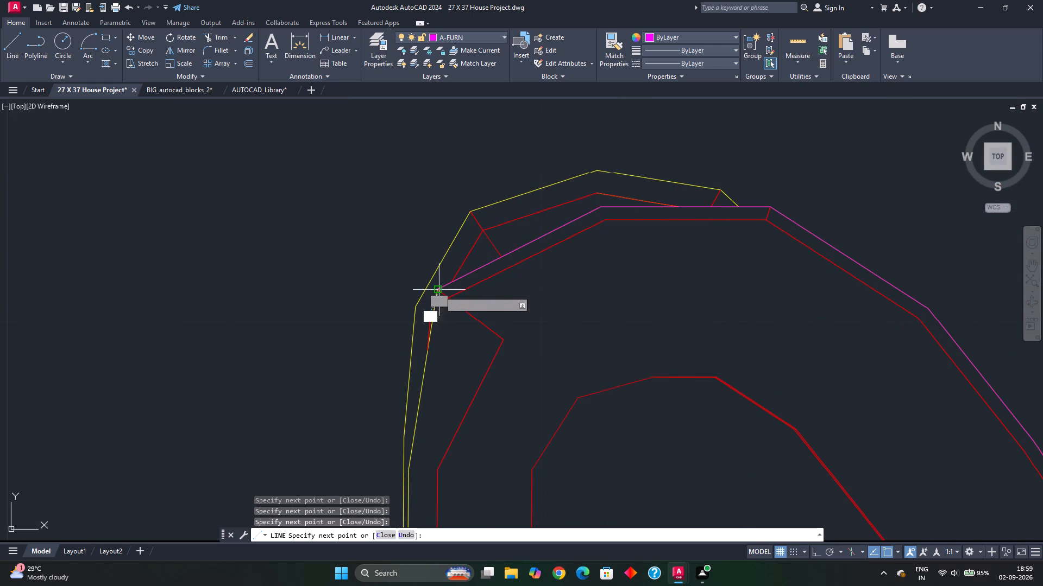
{"action": "middle_click_drag", "start_coordinate": [446, 394], "coordinate": [491, 148]}
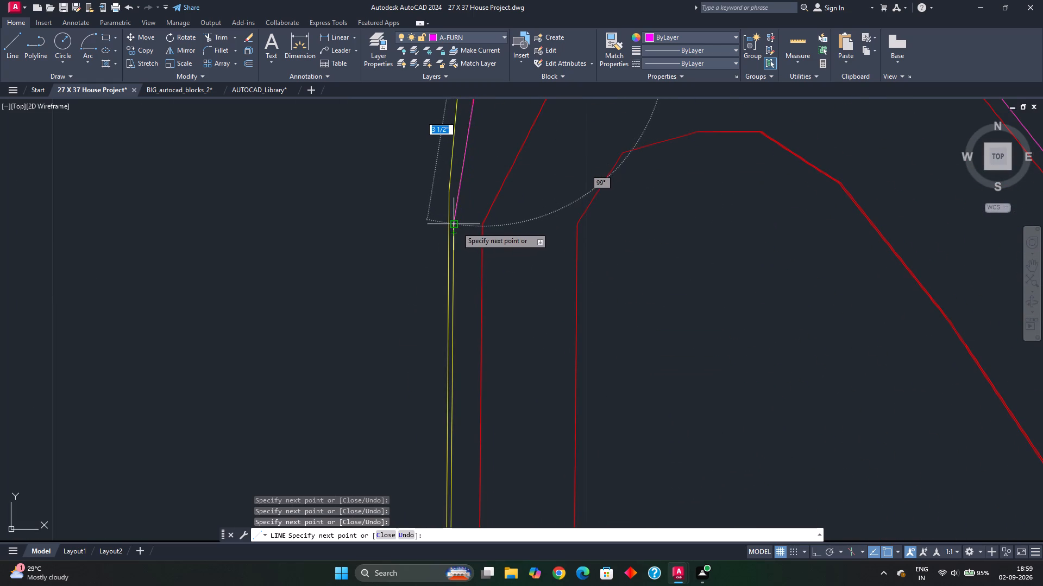
{"action": "left_click", "coordinate": [457, 227]}
Trace the sofa's rear edge down to the base's starting corner, closing the outline, and finish the line.
{"action": "middle_click_drag", "start_coordinate": [469, 339], "coordinate": [475, 115]}
{"action": "scroll", "coordinate": [493, 287], "scroll_direction": "down", "scroll_amount": 2}
{"action": "middle_click_drag", "start_coordinate": [482, 340], "coordinate": [491, 152]}
{"action": "scroll", "coordinate": [496, 366], "scroll_direction": "down", "scroll_amount": 1}
{"action": "middle_click_drag", "start_coordinate": [495, 366], "coordinate": [485, 174]}
{"action": "scroll", "coordinate": [484, 300], "scroll_direction": "up", "scroll_amount": 4}
{"action": "scroll", "coordinate": [453, 368], "scroll_direction": "up", "scroll_amount": 1}
{"action": "middle_click", "coordinate": [452, 370]}
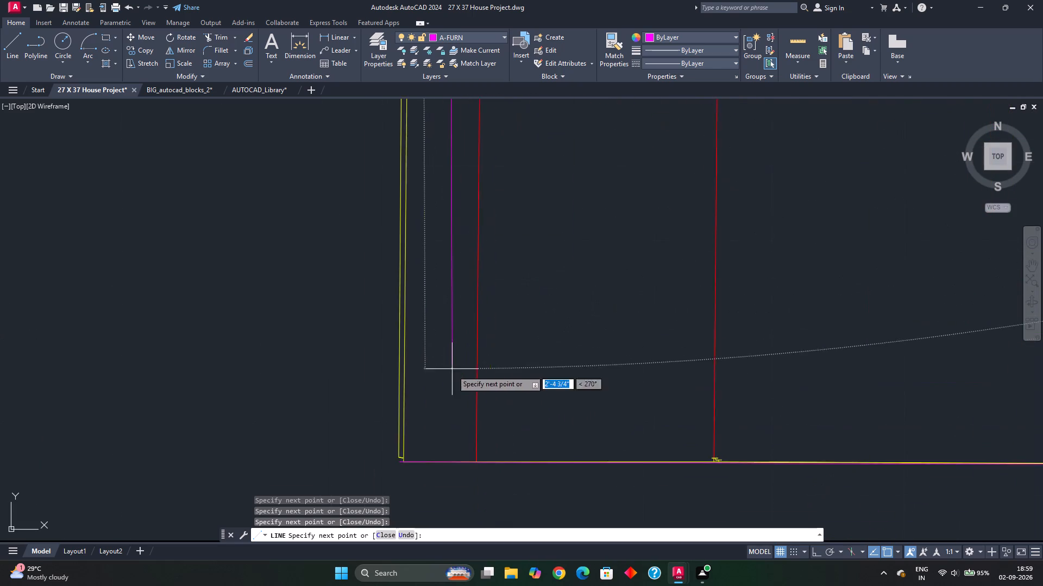
{"action": "scroll", "coordinate": [452, 370], "scroll_direction": "up", "scroll_amount": 1}
{"action": "scroll", "coordinate": [450, 378], "scroll_direction": "down", "scroll_amount": 1}
{"action": "middle_click_drag", "start_coordinate": [447, 381], "coordinate": [486, 237]}
{"action": "scroll", "coordinate": [455, 326], "scroll_direction": "up", "scroll_amount": 3}
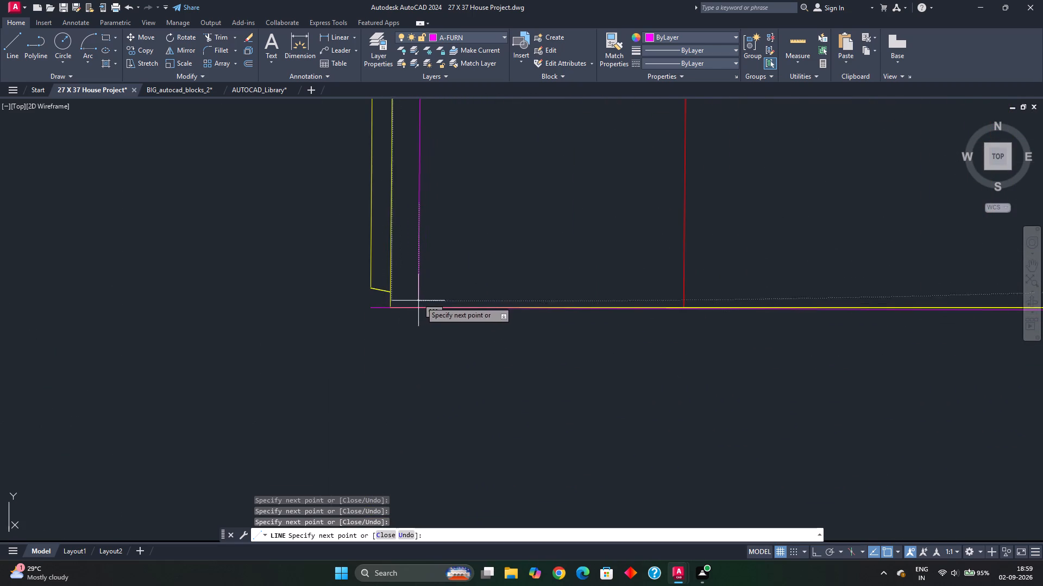
{"action": "left_click", "coordinate": [391, 307]}
{"action": "scroll", "coordinate": [437, 304], "scroll_direction": "down", "scroll_amount": 3}
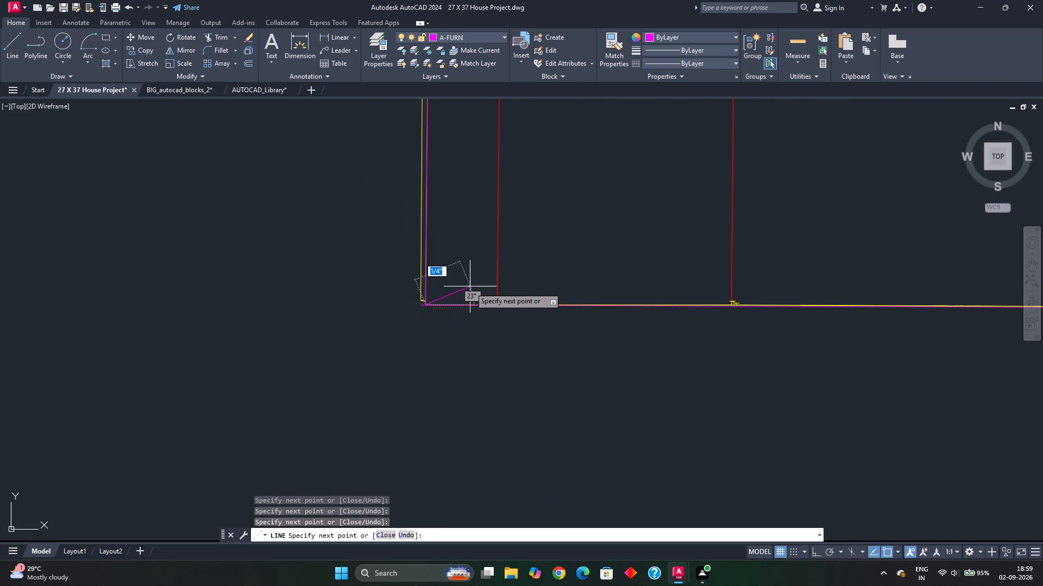
{"action": "scroll", "coordinate": [470, 287], "scroll_direction": "down", "scroll_amount": 3}
{"action": "key", "text": "Escape"}
{"action": "key", "text": "Escape"}
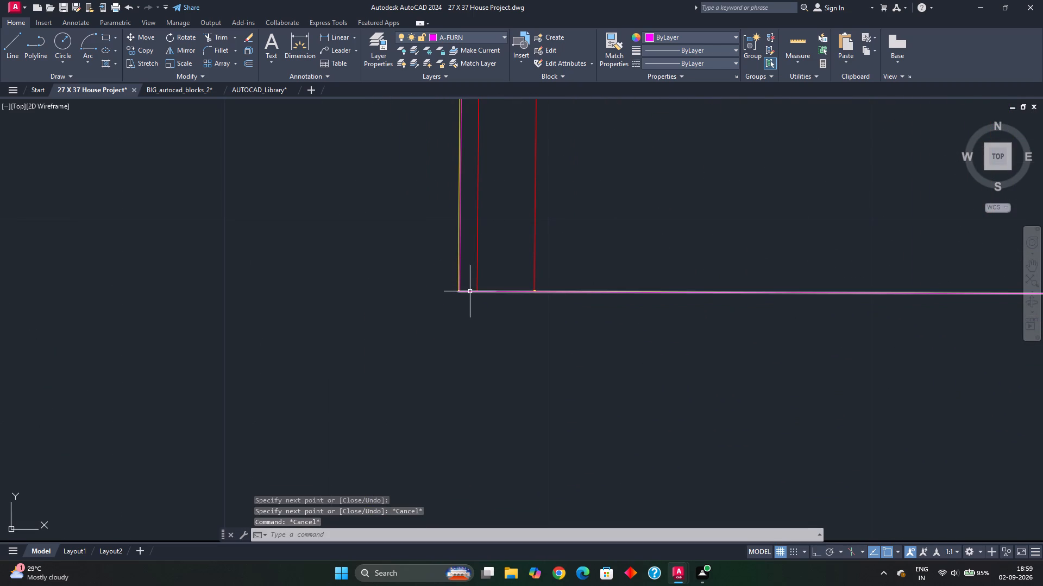
Delete the original side-view sofa block beneath the traced outline.
{"action": "scroll", "coordinate": [475, 282], "scroll_direction": "down", "scroll_amount": 2}
{"action": "middle_click_drag", "start_coordinate": [538, 243], "coordinate": [504, 323]}
{"action": "scroll", "coordinate": [504, 323], "scroll_direction": "down", "scroll_amount": 1}
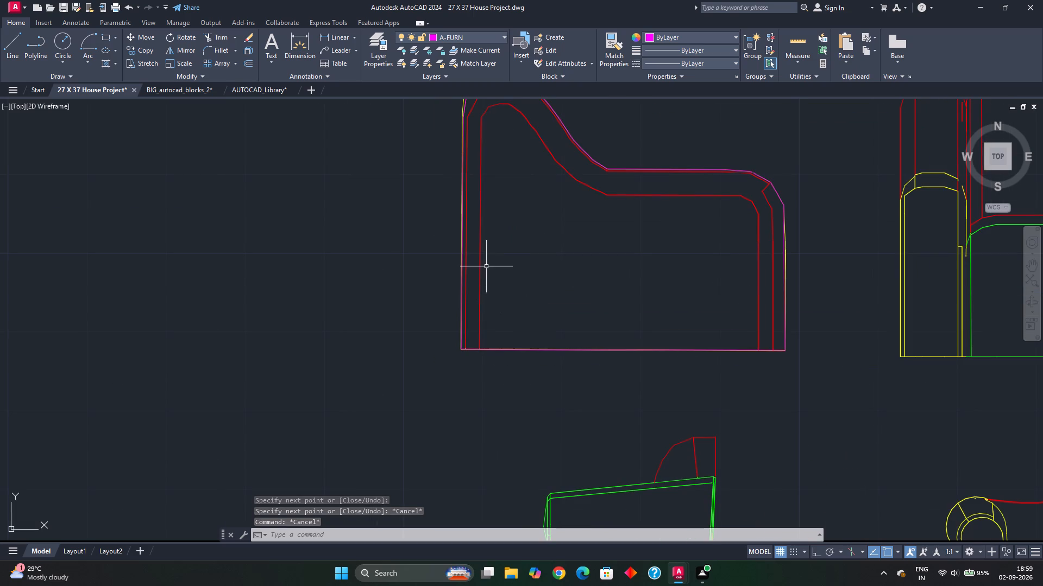
{"action": "left_click", "coordinate": [481, 250]}
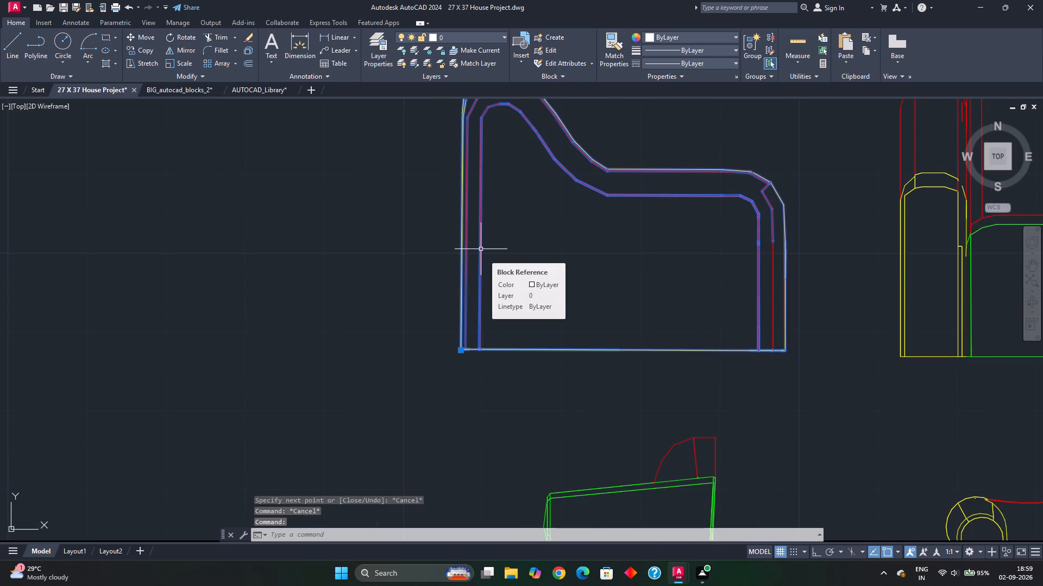
{"action": "key", "text": "Delete"}
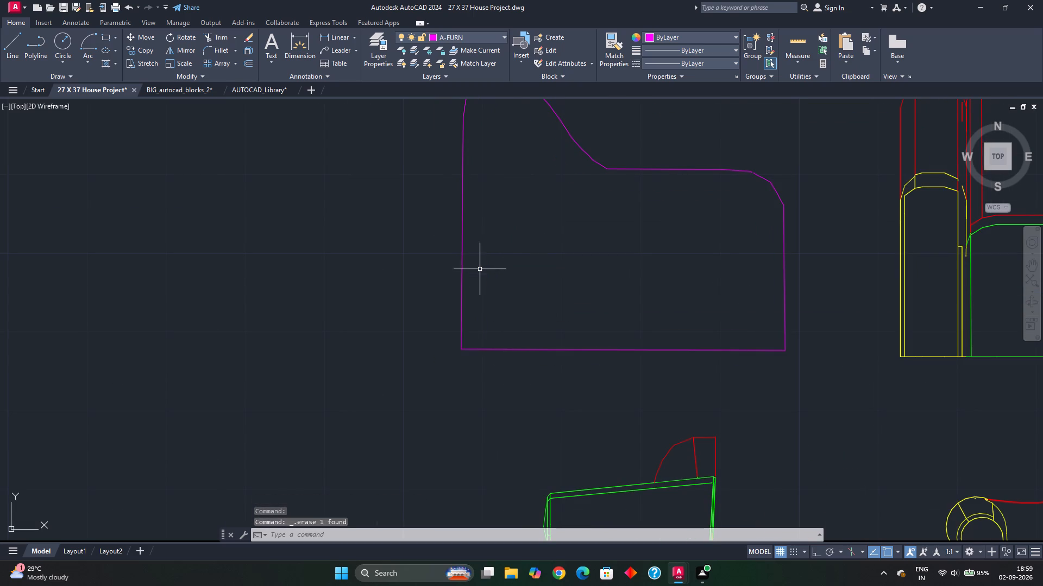
Join all segments of the traced side-view sofa outline into a single polyline.
{"action": "scroll", "coordinate": [499, 273], "scroll_direction": "down", "scroll_amount": 2}
{"action": "middle_click_drag", "start_coordinate": [535, 266], "coordinate": [520, 285]}
{"action": "left_click", "coordinate": [442, 184]}
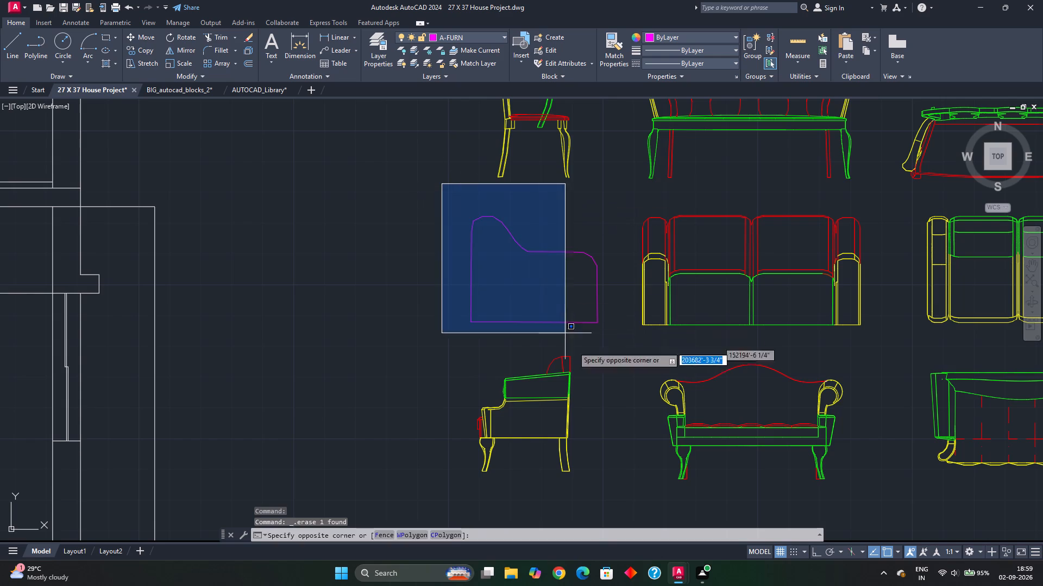
{"action": "left_click", "coordinate": [612, 353]}
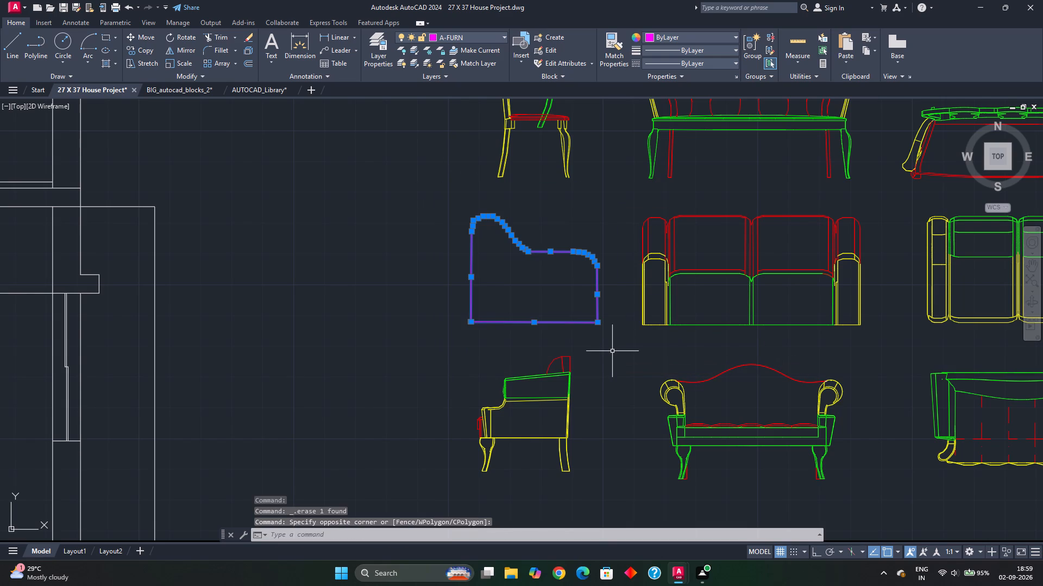
{"action": "key", "text": "j"}
{"action": "key", "text": "Return"}
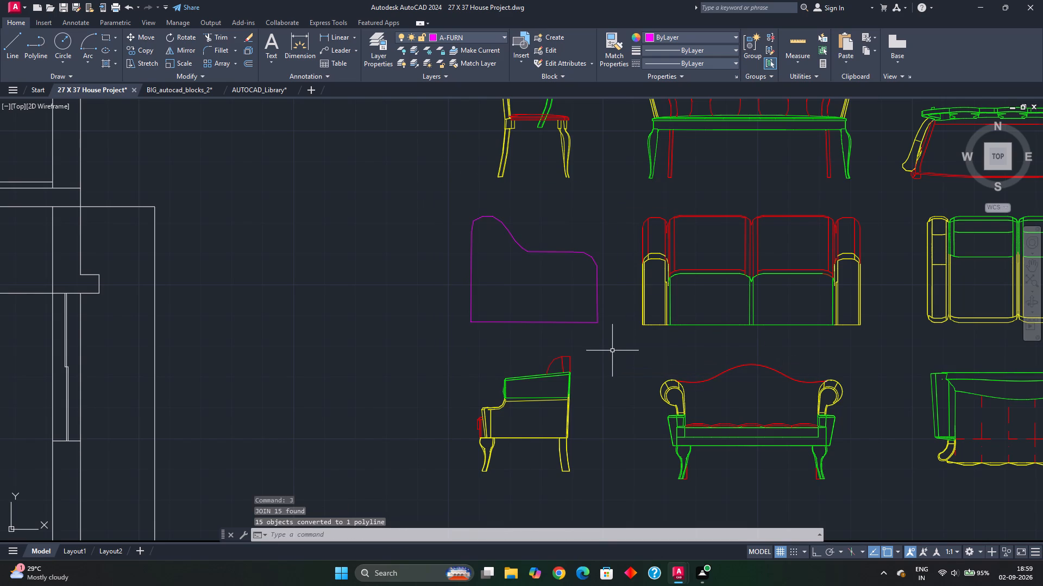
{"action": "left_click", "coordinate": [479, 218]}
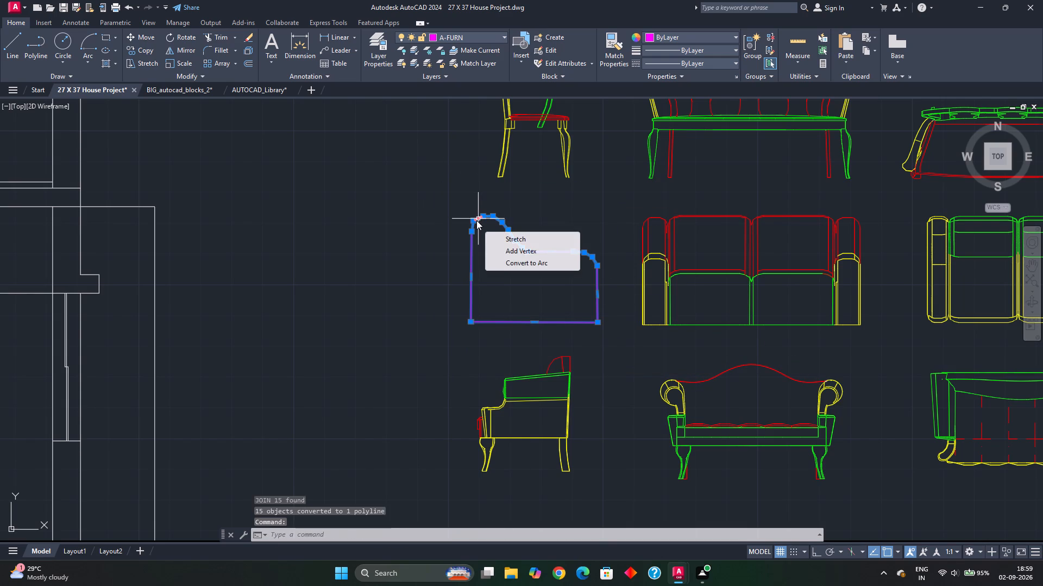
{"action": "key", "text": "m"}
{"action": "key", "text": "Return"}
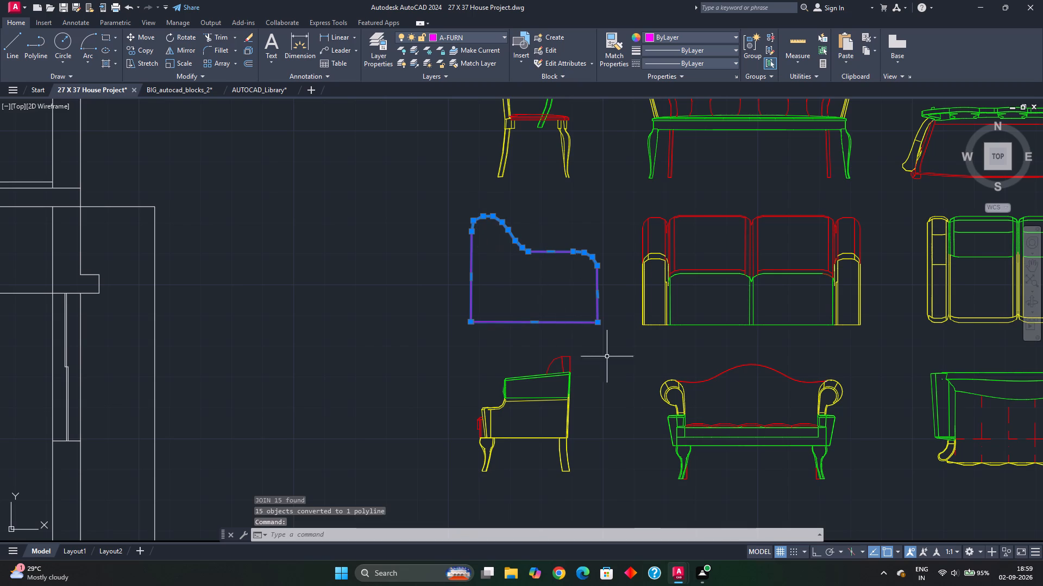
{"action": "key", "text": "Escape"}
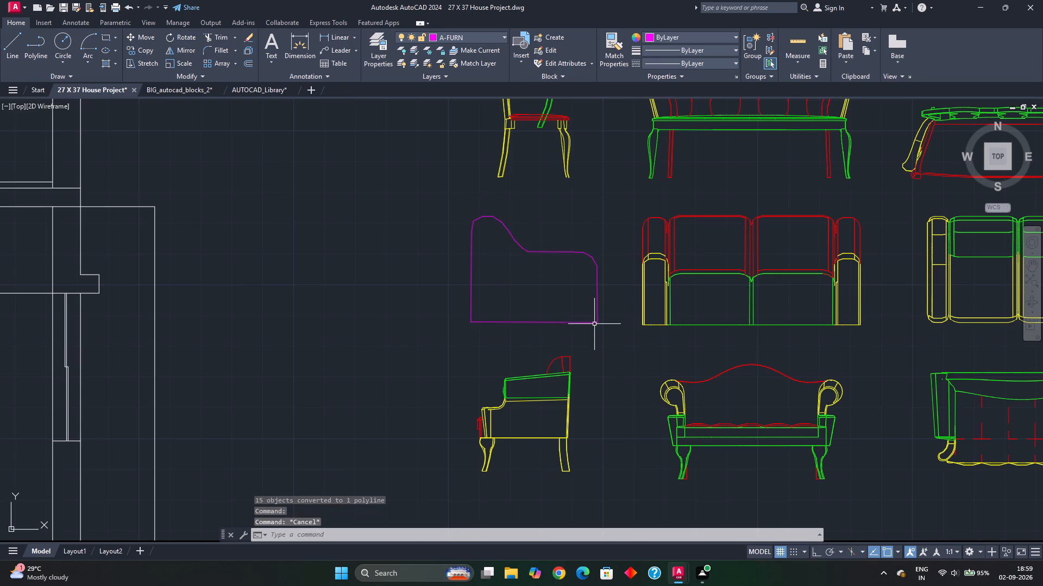
Move the sofa outline from its lower front corner onto the section's ground-floor living-room floor line, just beside the table.
{"action": "left_click_drag", "start_coordinate": [613, 304], "coordinate": [605, 311]}
{"action": "left_click", "coordinate": [553, 343]}
{"action": "key", "text": "m"}
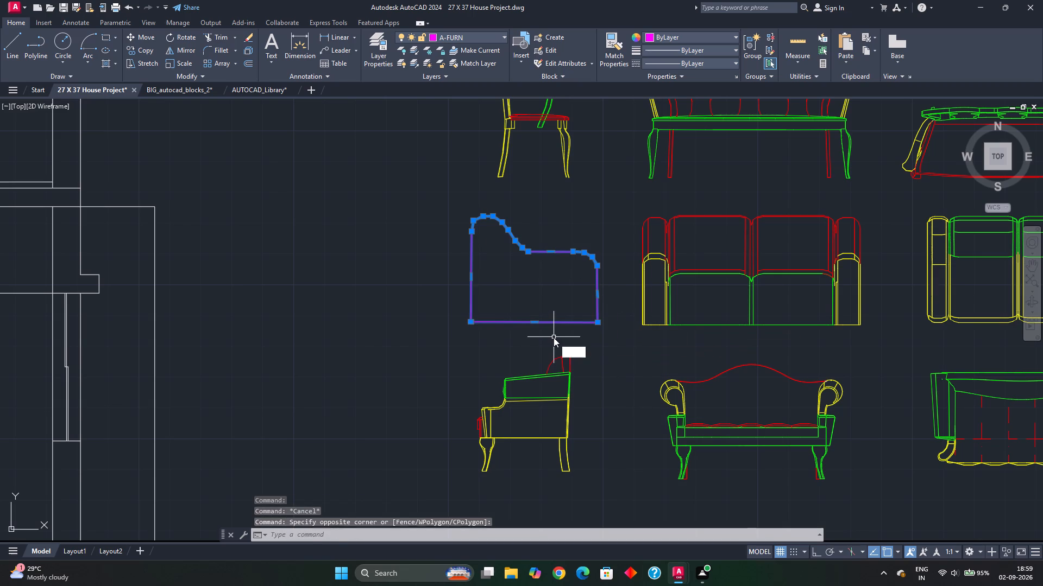
{"action": "key", "text": "space"}
{"action": "left_click", "coordinate": [595, 323]}
{"action": "scroll", "coordinate": [438, 357], "scroll_direction": "down", "scroll_amount": 3}
{"action": "middle_click_drag", "start_coordinate": [393, 389], "coordinate": [508, 321]}
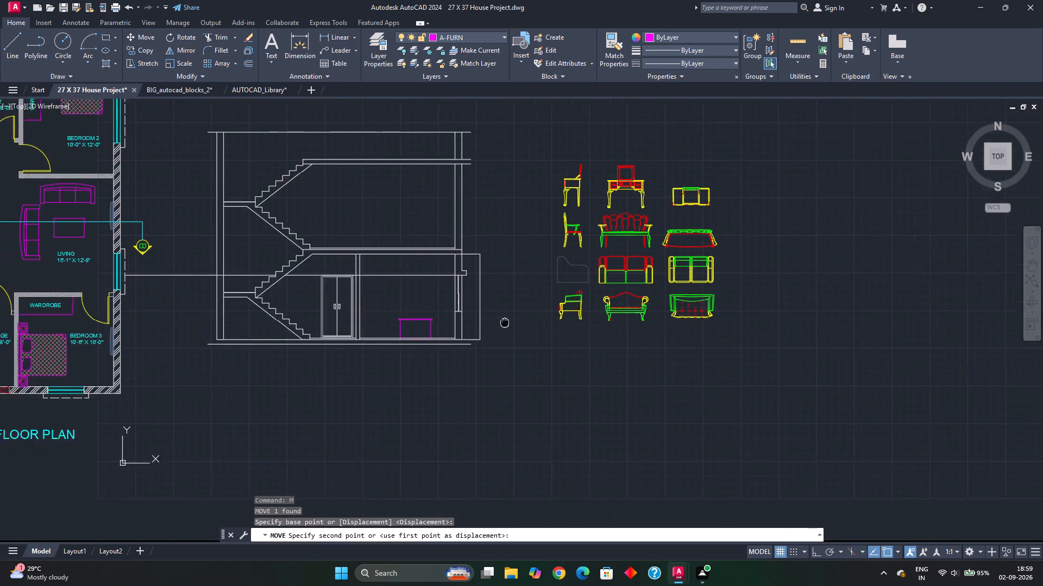
{"action": "middle_click_drag", "start_coordinate": [508, 321], "coordinate": [571, 289]}
{"action": "scroll", "coordinate": [488, 312], "scroll_direction": "up", "scroll_amount": 1}
{"action": "middle_click_drag", "start_coordinate": [488, 312], "coordinate": [557, 294]}
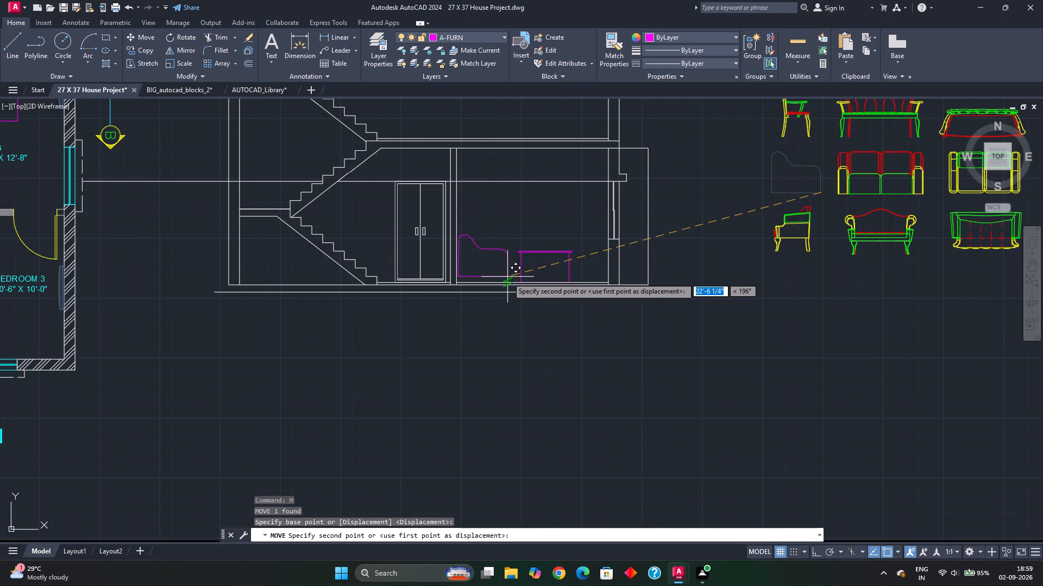
{"action": "scroll", "coordinate": [513, 280], "scroll_direction": "up", "scroll_amount": 2}
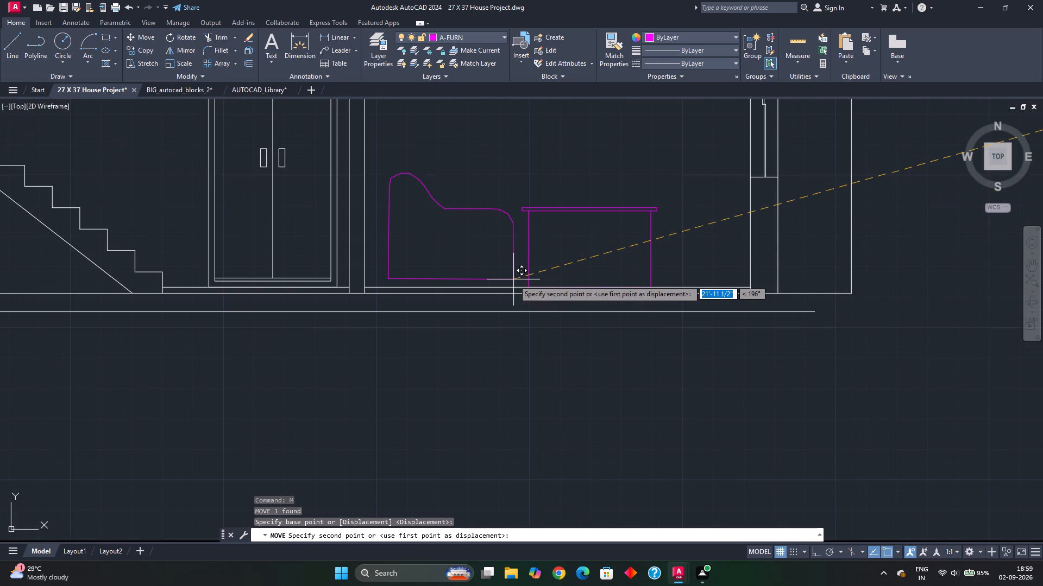
{"action": "scroll", "coordinate": [513, 286], "scroll_direction": "up", "scroll_amount": 2}
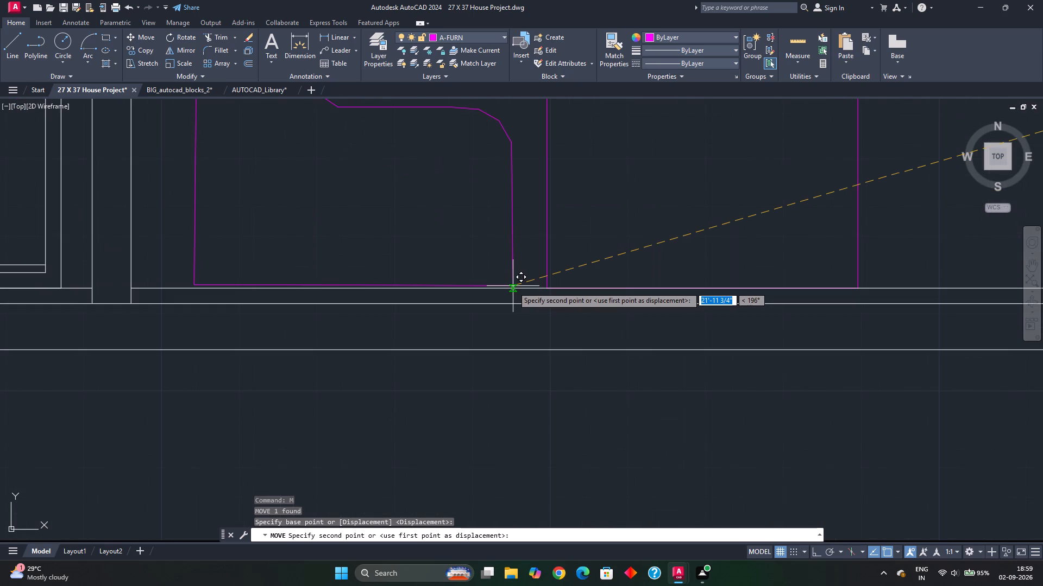
{"action": "scroll", "coordinate": [512, 288], "scroll_direction": "up", "scroll_amount": 3}
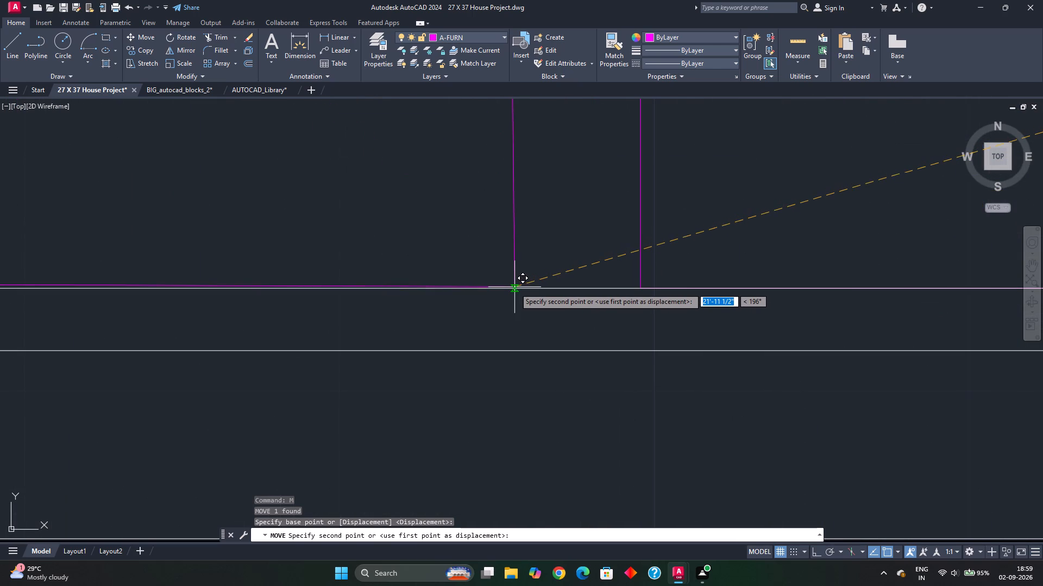
{"action": "left_click", "coordinate": [514, 289]}
{"action": "scroll", "coordinate": [529, 284], "scroll_direction": "down", "scroll_amount": 3}
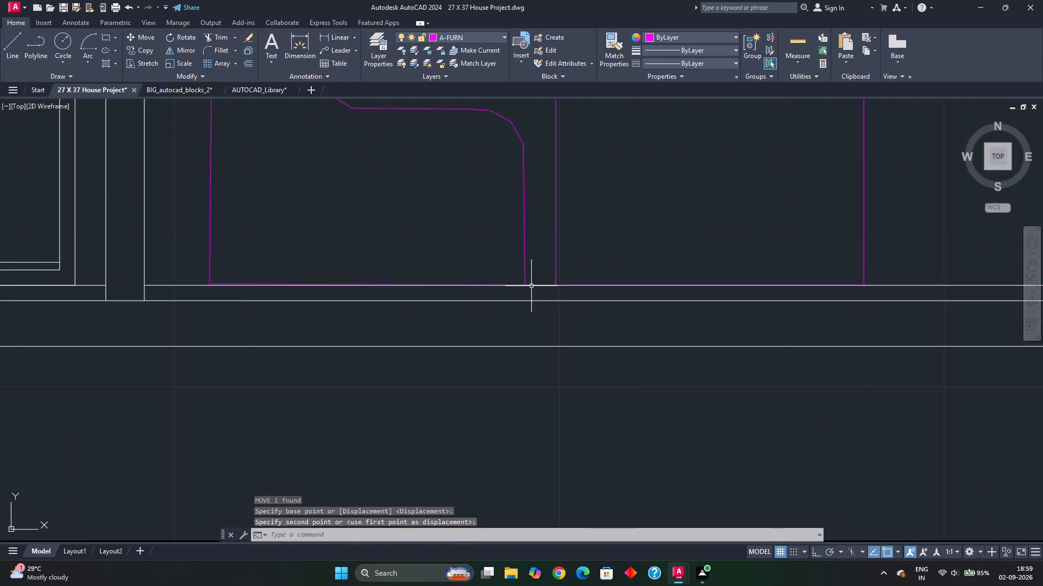
{"action": "key", "text": "grave"}
{"action": "scroll", "coordinate": [537, 269], "scroll_direction": "down", "scroll_amount": 3}
{"action": "key", "text": "Escape"}
Review the section's living-room furniture alongside the ground and first floor plans.
{"action": "scroll", "coordinate": [609, 257], "scroll_direction": "down", "scroll_amount": 2}
{"action": "middle_click_drag", "start_coordinate": [616, 236], "coordinate": [614, 210]}
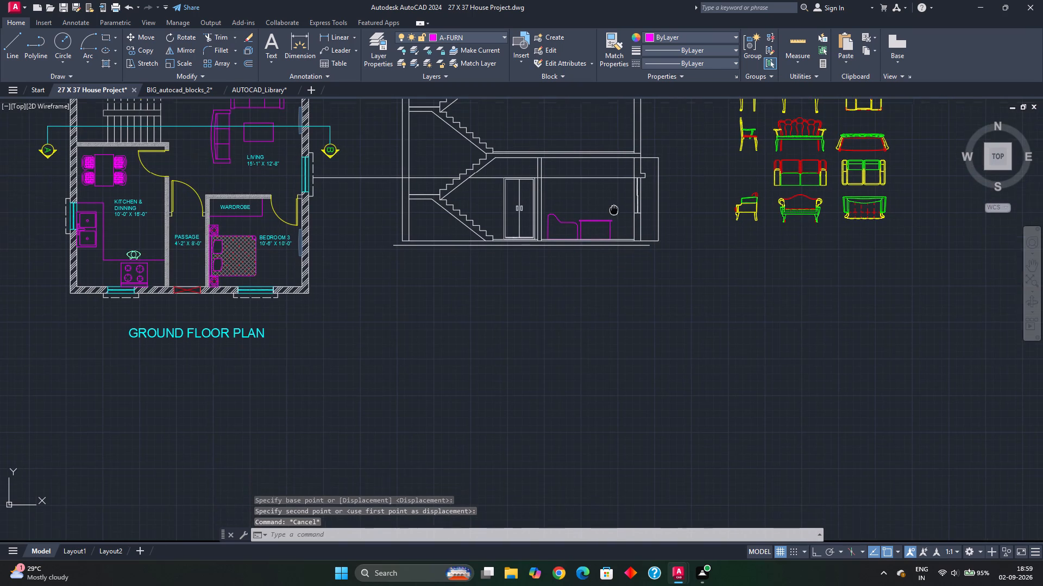
{"action": "middle_click_drag", "start_coordinate": [614, 210], "coordinate": [615, 209]}
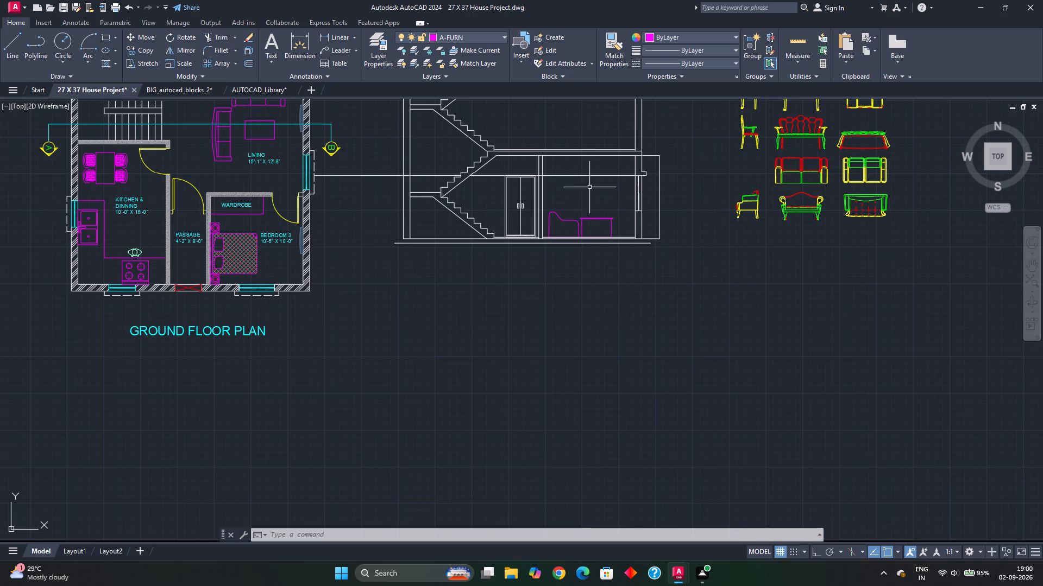
{"action": "scroll", "coordinate": [596, 233], "scroll_direction": "down", "scroll_amount": 2}
{"action": "middle_click_drag", "start_coordinate": [590, 228], "coordinate": [571, 292]}
{"action": "scroll", "coordinate": [574, 277], "scroll_direction": "up", "scroll_amount": 2}
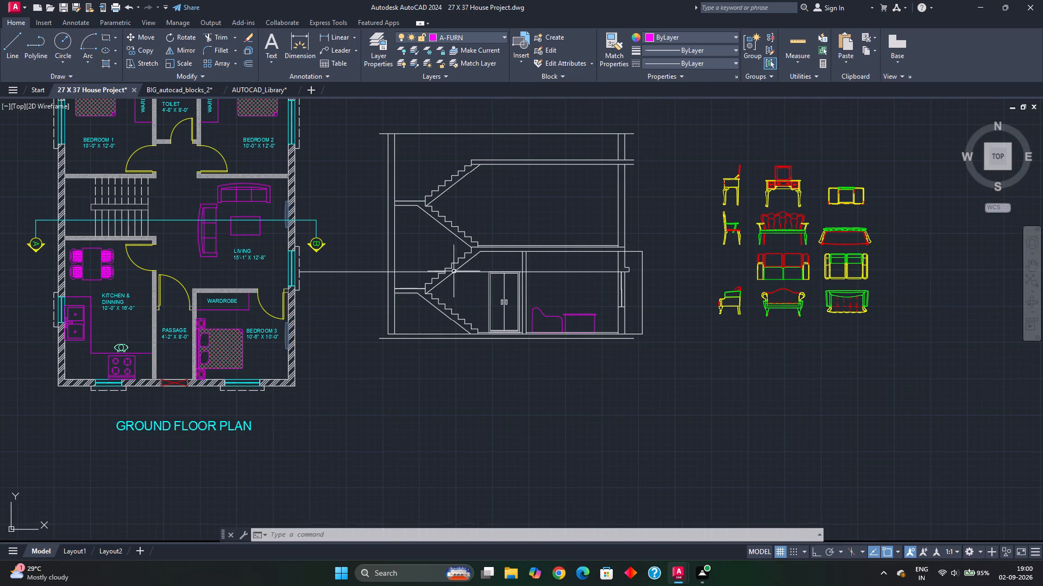
{"action": "scroll", "coordinate": [347, 234], "scroll_direction": "down", "scroll_amount": 2}
{"action": "middle_click_drag", "start_coordinate": [453, 225], "coordinate": [417, 352]}
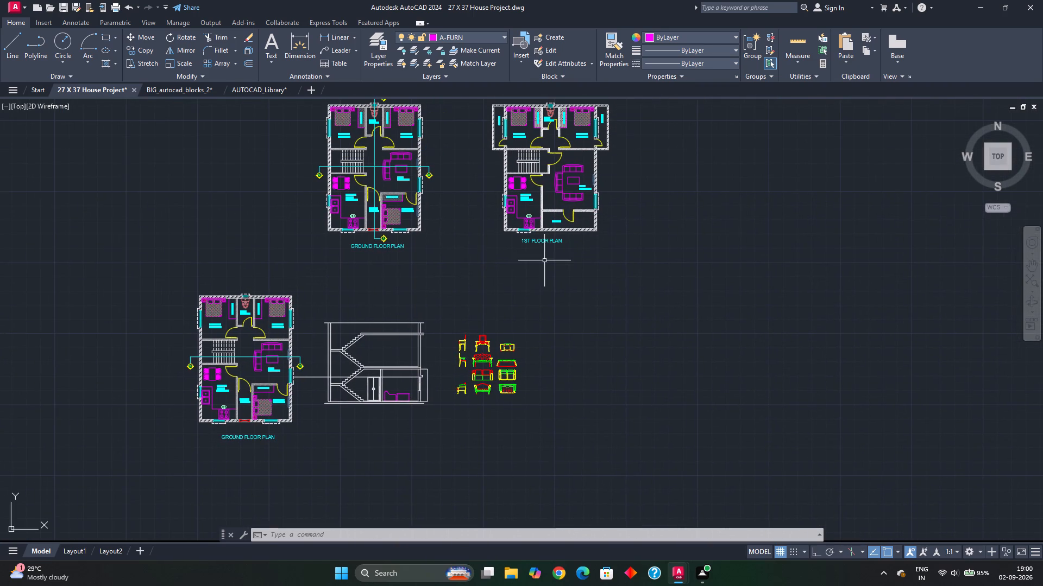
{"action": "middle_click_drag", "start_coordinate": [418, 392], "coordinate": [428, 330]}
{"action": "scroll", "coordinate": [427, 330], "scroll_direction": "up", "scroll_amount": 3}
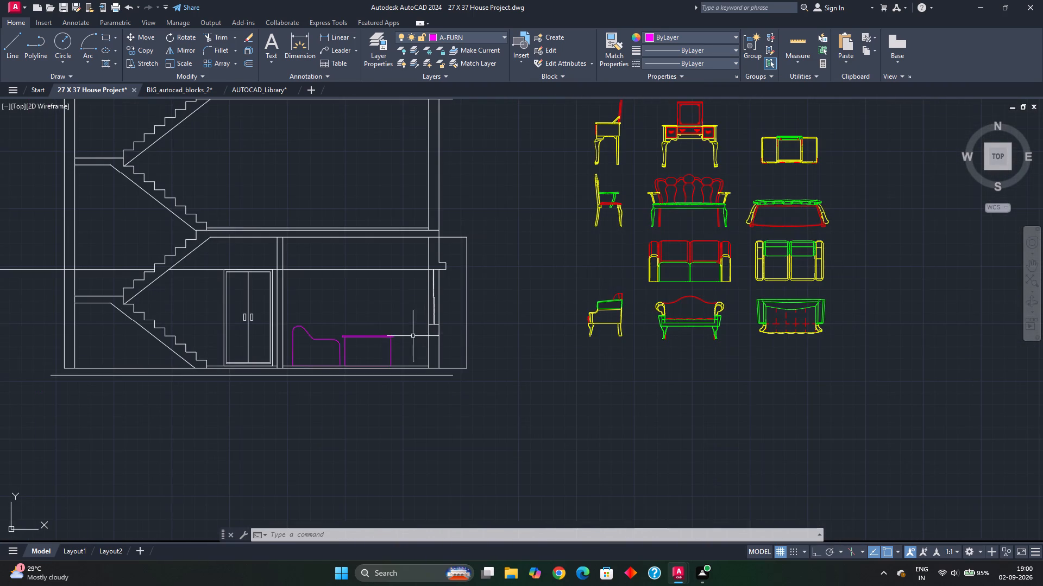
Copy the sofa and table elevations from the ground-floor living room up onto the section's first-floor floor line.
{"action": "middle_click", "coordinate": [350, 348]}
{"action": "scroll", "coordinate": [350, 348], "scroll_direction": "up", "scroll_amount": 1}
{"action": "left_click", "coordinate": [367, 346]}
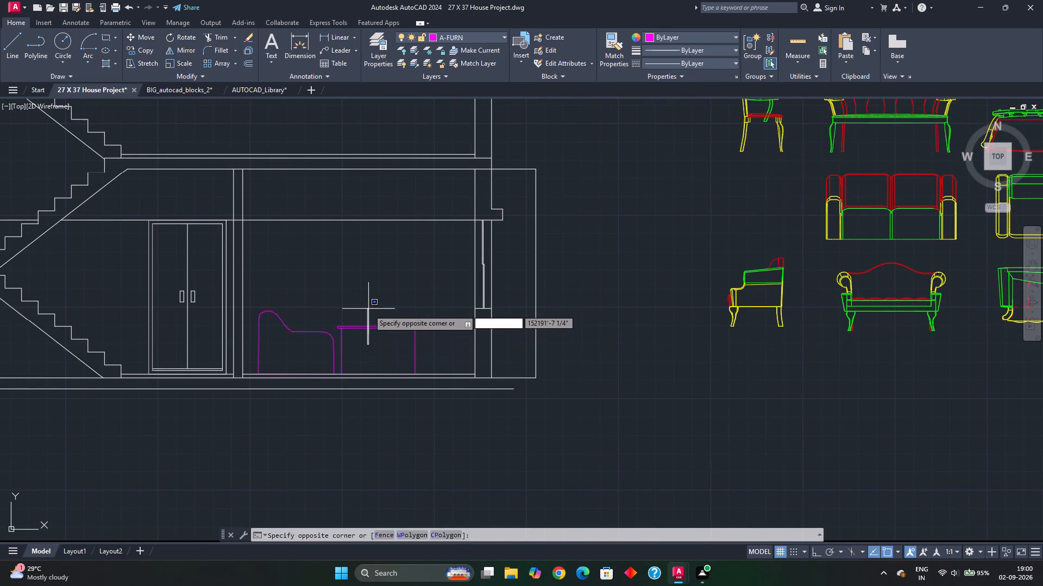
{"action": "key", "text": "Escape"}
{"action": "left_click", "coordinate": [252, 296]}
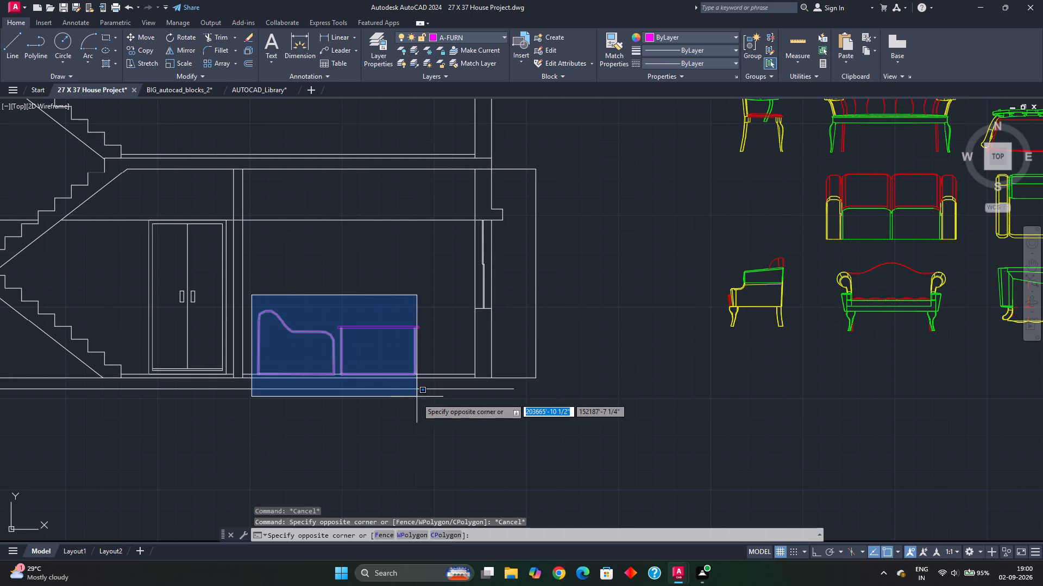
{"action": "left_click", "coordinate": [437, 389]}
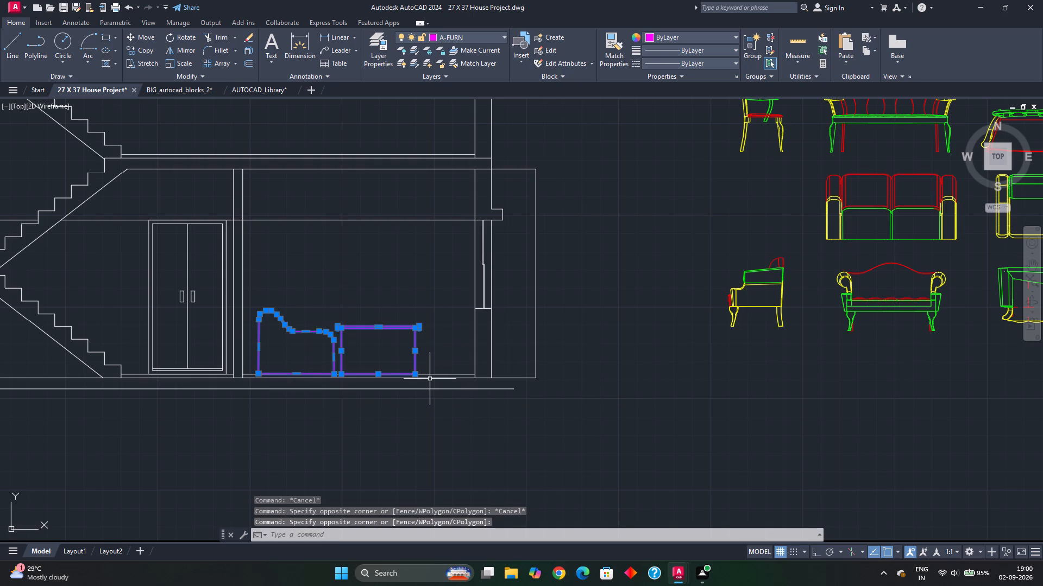
{"action": "type", "text": "CO"}
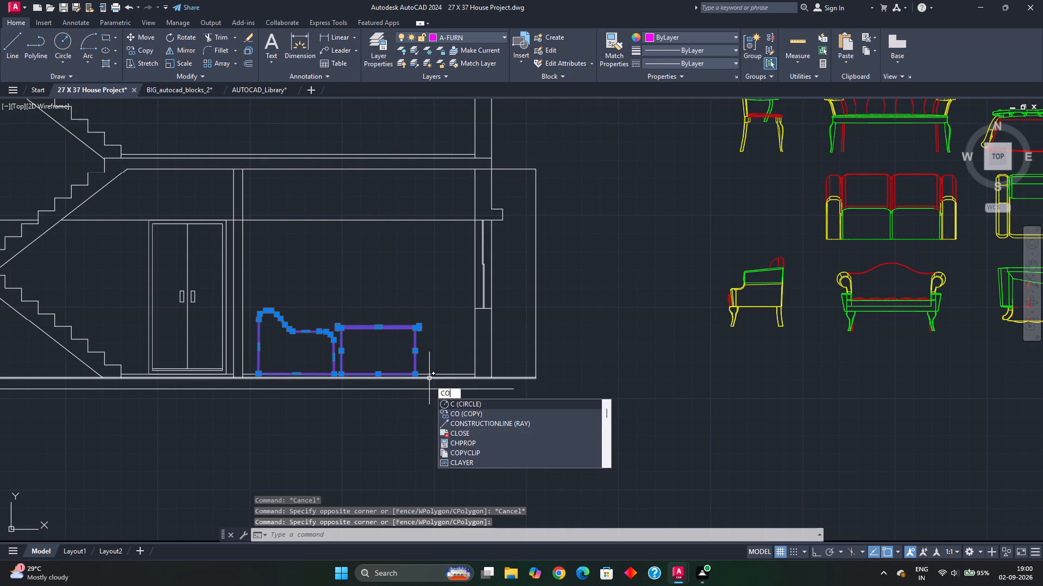
{"action": "key", "text": "Return"}
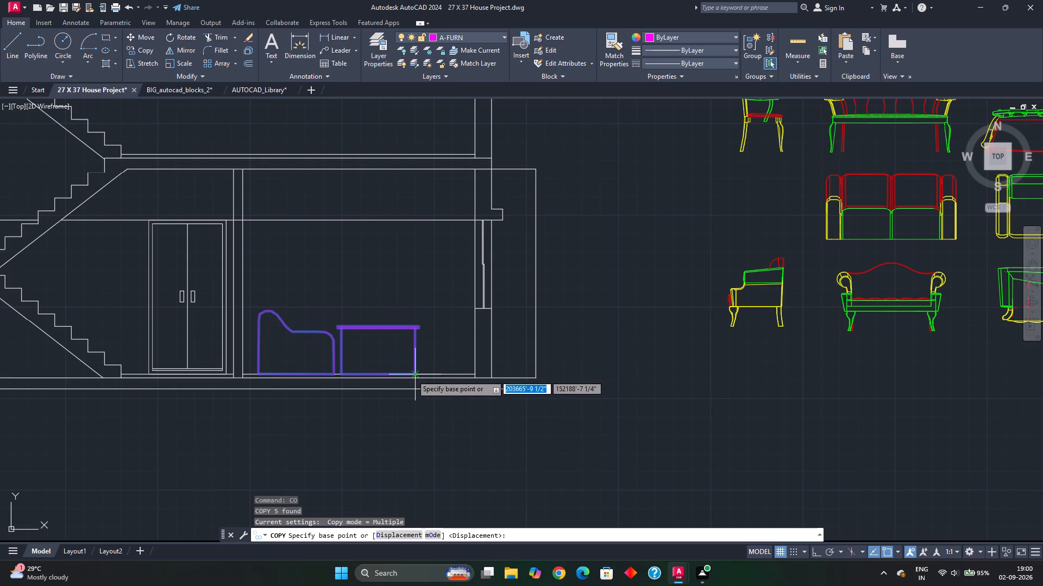
{"action": "left_click", "coordinate": [413, 377]}
{"action": "scroll", "coordinate": [429, 203], "scroll_direction": "up", "scroll_amount": 1}
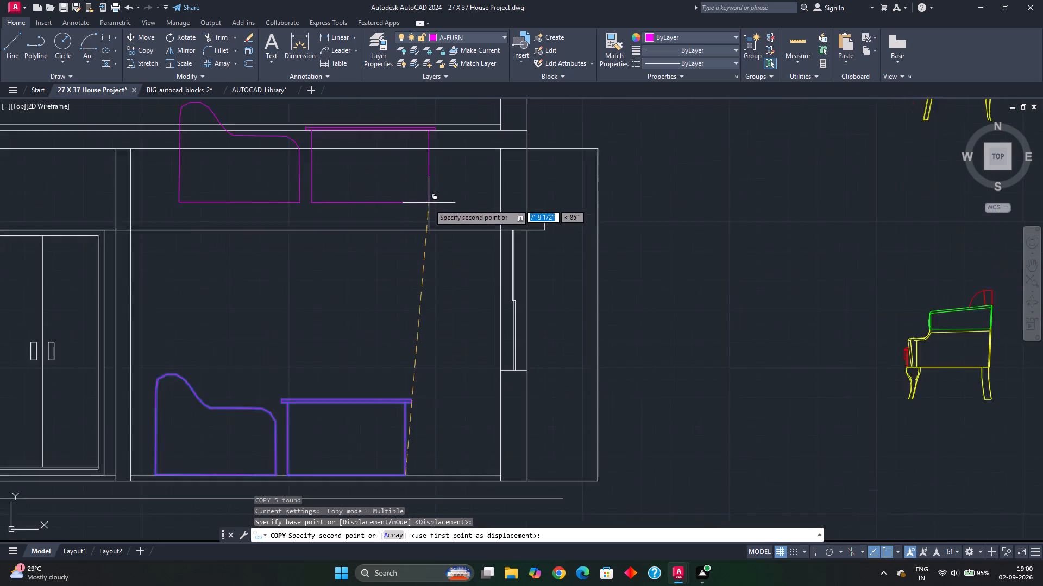
{"action": "scroll", "coordinate": [429, 203], "scroll_direction": "up", "scroll_amount": 1}
{"action": "middle_click_drag", "start_coordinate": [399, 174], "coordinate": [400, 282]}
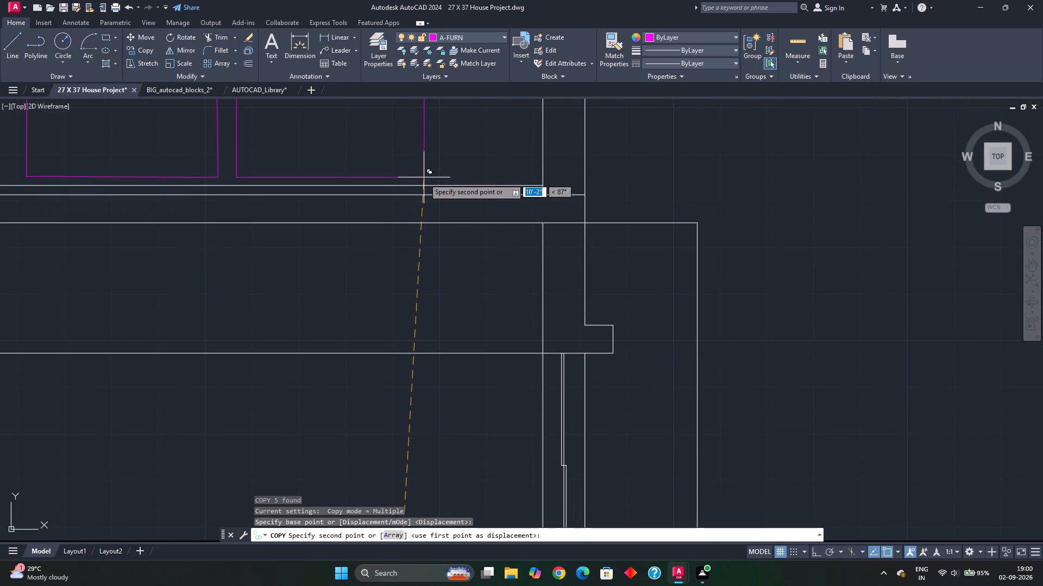
{"action": "left_click", "coordinate": [427, 187]}
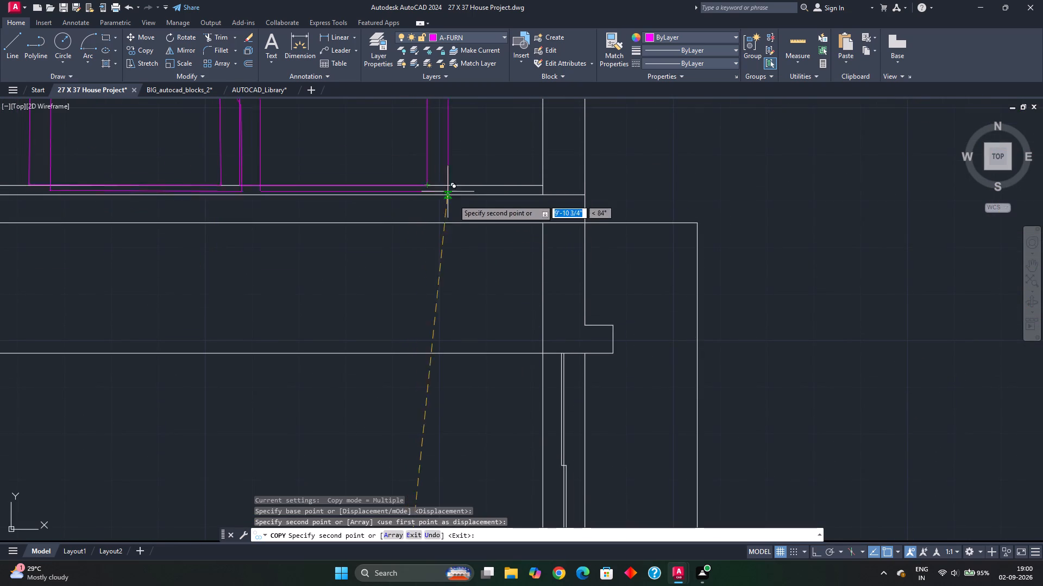
{"action": "scroll", "coordinate": [455, 208], "scroll_direction": "down", "scroll_amount": 3}
{"action": "key", "text": "Escape"}
Examine the furnished section on both floors against the ground and first floor plans.
{"action": "scroll", "coordinate": [529, 254], "scroll_direction": "down", "scroll_amount": 1}
{"action": "middle_click_drag", "start_coordinate": [525, 194], "coordinate": [500, 275]}
{"action": "scroll", "coordinate": [502, 269], "scroll_direction": "down", "scroll_amount": 1}
{"action": "middle_click_drag", "start_coordinate": [511, 250], "coordinate": [500, 324]}
{"action": "middle_click_drag", "start_coordinate": [528, 259], "coordinate": [513, 332]}
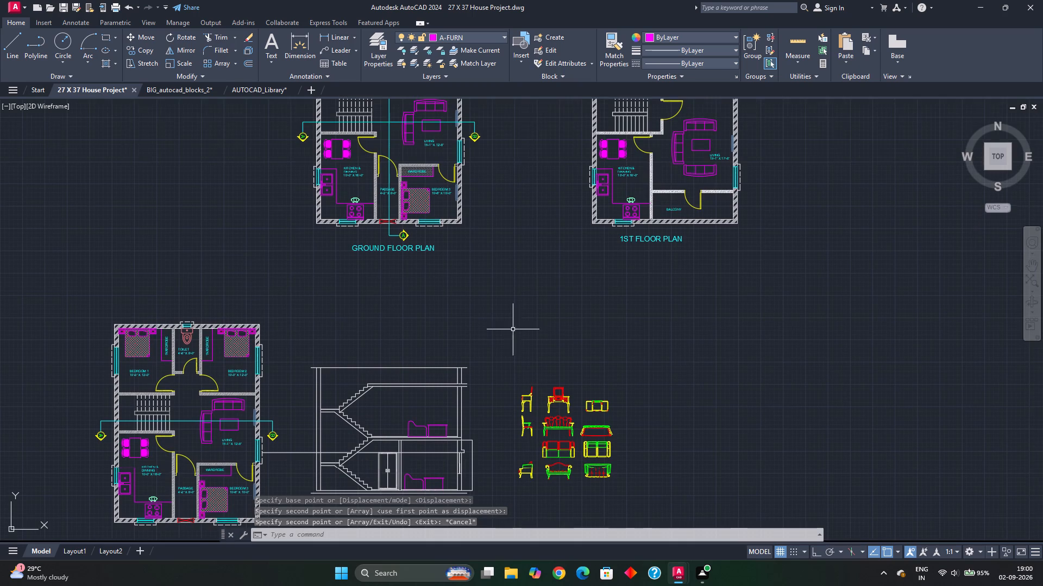
{"action": "middle_click_drag", "start_coordinate": [520, 289], "coordinate": [521, 309]}
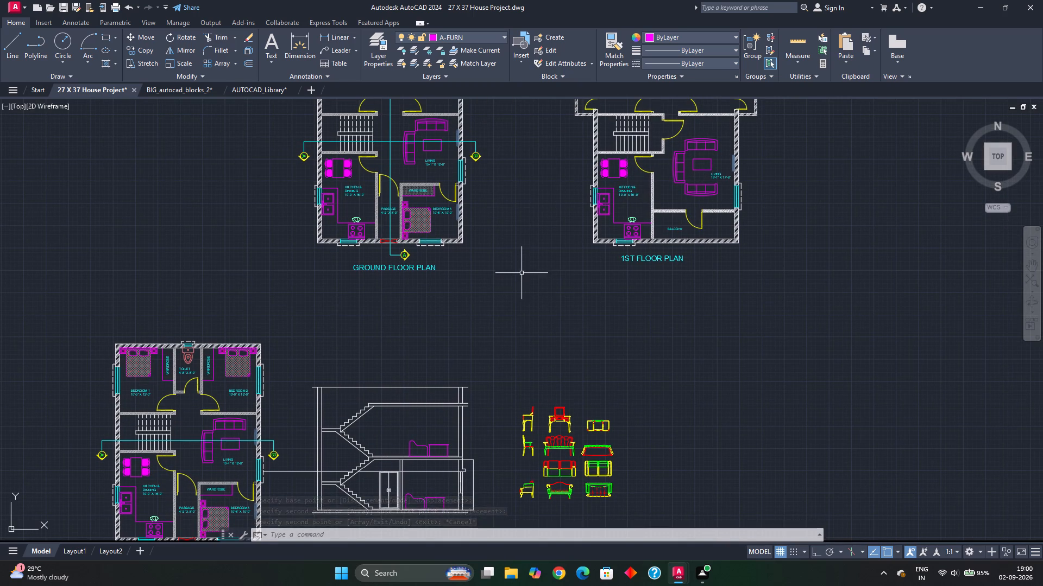
{"action": "middle_click_drag", "start_coordinate": [510, 342], "coordinate": [542, 199]}
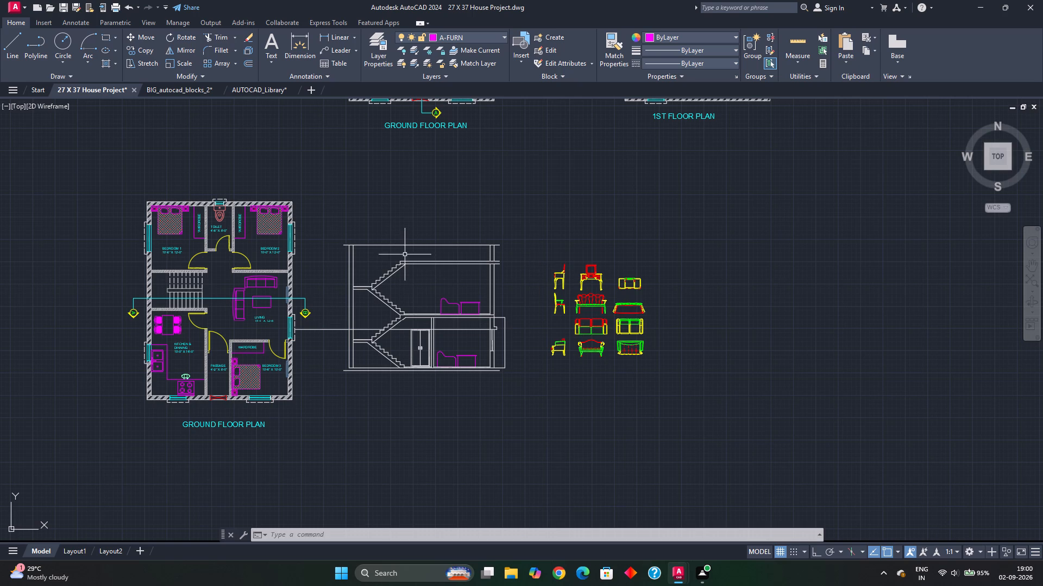
Draw a vertical line from the top slab near the head of the upper stair flight up to the section's topmost horizontal line.
{"action": "scroll", "coordinate": [405, 252], "scroll_direction": "up", "scroll_amount": 2}
{"action": "middle_click_drag", "start_coordinate": [406, 253], "coordinate": [476, 251]}
{"action": "scroll", "coordinate": [480, 270], "scroll_direction": "up", "scroll_amount": 1}
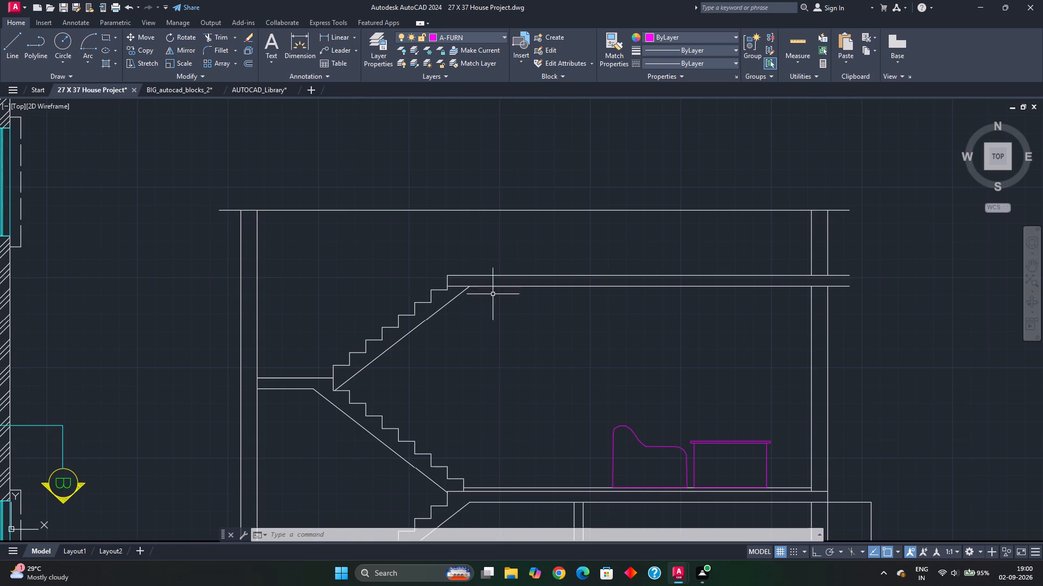
{"action": "middle_click_drag", "start_coordinate": [498, 317], "coordinate": [497, 249]}
{"action": "middle_click_drag", "start_coordinate": [474, 237], "coordinate": [471, 309]}
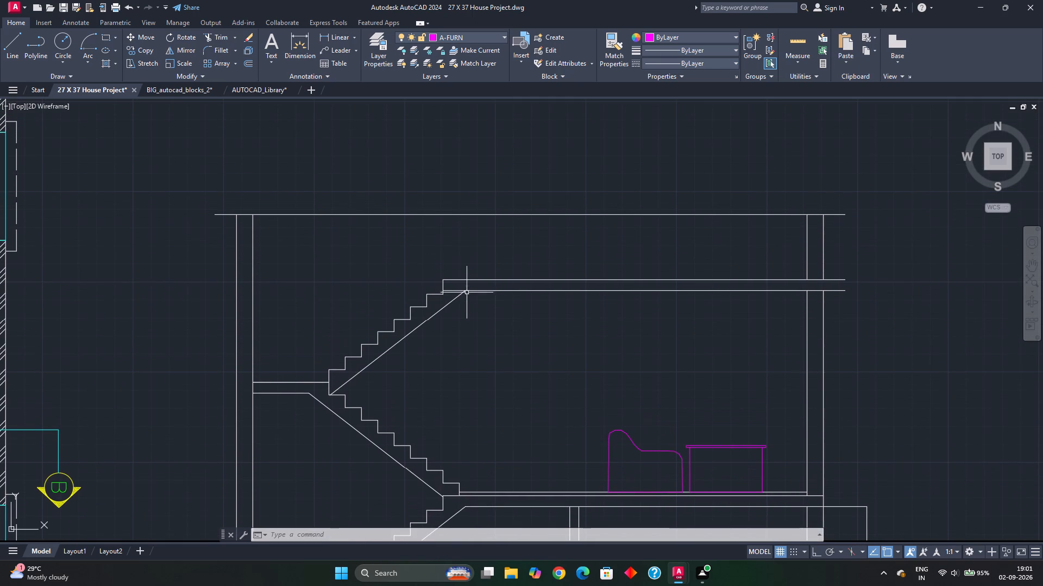
{"action": "key", "text": "l"}
{"action": "key", "text": "Return"}
{"action": "scroll", "coordinate": [459, 275], "scroll_direction": "up", "scroll_amount": 3}
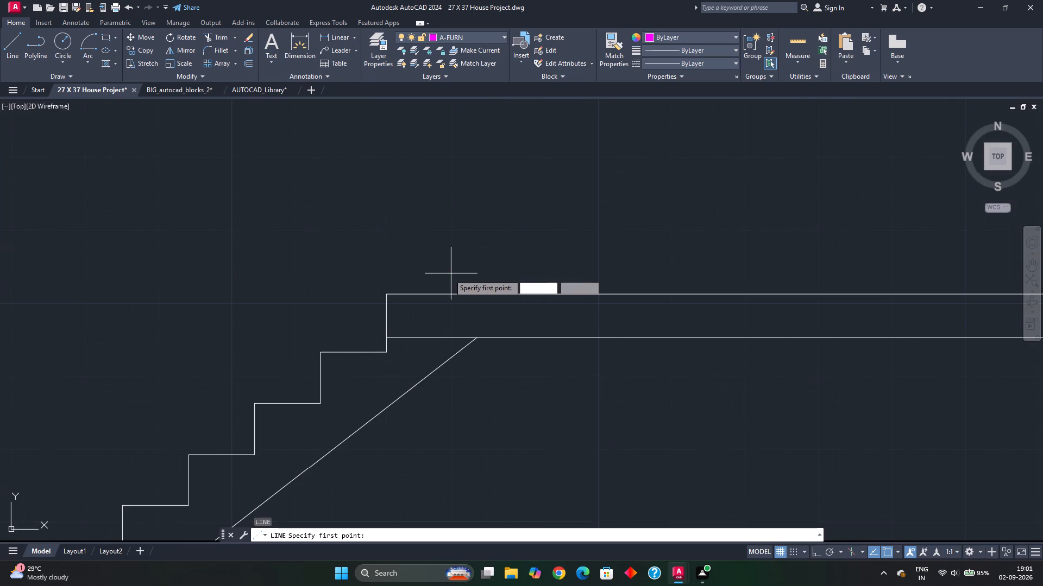
{"action": "left_click", "coordinate": [415, 295]}
{"action": "scroll", "coordinate": [424, 244], "scroll_direction": "down", "scroll_amount": 2}
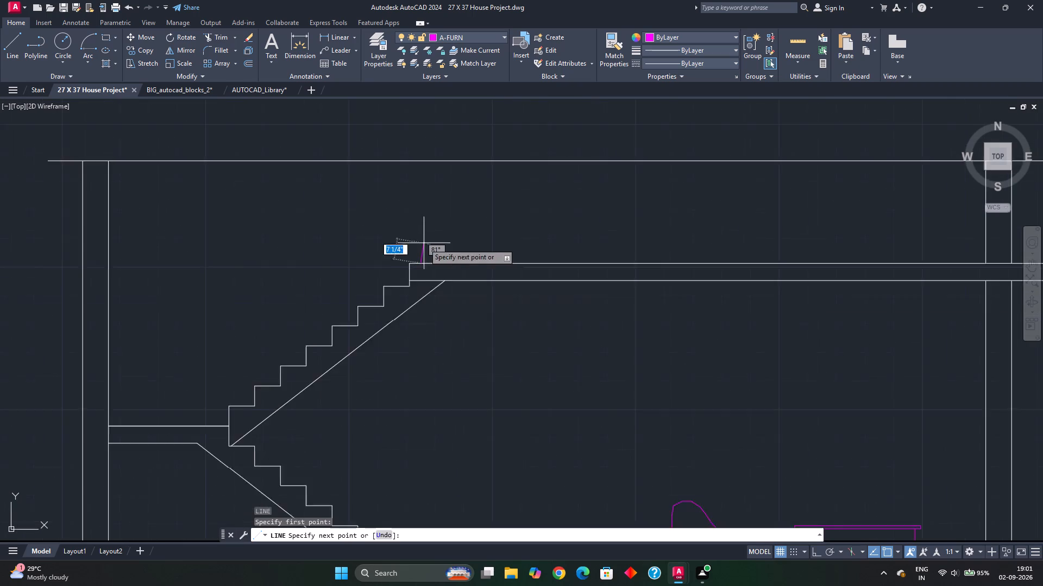
{"action": "middle_click_drag", "start_coordinate": [424, 243], "coordinate": [413, 292]}
{"action": "left_click", "coordinate": [411, 211]}
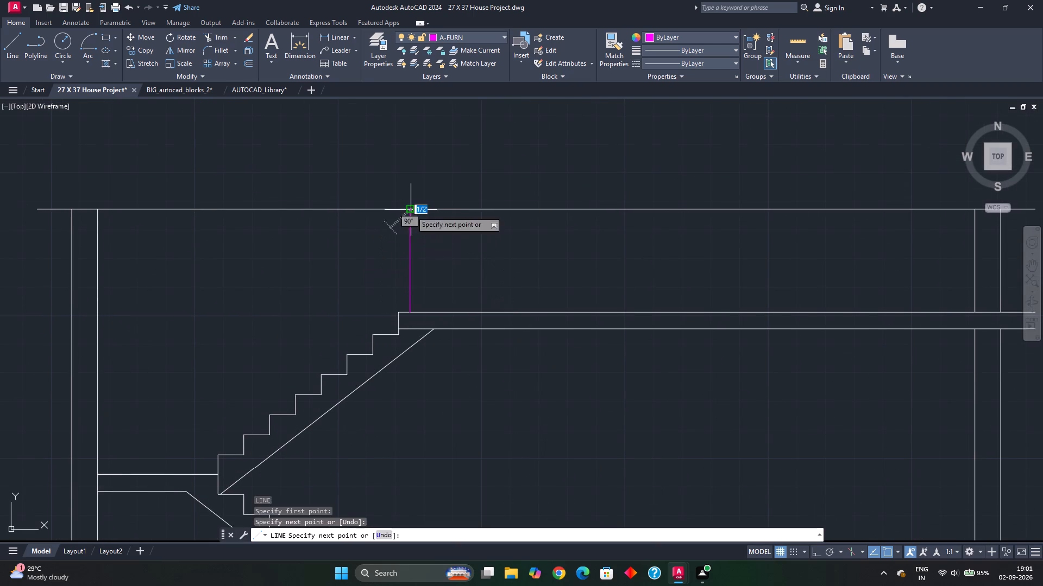
{"action": "key", "text": "Escape"}
Offset the vertical line at the head of the upper stair flight by 2" away from the stair.
{"action": "left_click", "coordinate": [416, 252]}
{"action": "left_click", "coordinate": [391, 259]}
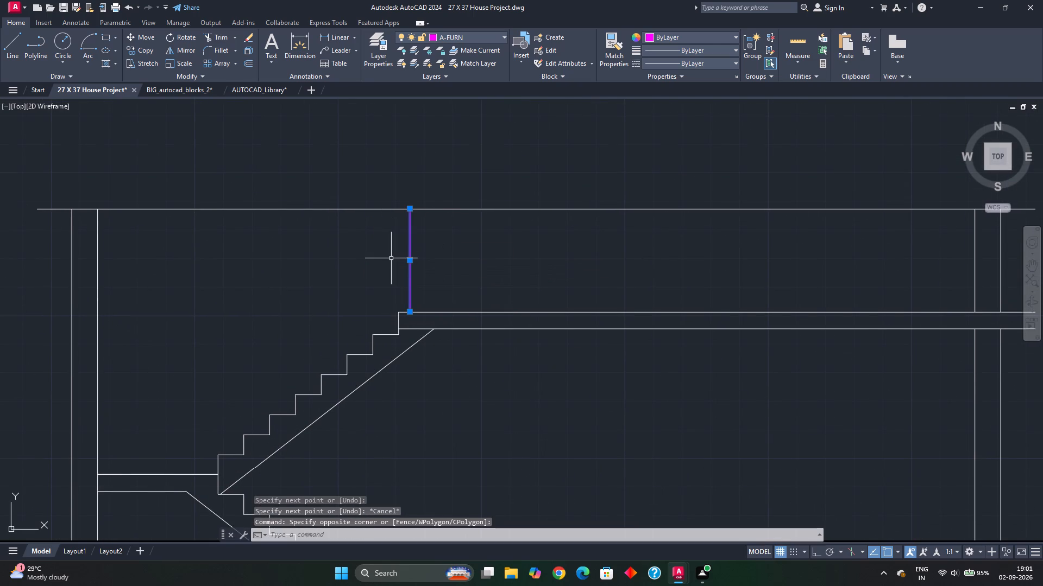
{"action": "key", "text": "o"}
{"action": "key", "text": "Return"}
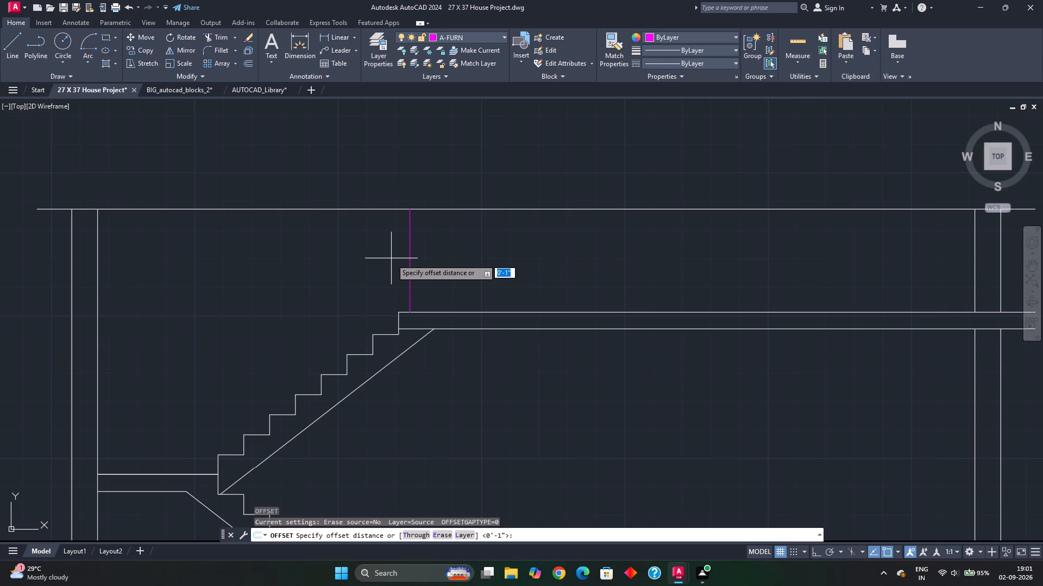
{"action": "key", "text": "2"}
{"action": "key", "text": "shift+quotedbl"}
{"action": "key", "text": "Return"}
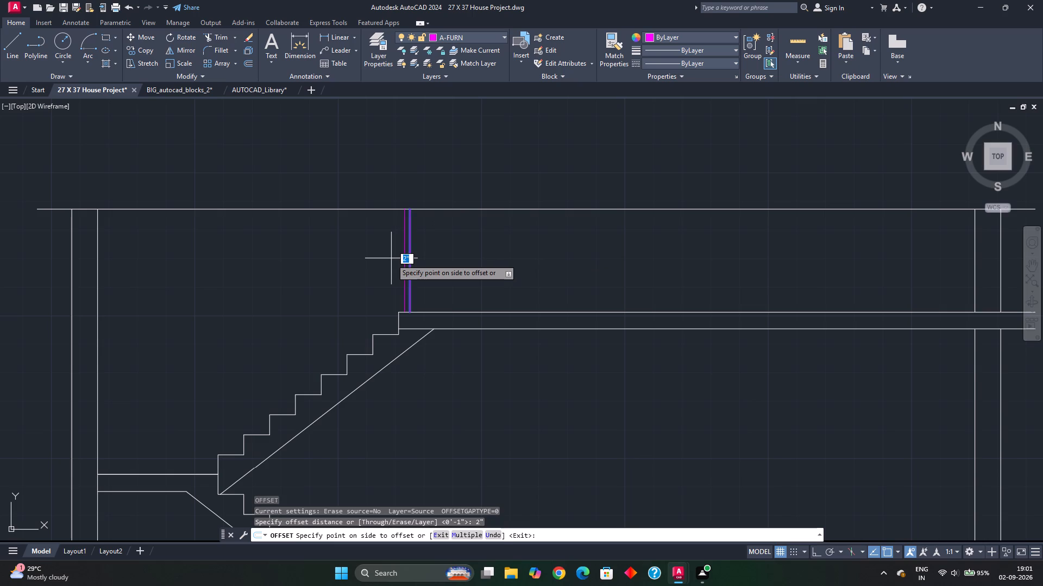
{"action": "left_click", "coordinate": [421, 262]}
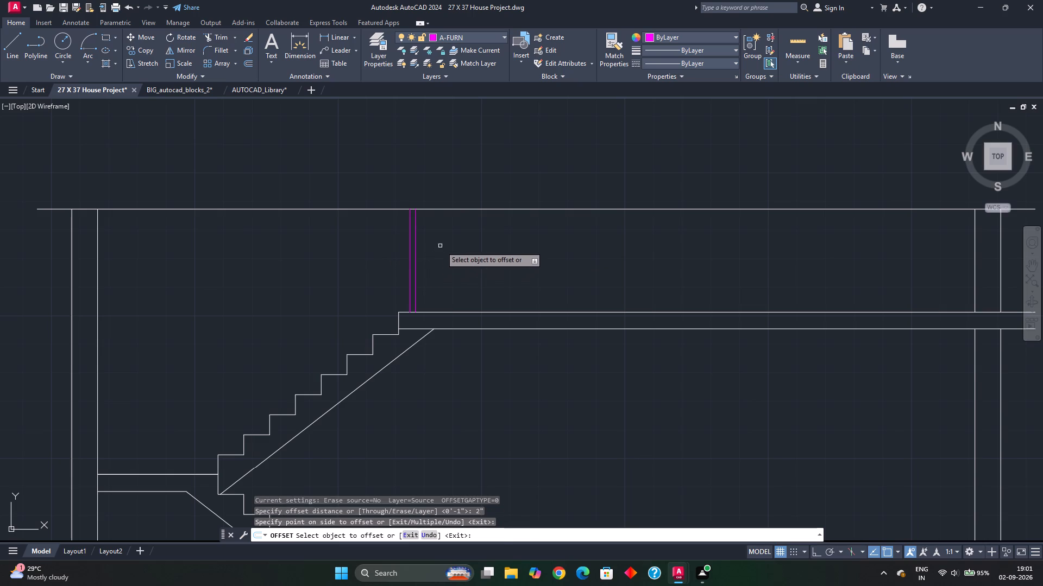
{"action": "left_click", "coordinate": [437, 239]}
{"action": "left_click", "coordinate": [372, 267]}
{"action": "key", "text": "Escape"}
{"action": "key", "text": "Escape"}
Assign the two vertical post lines at the stair head to the A-STAIR layer.
{"action": "left_click_drag", "start_coordinate": [432, 256], "coordinate": [374, 275]}
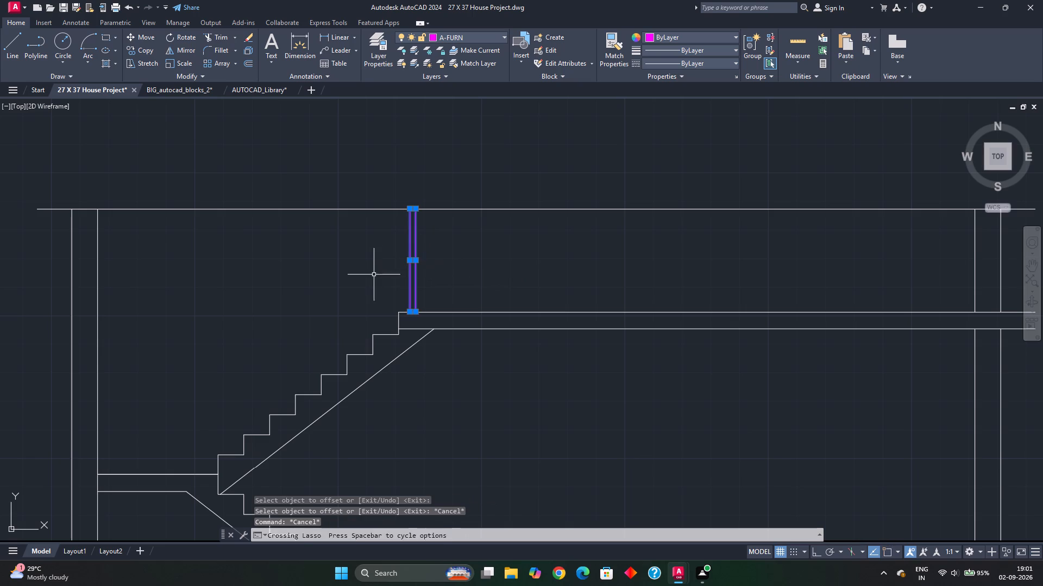
{"action": "left_click", "coordinate": [489, 34]}
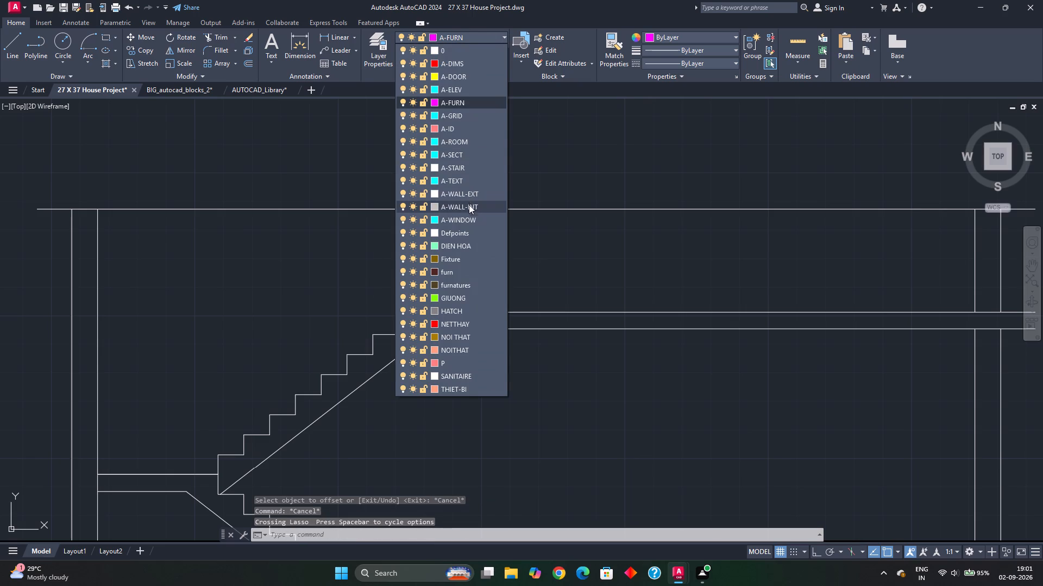
{"action": "left_click", "coordinate": [465, 169]}
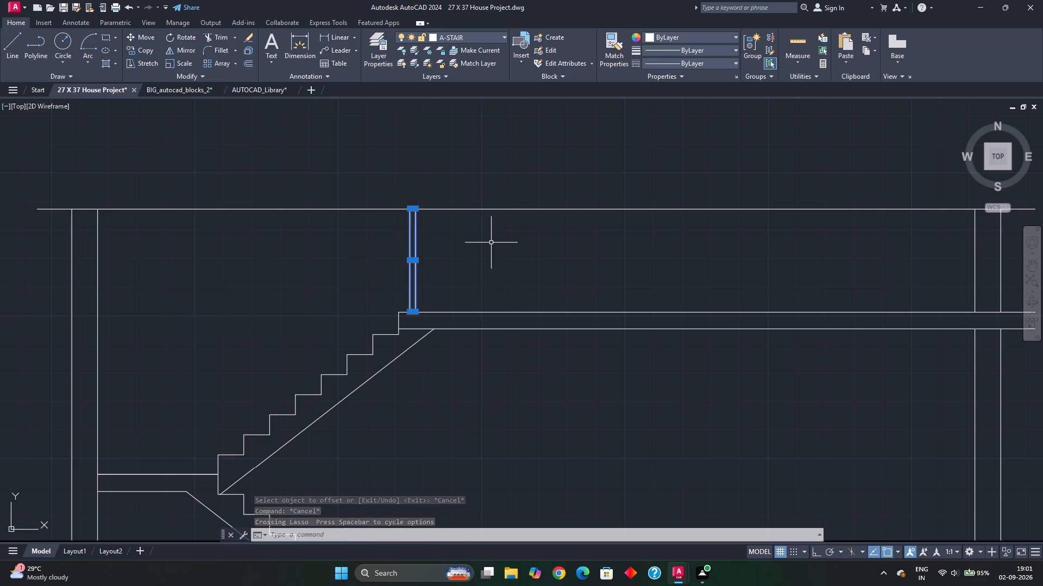
{"action": "key", "text": "Escape"}
Draw a circle of 2" radius centred on the upper end of the post line farther from the stair.
{"action": "scroll", "coordinate": [419, 205], "scroll_direction": "up", "scroll_amount": 1}
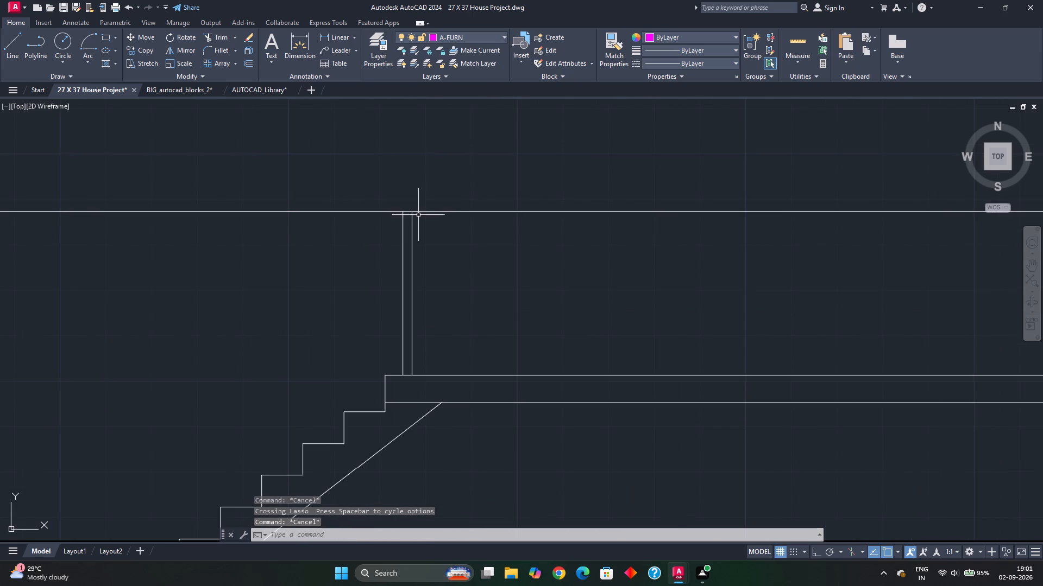
{"action": "scroll", "coordinate": [410, 214], "scroll_direction": "up", "scroll_amount": 1}
{"action": "middle_click_drag", "start_coordinate": [409, 214], "coordinate": [411, 248]}
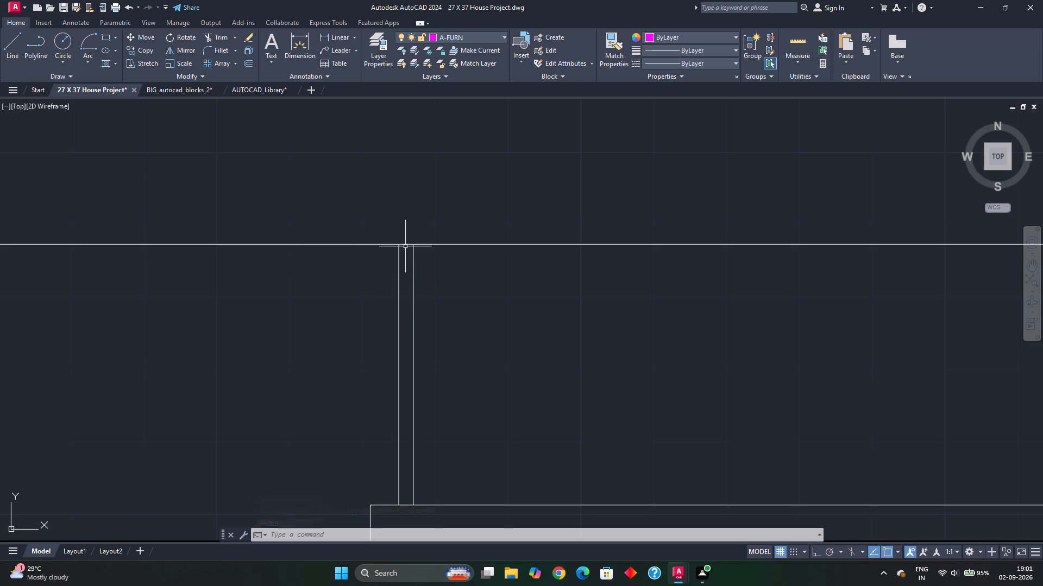
{"action": "type", "text": "C"}
{"action": "key", "text": "space"}
{"action": "scroll", "coordinate": [406, 252], "scroll_direction": "up", "scroll_amount": 3}
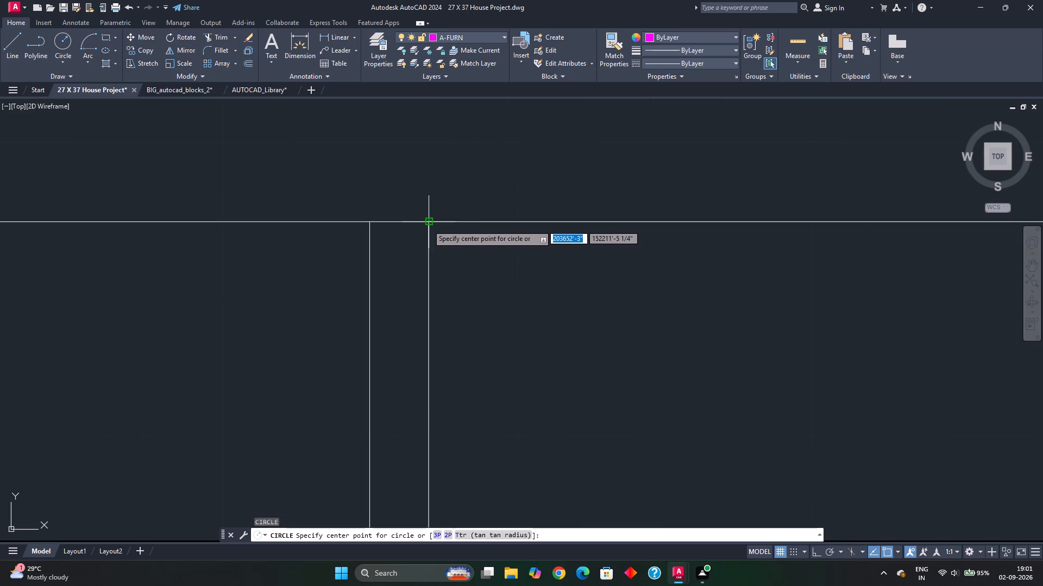
{"action": "left_click", "coordinate": [428, 225]}
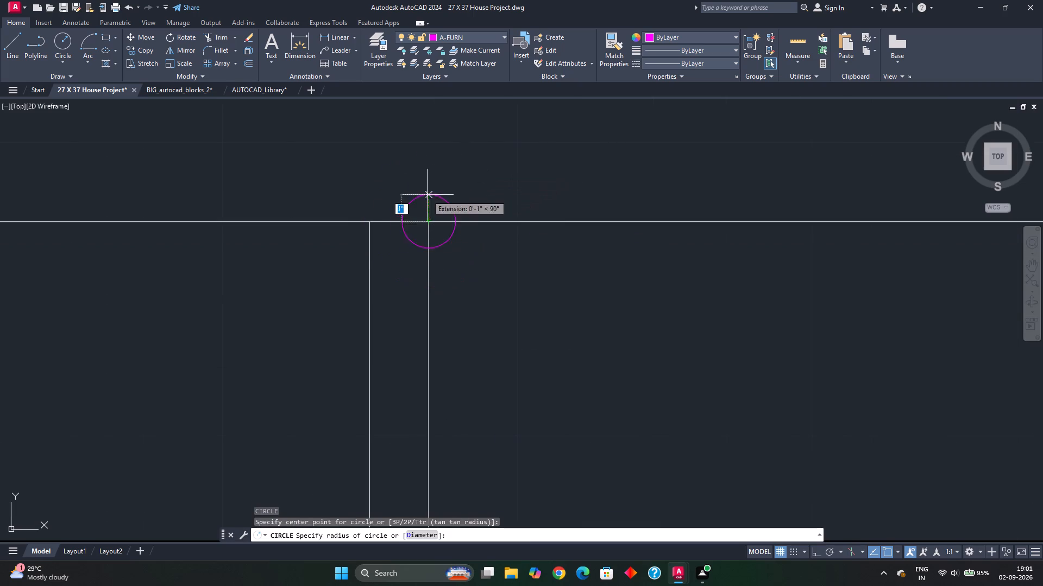
{"action": "left_click", "coordinate": [370, 221]}
{"action": "key", "text": "Escape"}
{"action": "key", "text": "Escape"}
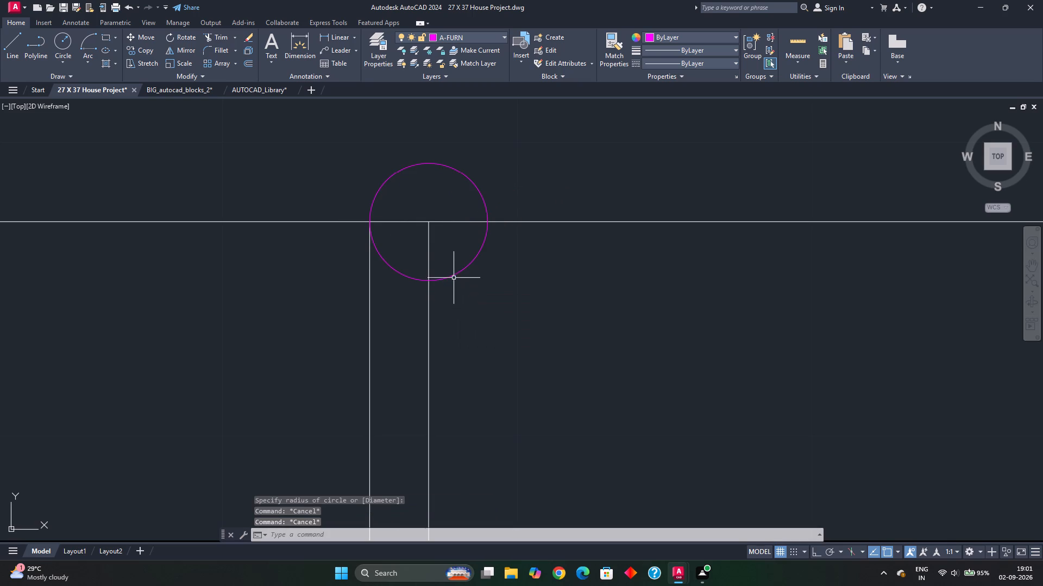
Move the circle so its lowest point rests midway between the tops of the two post lines.
{"action": "left_click", "coordinate": [454, 275]}
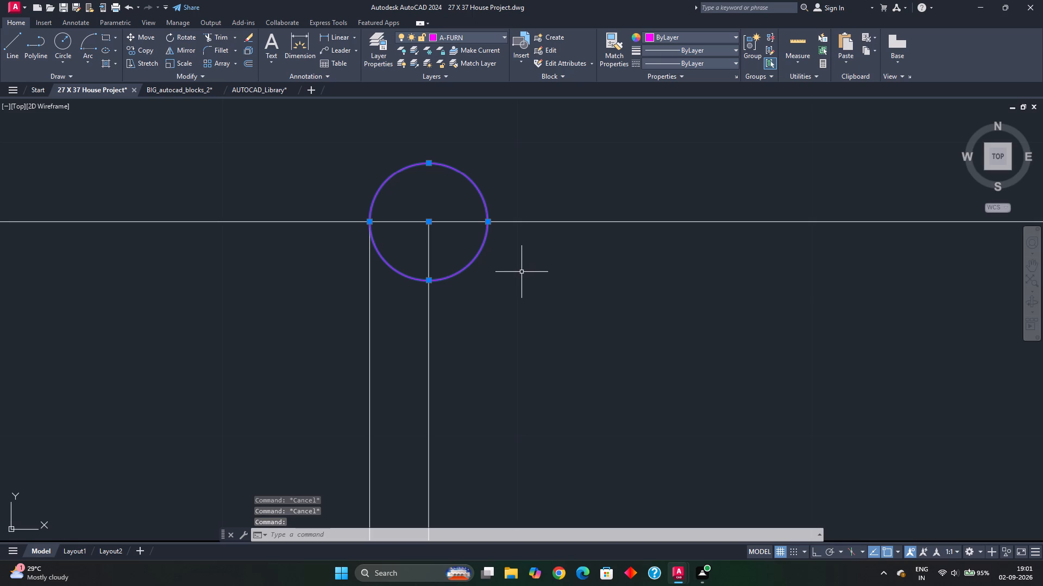
{"action": "key", "text": "m"}
{"action": "key", "text": "Return"}
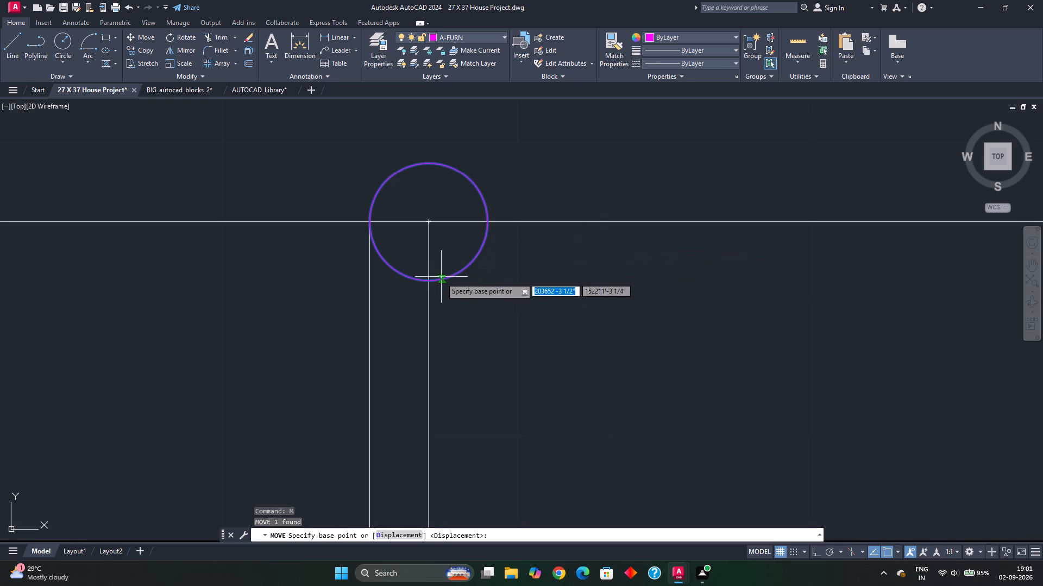
{"action": "left_click", "coordinate": [430, 285]}
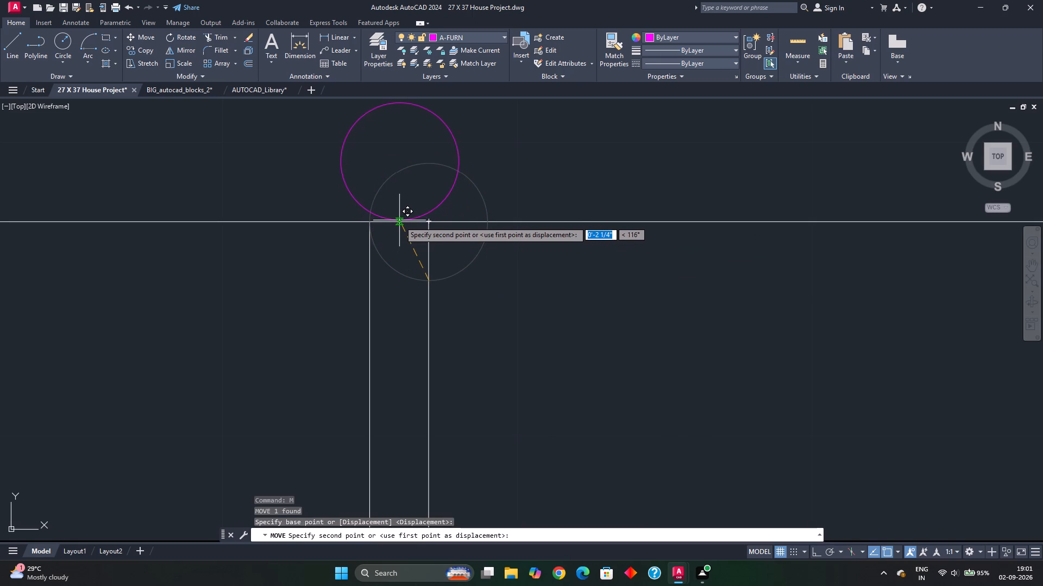
{"action": "scroll", "coordinate": [399, 224], "scroll_direction": "up", "scroll_amount": 4}
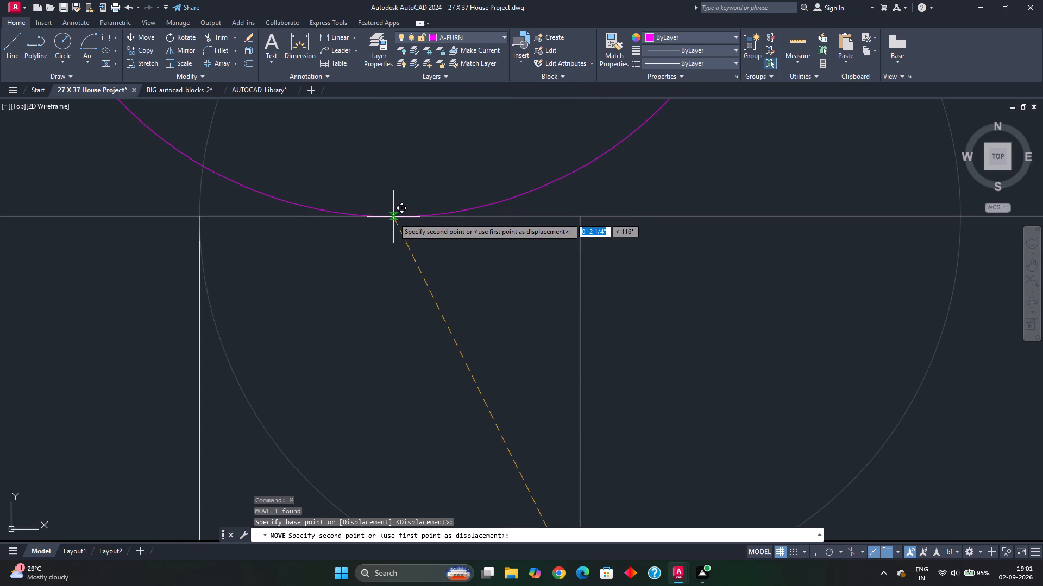
{"action": "left_click", "coordinate": [390, 218]}
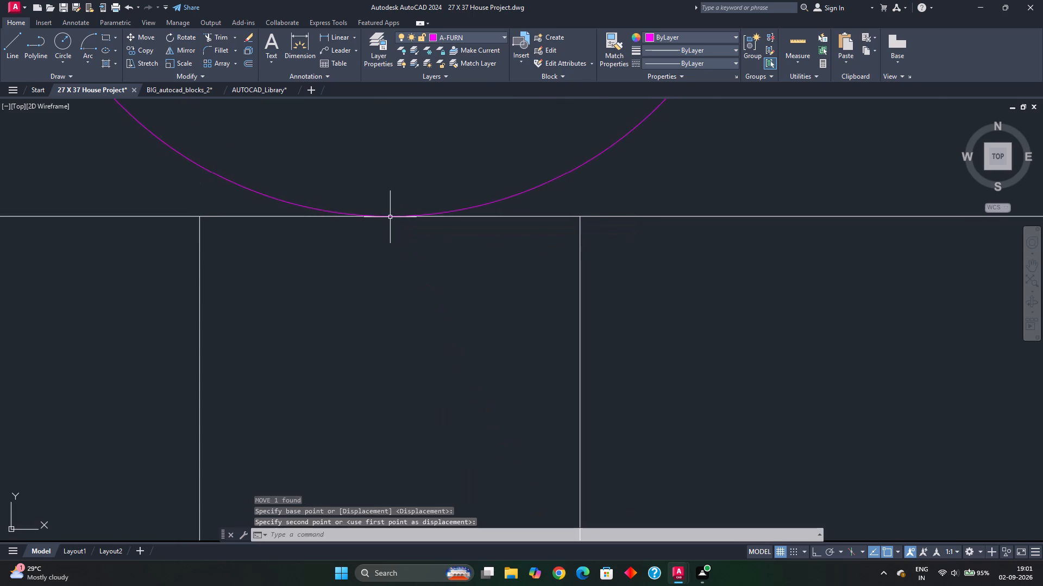
Assign the handrail circle on top of the post to the A-STAIR layer.
{"action": "scroll", "coordinate": [414, 224], "scroll_direction": "down", "scroll_amount": 6}
{"action": "left_click", "coordinate": [402, 177]}
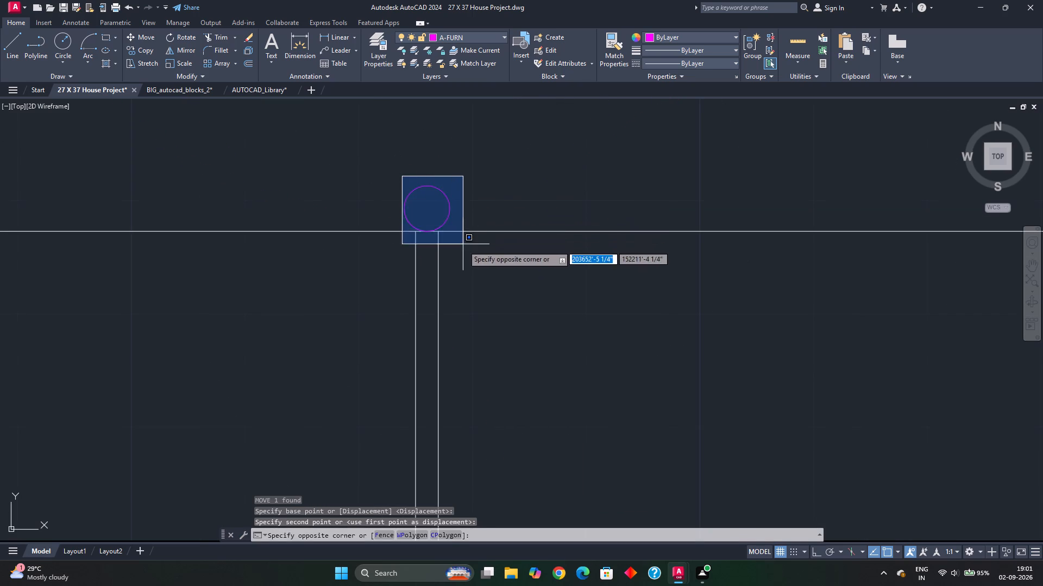
{"action": "left_click", "coordinate": [463, 245]}
{"action": "left_click", "coordinate": [500, 35]}
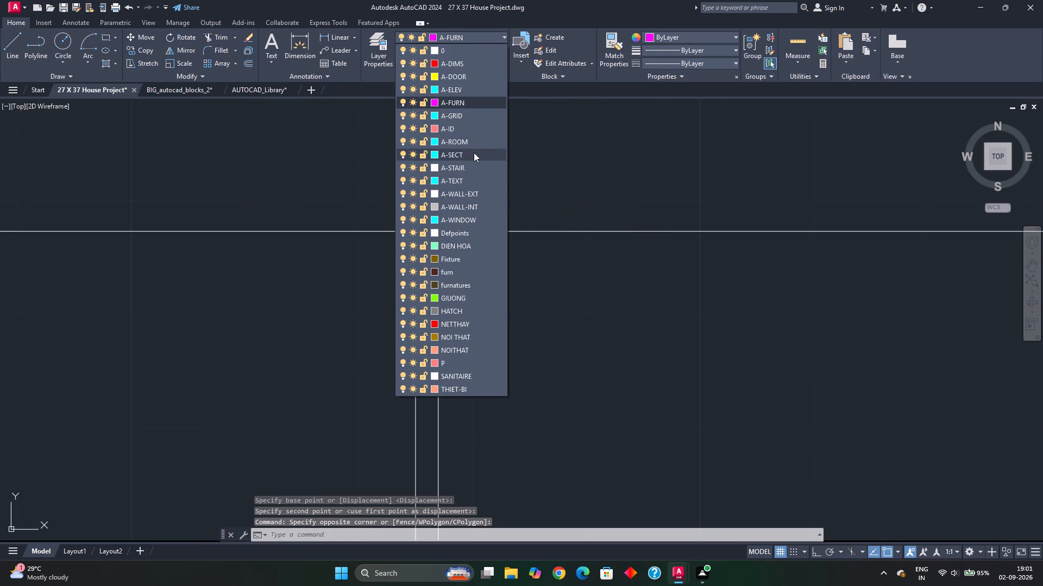
{"action": "left_click", "coordinate": [469, 170]}
{"action": "scroll", "coordinate": [502, 232], "scroll_direction": "down", "scroll_amount": 3}
{"action": "key", "text": "Escape"}
Delete the section's topmost horizontal line running across the head of the stair post.
{"action": "middle_click_drag", "start_coordinate": [532, 294], "coordinate": [462, 267]}
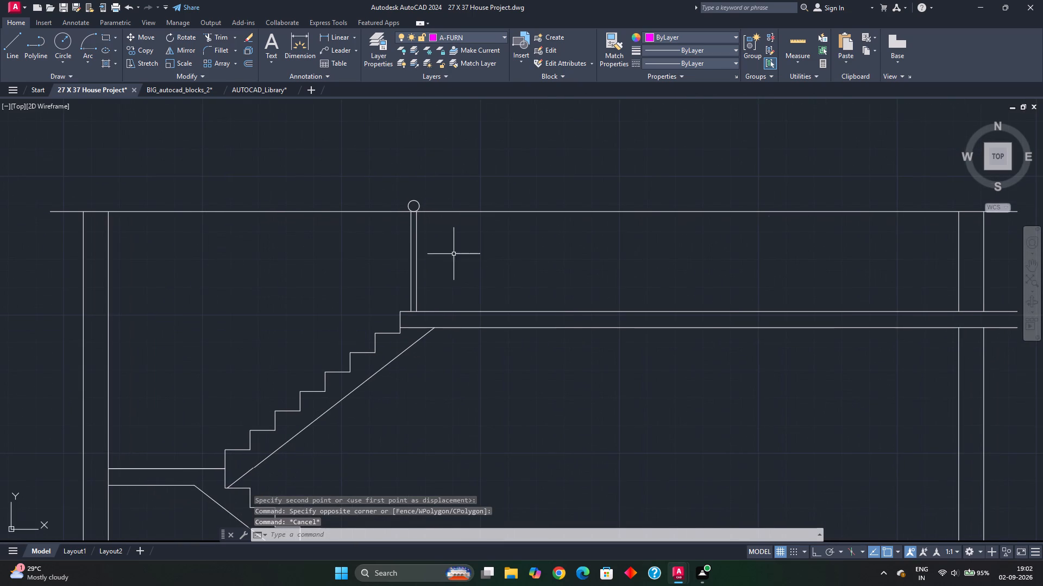
{"action": "left_click", "coordinate": [385, 214]}
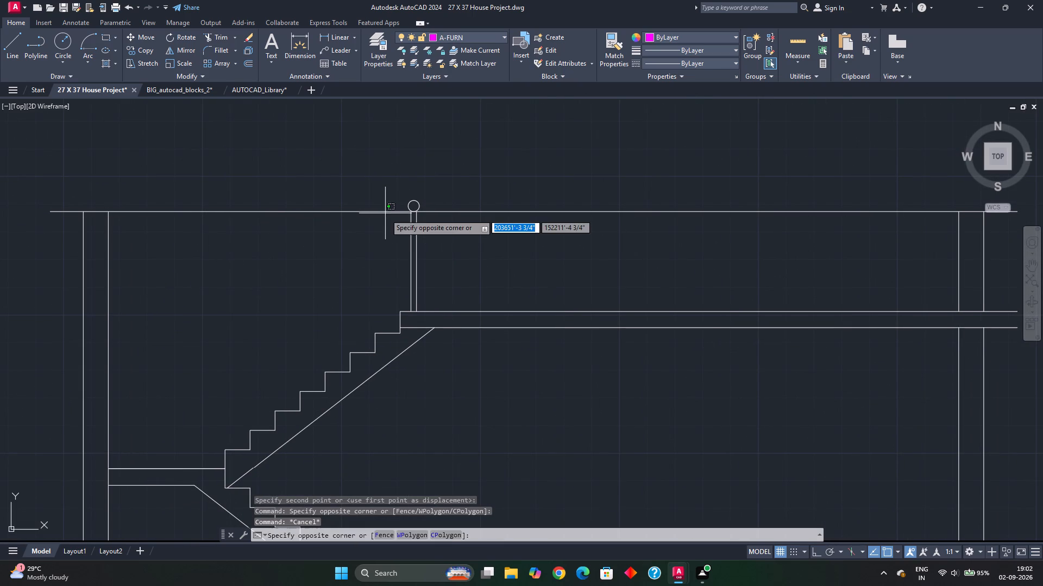
{"action": "left_click", "coordinate": [385, 209]}
{"action": "key", "text": "Delete"}
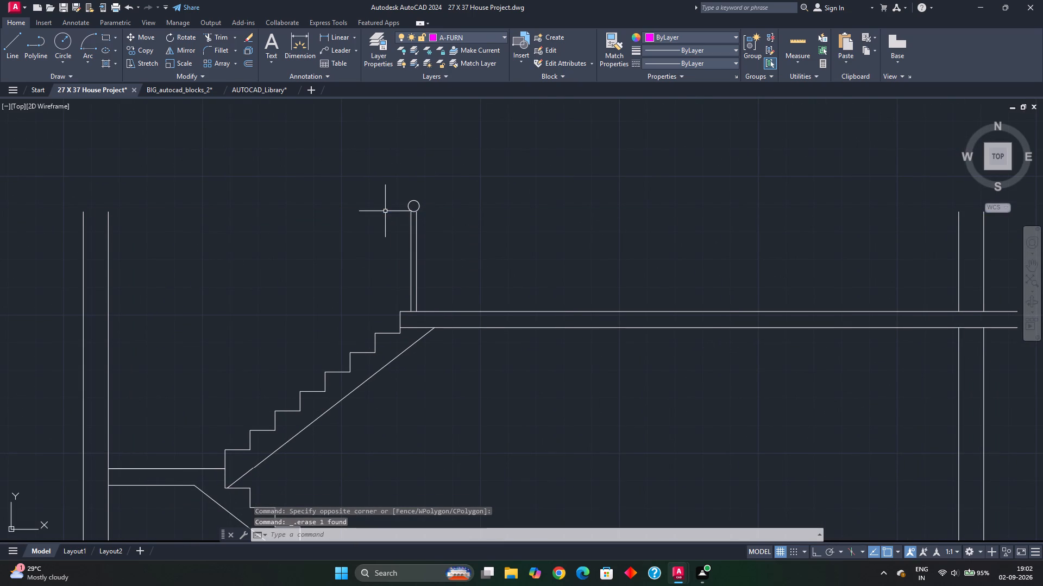
Offset the top line of the roof slab upward by 3'6" to form the parapet height line.
{"action": "scroll", "coordinate": [307, 250], "scroll_direction": "down", "scroll_amount": 1}
{"action": "middle_click_drag", "start_coordinate": [307, 250], "coordinate": [323, 265]}
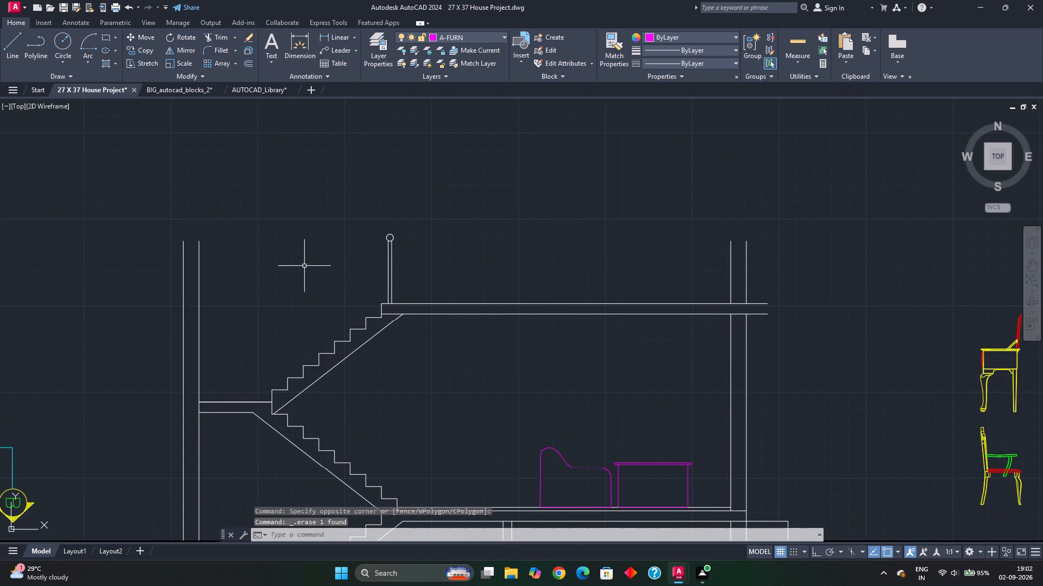
{"action": "scroll", "coordinate": [310, 272], "scroll_direction": "down", "scroll_amount": 1}
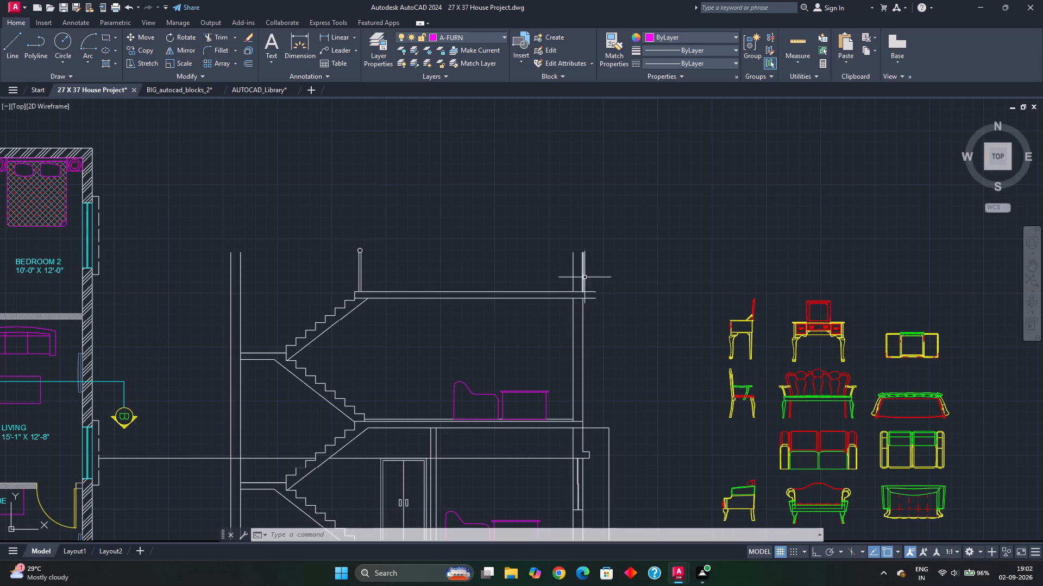
{"action": "left_click", "coordinate": [560, 292]}
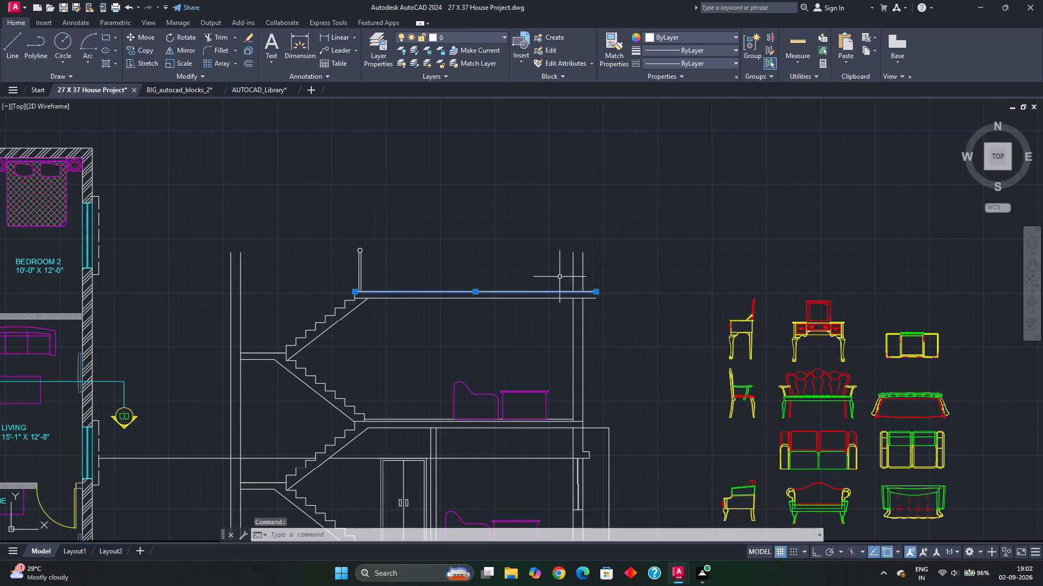
{"action": "key", "text": "o"}
{"action": "key", "text": "Return"}
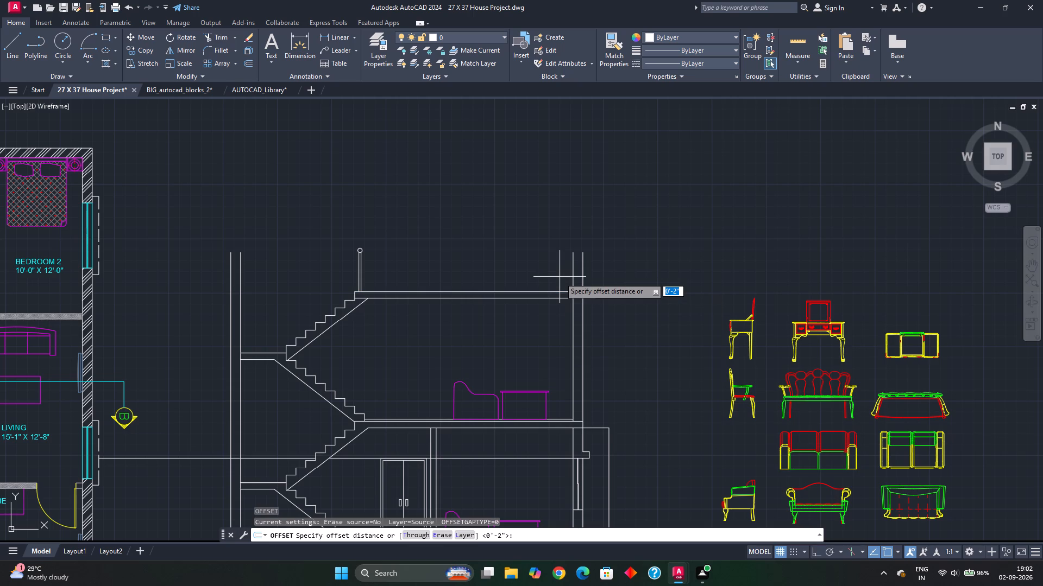
{"action": "key", "text": "3"}
{"action": "key", "text": "apostrophe"}
{"action": "key", "text": "6"}
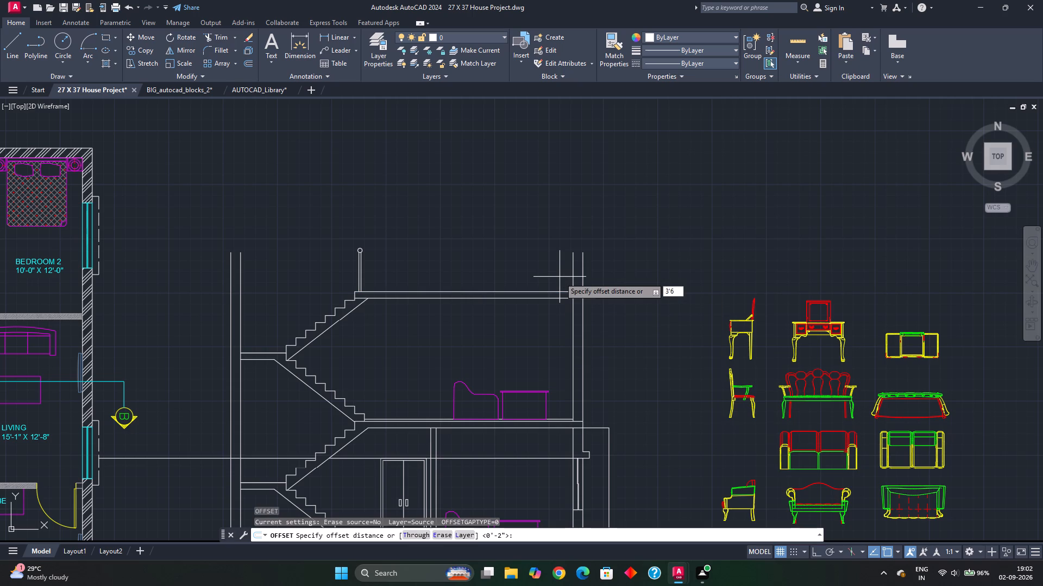
{"action": "key", "text": "shift+quotedbl"}
{"action": "key", "text": "Return"}
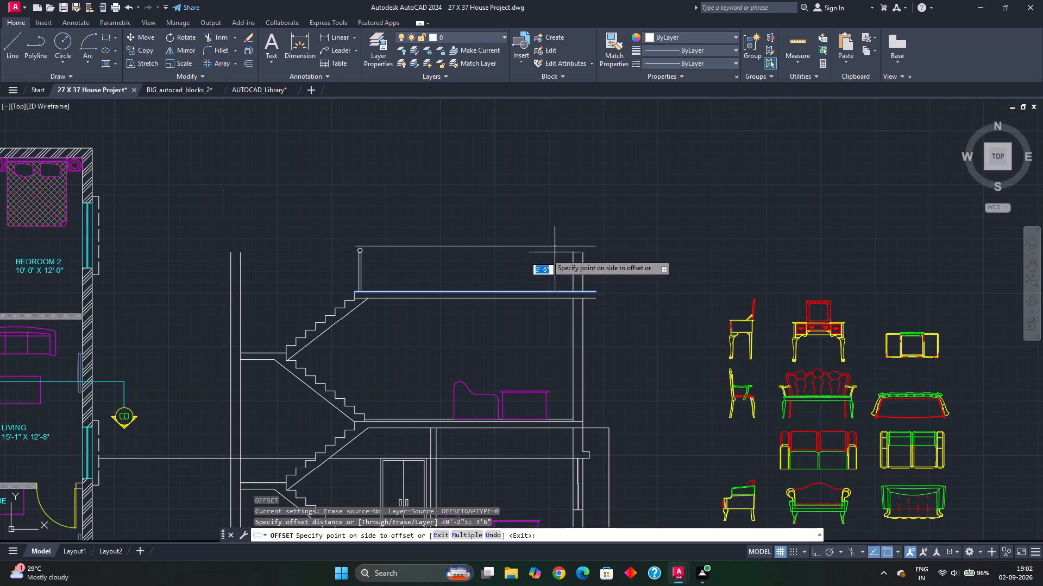
{"action": "left_click", "coordinate": [535, 272]}
Extend both lines of the living-room side wall above the roof slab up to the new parapet height line.
{"action": "middle_click_drag", "start_coordinate": [555, 267], "coordinate": [574, 238]}
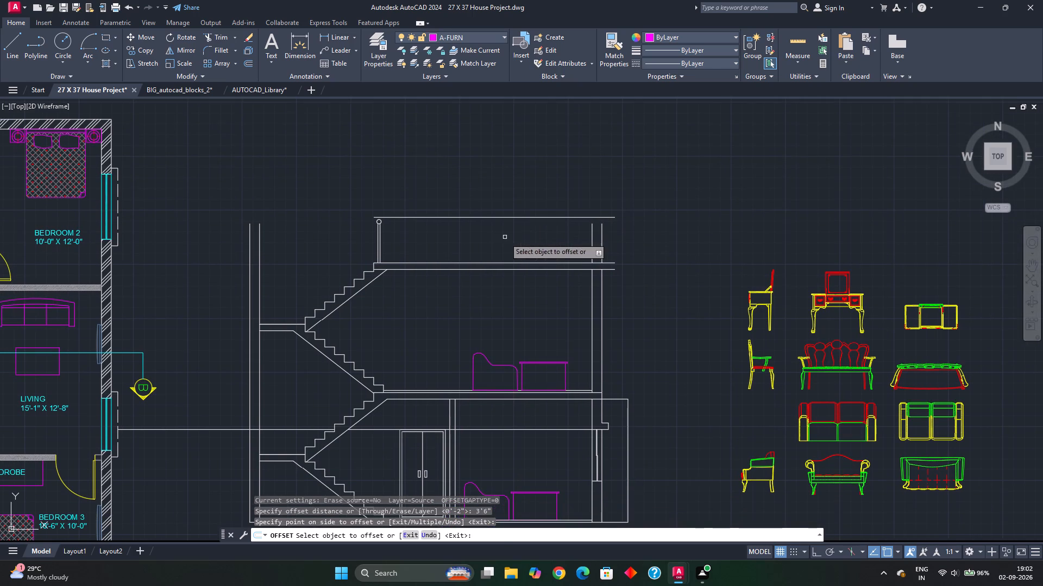
{"action": "middle_click_drag", "start_coordinate": [504, 238], "coordinate": [506, 220]}
{"action": "scroll", "coordinate": [582, 233], "scroll_direction": "up", "scroll_amount": 1}
{"action": "type", "text": "EX"}
{"action": "key", "text": "space"}
{"action": "left_click_drag", "start_coordinate": [637, 205], "coordinate": [560, 225]}
{"action": "key", "text": "Escape"}
{"action": "key", "text": "Escape"}
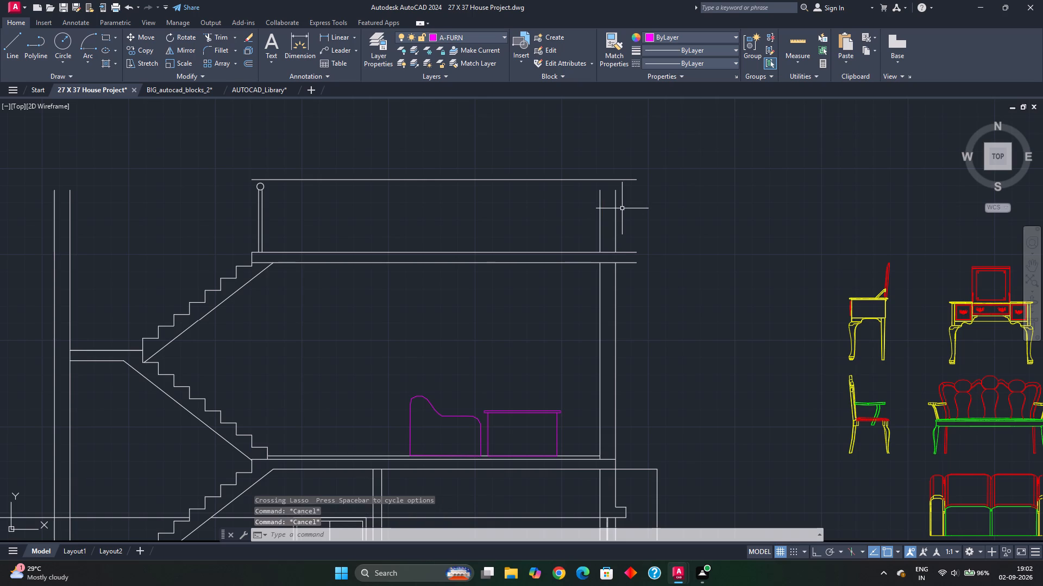
{"action": "type", "text": "EX"}
{"action": "key", "text": "space"}
{"action": "left_click_drag", "start_coordinate": [633, 207], "coordinate": [570, 223]}
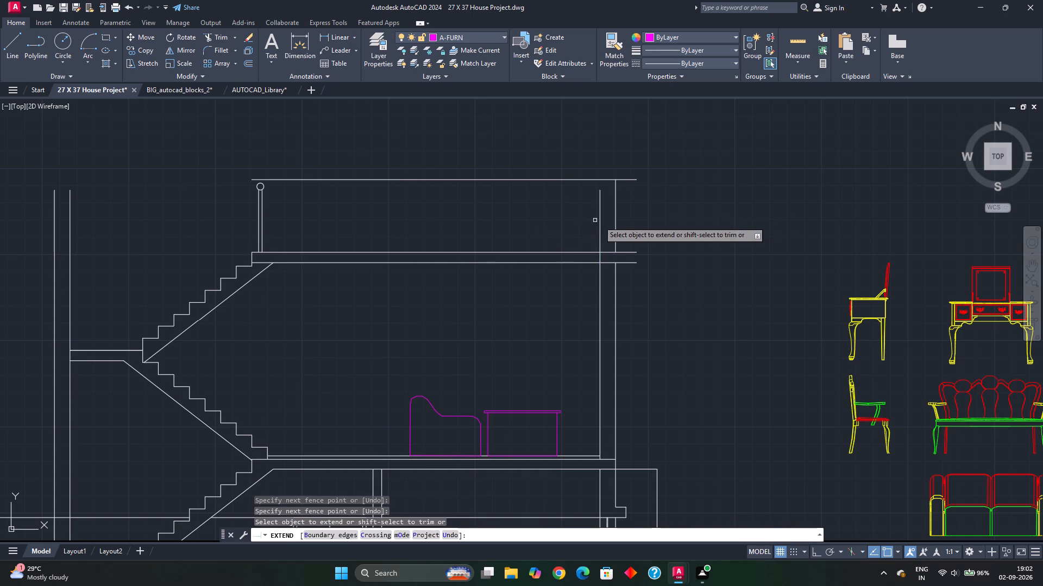
{"action": "left_click", "coordinate": [601, 219]}
{"action": "scroll", "coordinate": [603, 253], "scroll_direction": "up", "scroll_amount": 2}
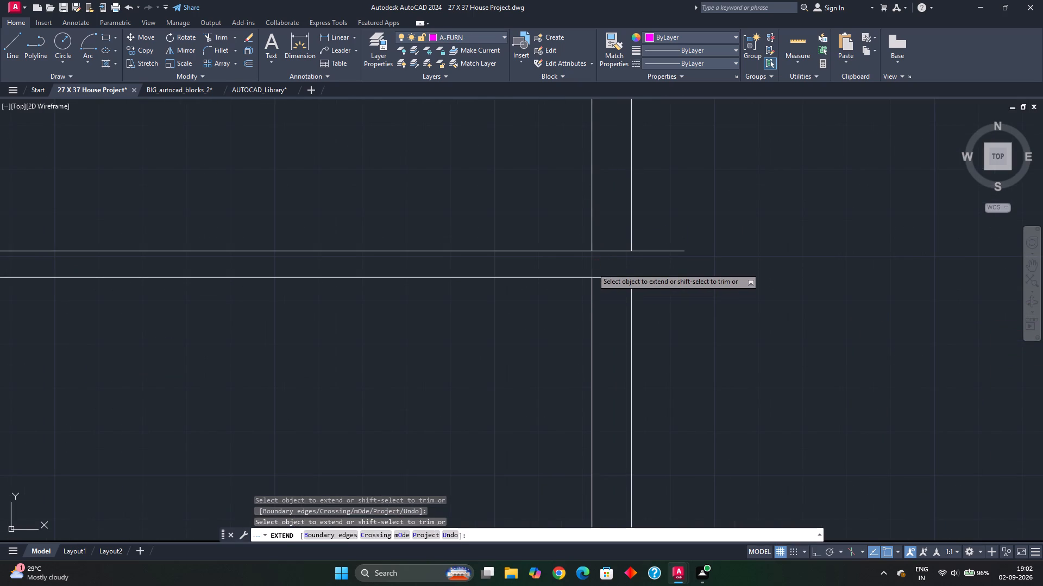
{"action": "left_click", "coordinate": [592, 267], "text": "shift"}
{"action": "scroll", "coordinate": [597, 254], "scroll_direction": "down", "scroll_amount": 2}
{"action": "middle_click_drag", "start_coordinate": [572, 233], "coordinate": [589, 272]}
{"action": "middle_click_drag", "start_coordinate": [510, 225], "coordinate": [561, 243]}
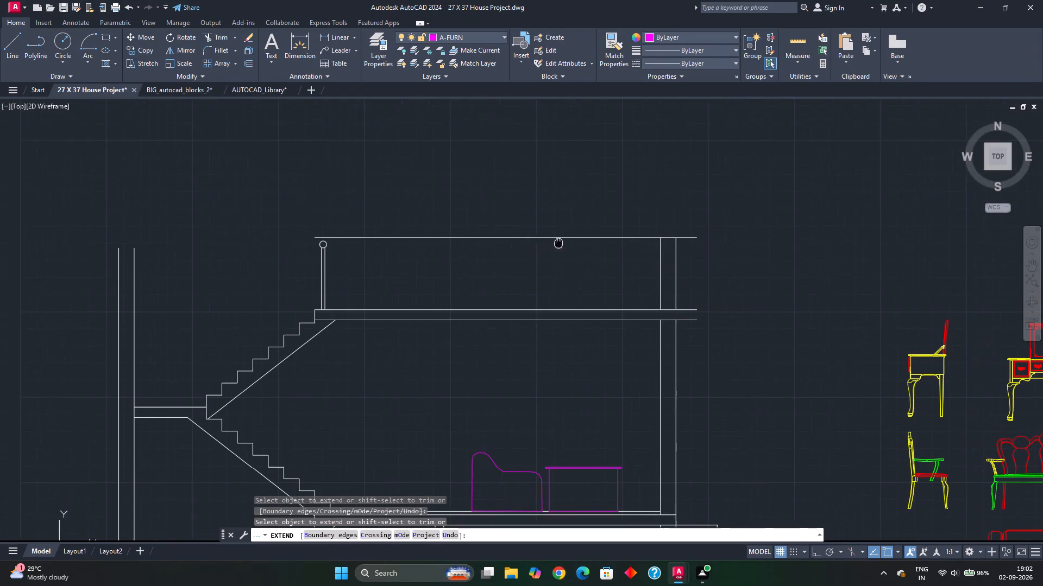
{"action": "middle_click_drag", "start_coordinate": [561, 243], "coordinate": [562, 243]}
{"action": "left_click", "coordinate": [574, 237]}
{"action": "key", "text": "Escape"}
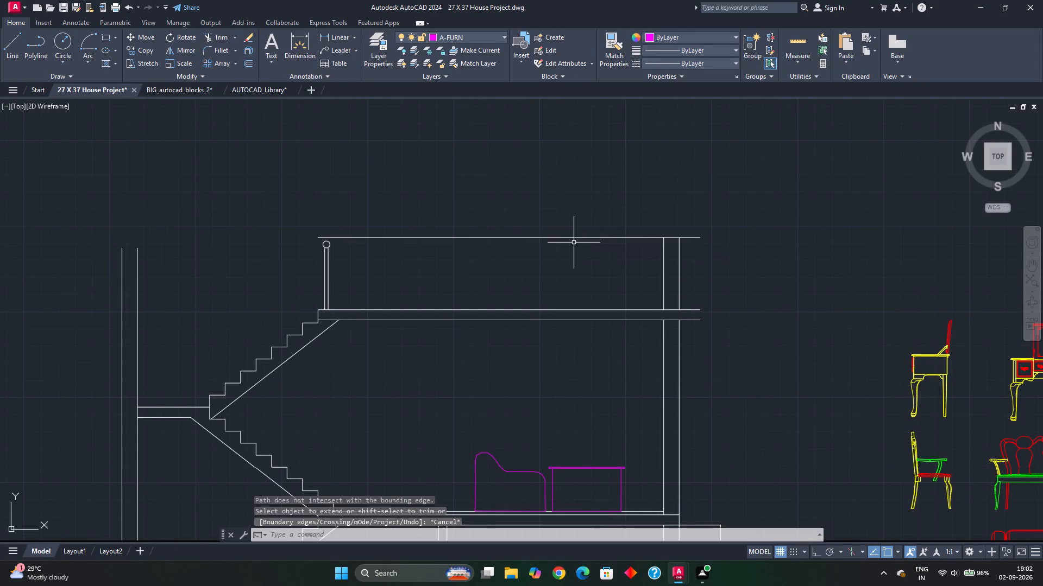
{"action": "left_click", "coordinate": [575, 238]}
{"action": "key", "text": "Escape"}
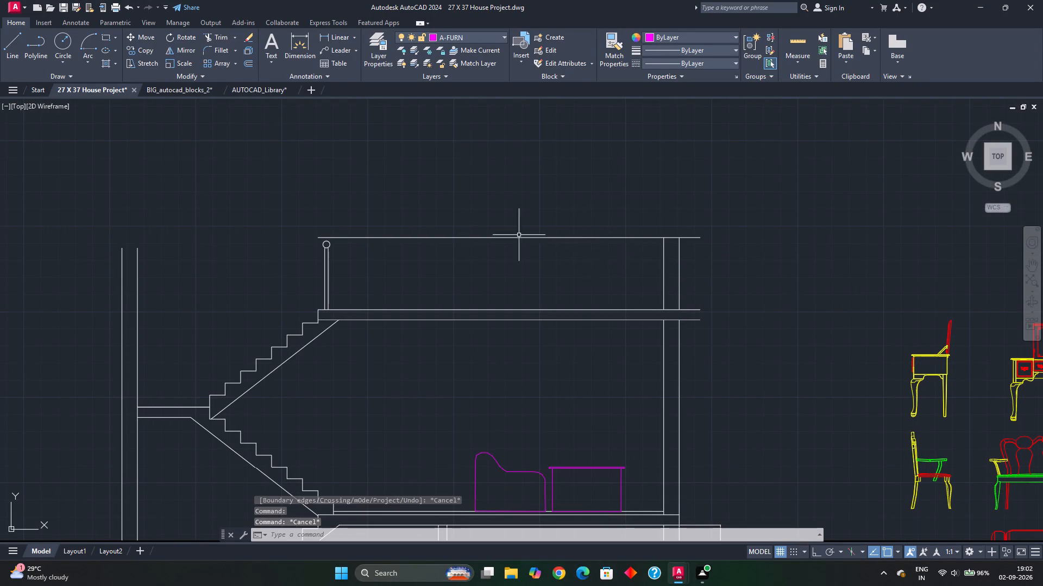
Copy the two parapet wall lines horizontally about 15'-1" along the roof slab to beside the stair-head railing post.
{"action": "middle_click_drag", "start_coordinate": [374, 289], "coordinate": [414, 279]}
{"action": "left_click_drag", "start_coordinate": [723, 266], "coordinate": [702, 271]}
{"action": "left_click", "coordinate": [670, 272]}
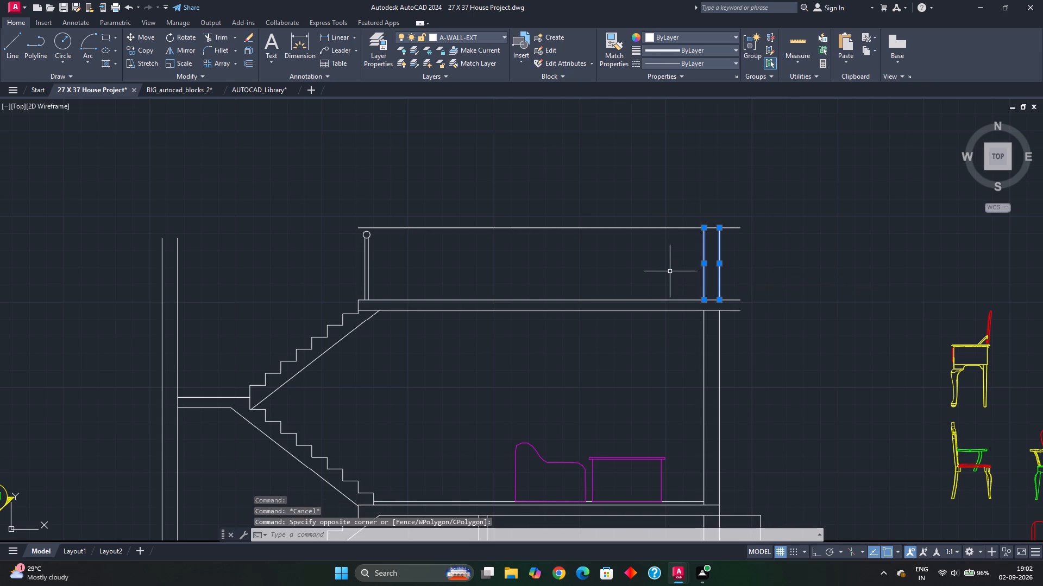
{"action": "type", "text": "CO"}
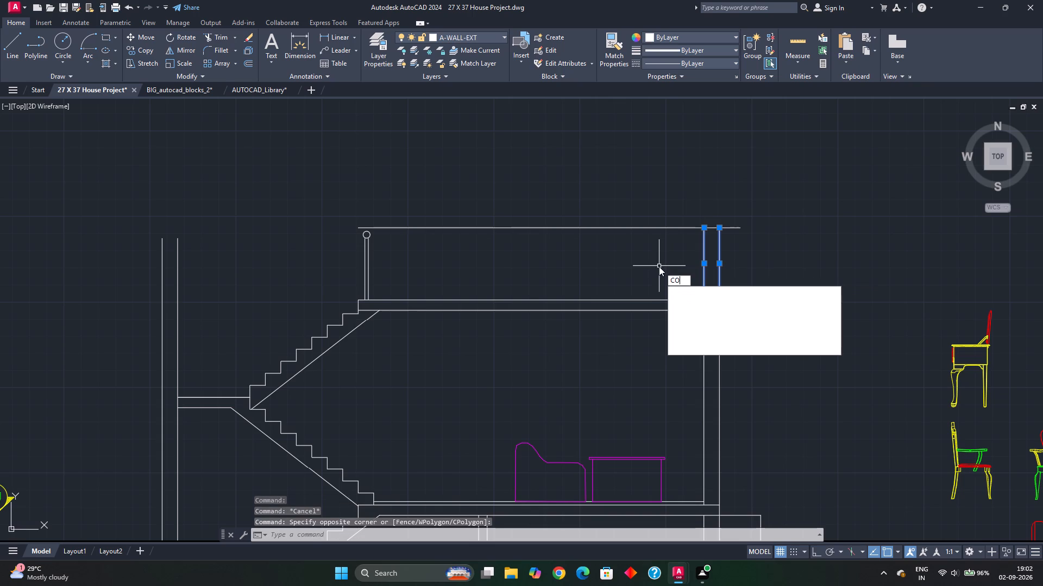
{"action": "key", "text": "Return"}
{"action": "left_click", "coordinate": [705, 303]}
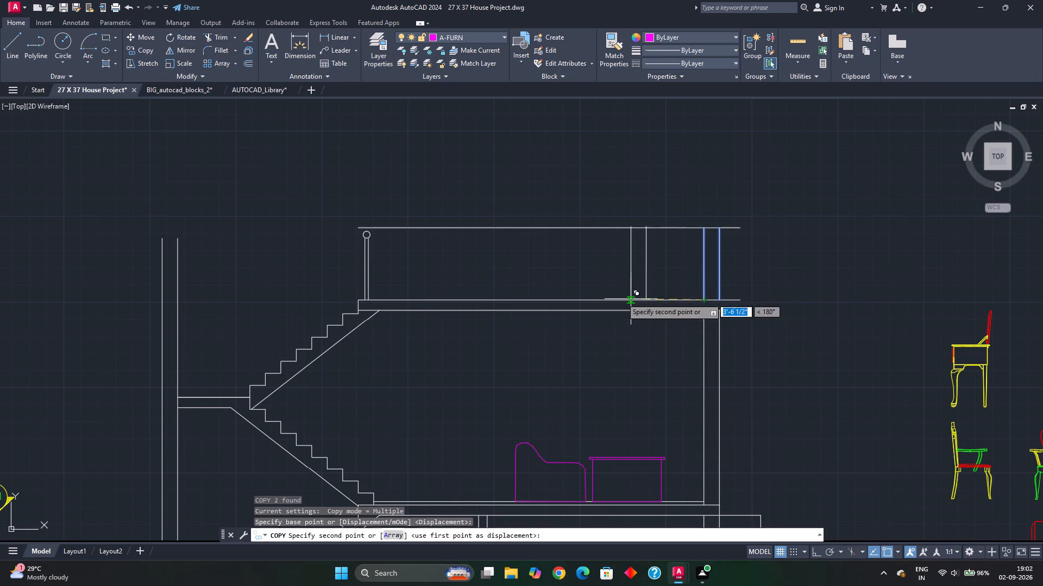
{"action": "scroll", "coordinate": [429, 302], "scroll_direction": "up", "scroll_amount": 1}
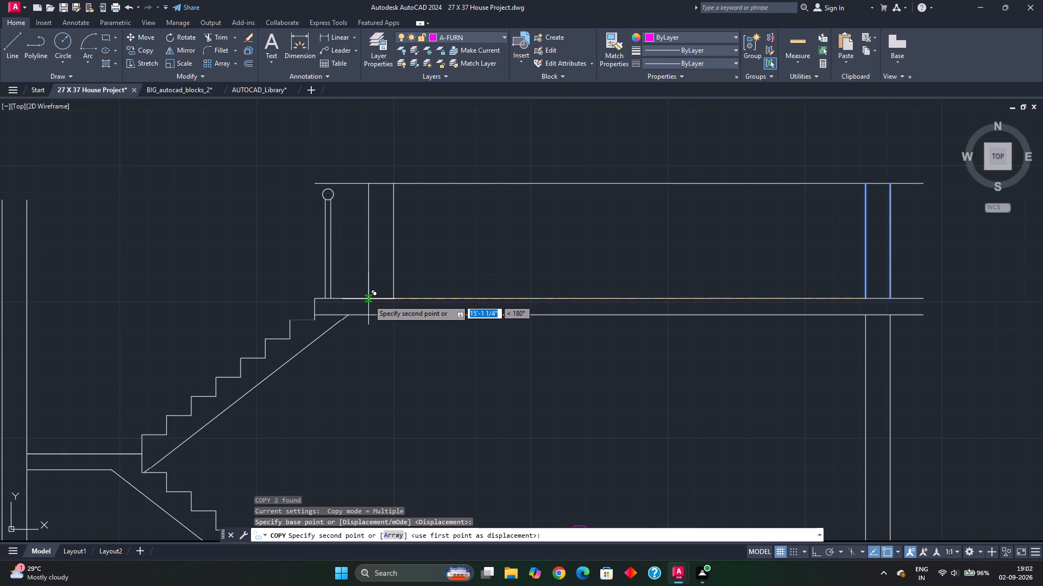
{"action": "left_click", "coordinate": [368, 300]}
{"action": "key", "text": "Escape"}
{"action": "key", "text": "Escape"}
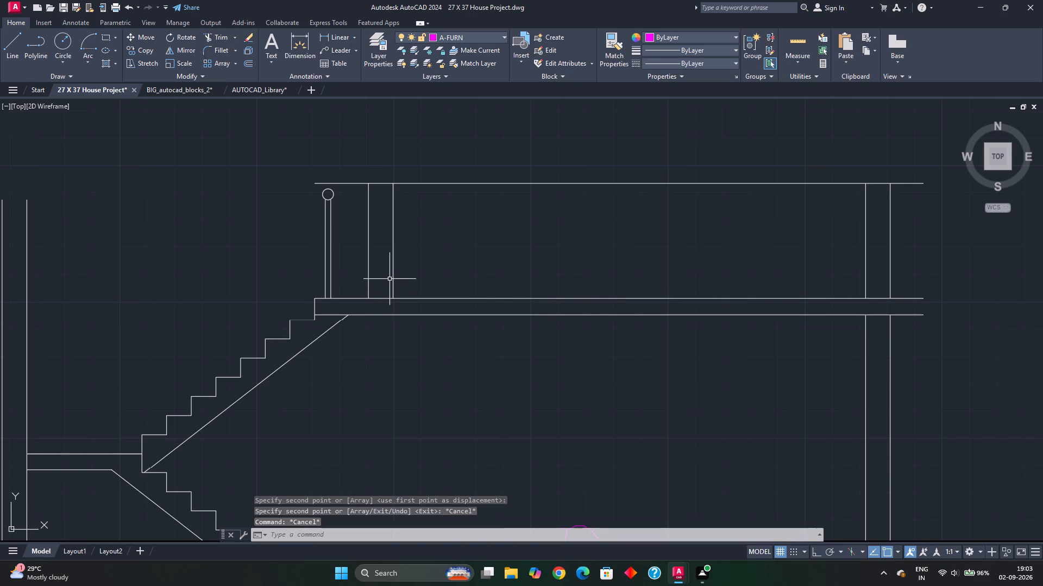
Trim the parapet height line where it runs past the copied parapet wall over the railing post.
{"action": "key", "text": "t"}
{"action": "type", "text": "R"}
{"action": "key", "text": "space"}
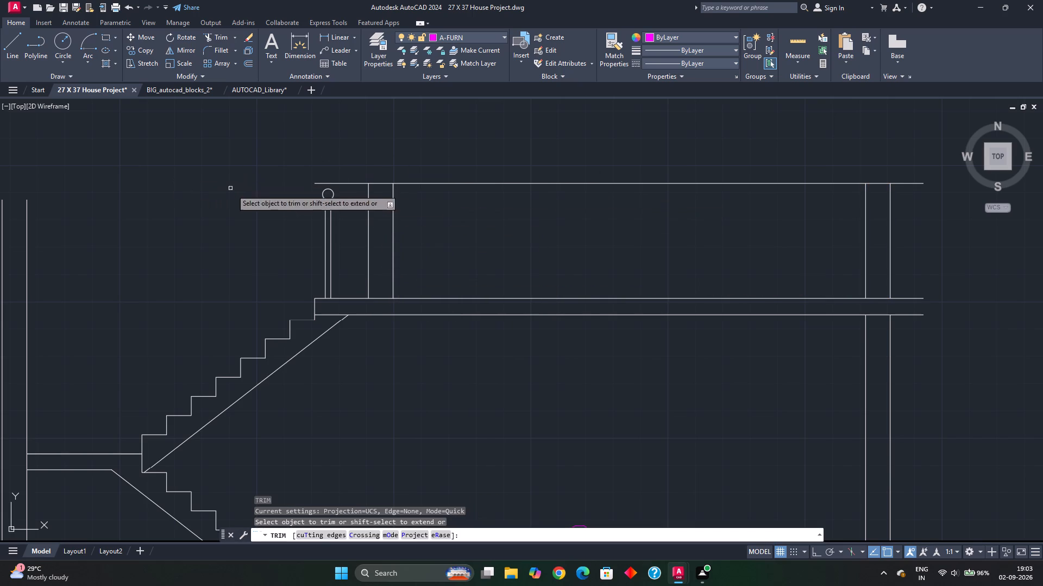
{"action": "left_click", "coordinate": [350, 183]}
{"action": "scroll", "coordinate": [423, 221], "scroll_direction": "down", "scroll_amount": 2}
{"action": "middle_click_drag", "start_coordinate": [442, 239], "coordinate": [453, 216]}
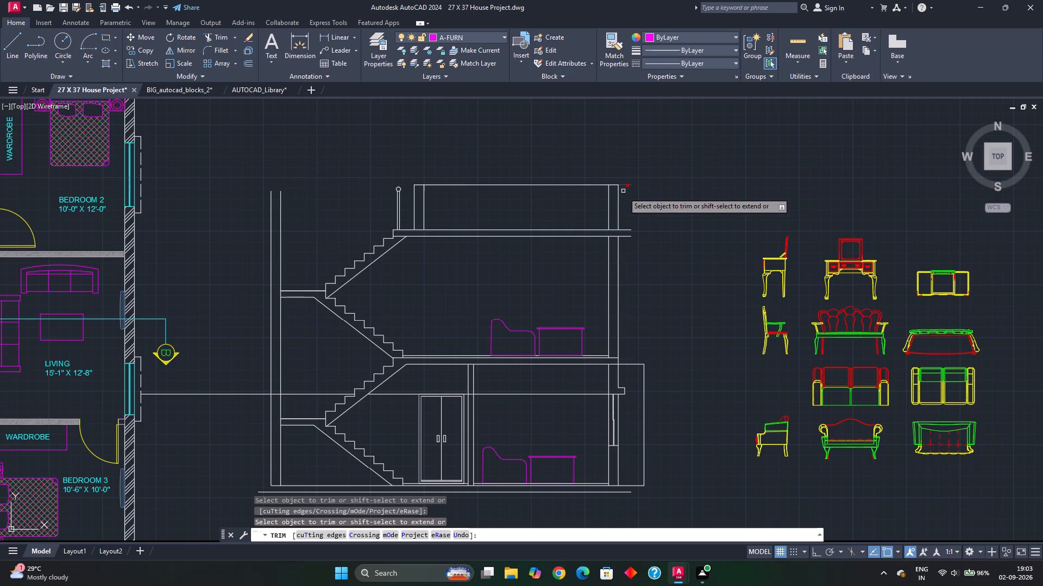
{"action": "key", "text": "Escape"}
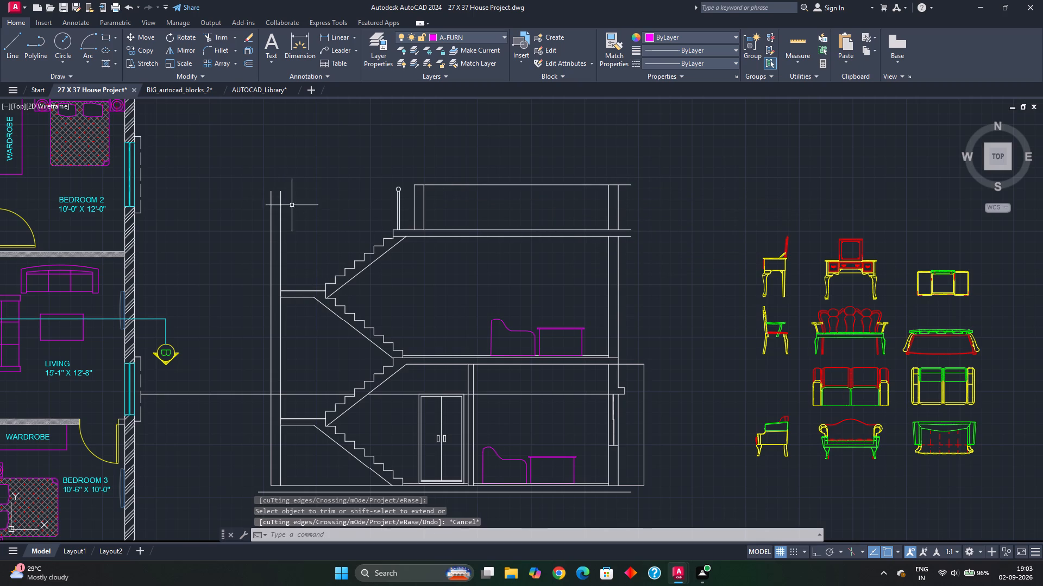
Offset the top line of the roof slab upward by 10' to form the stair headroom's roof line.
{"action": "scroll", "coordinate": [300, 200], "scroll_direction": "down", "scroll_amount": 1}
{"action": "middle_click_drag", "start_coordinate": [319, 199], "coordinate": [322, 239]}
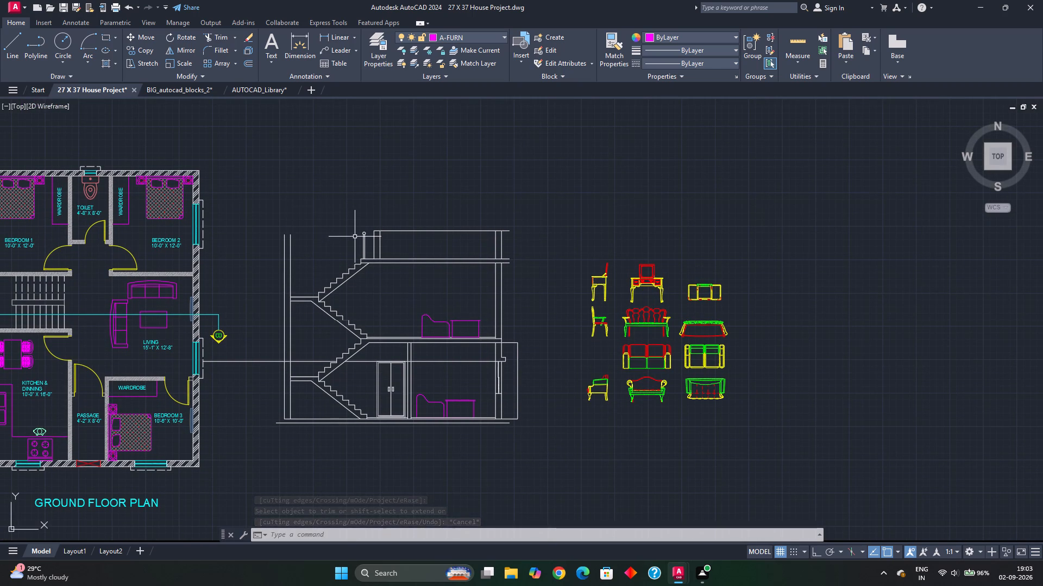
{"action": "left_click", "coordinate": [403, 231]}
{"action": "key", "text": "Escape"}
{"action": "left_click", "coordinate": [417, 259]}
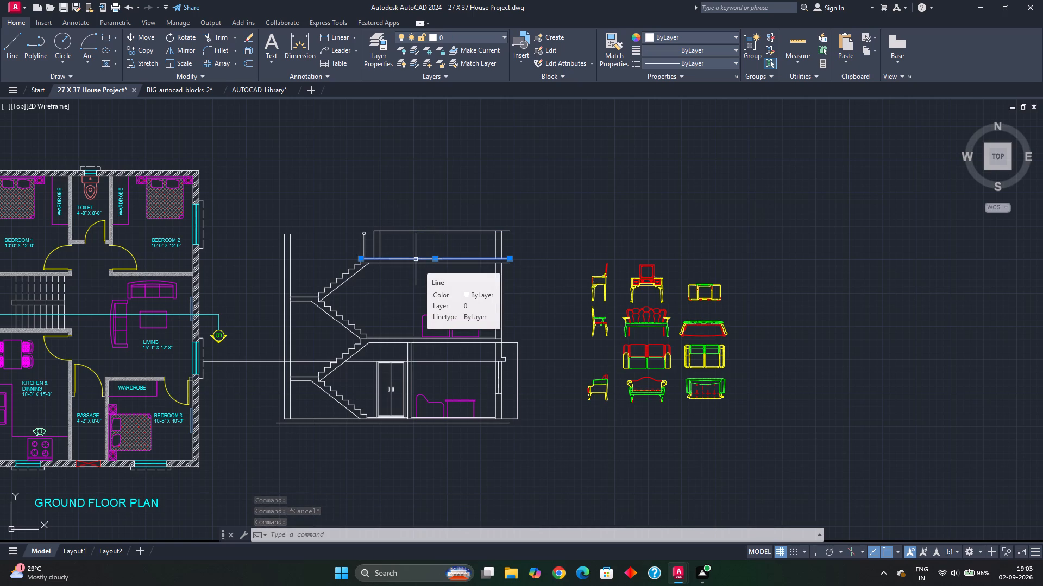
{"action": "key", "text": "o"}
{"action": "key", "text": "Return"}
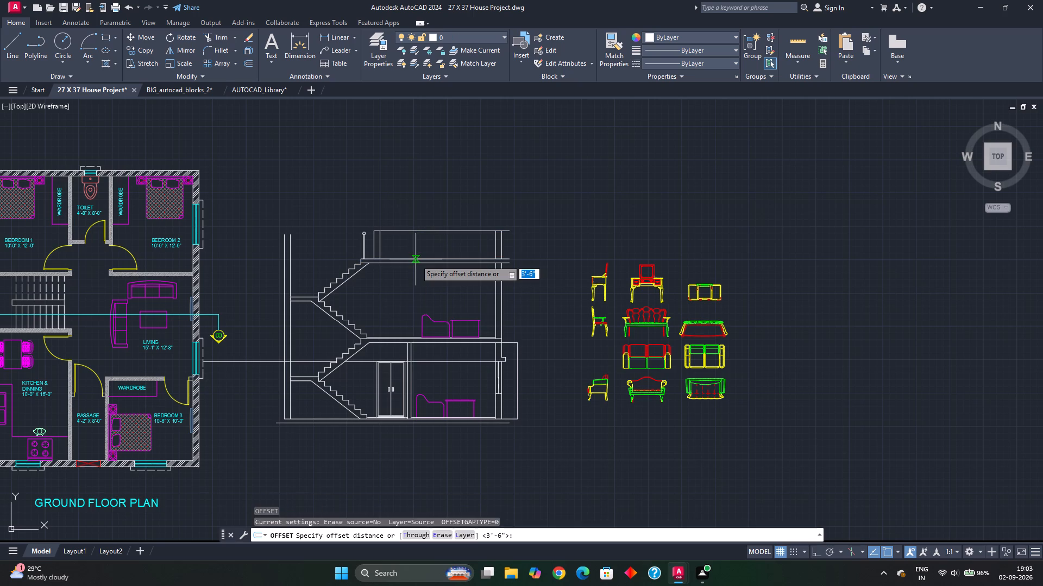
{"action": "type", "text": "10"}
{"action": "key", "text": "apostrophe"}
{"action": "key", "text": "Return"}
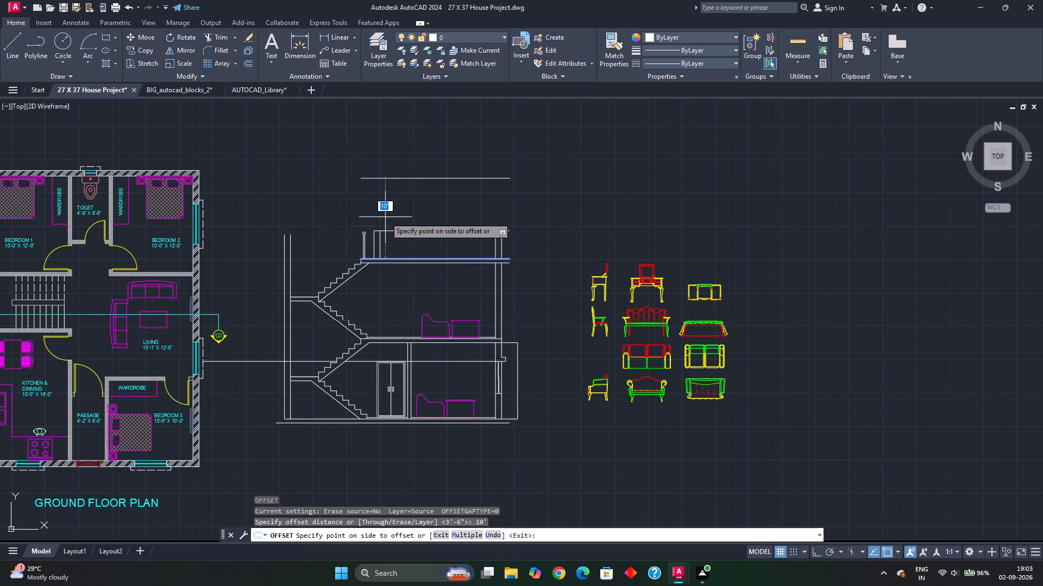
{"action": "left_click", "coordinate": [386, 213]}
{"action": "key", "text": "Escape"}
Fillet the staircase wall's outer line to the new upper roof line, using zero radius and the Multiple option.
{"action": "key", "text": "f"}
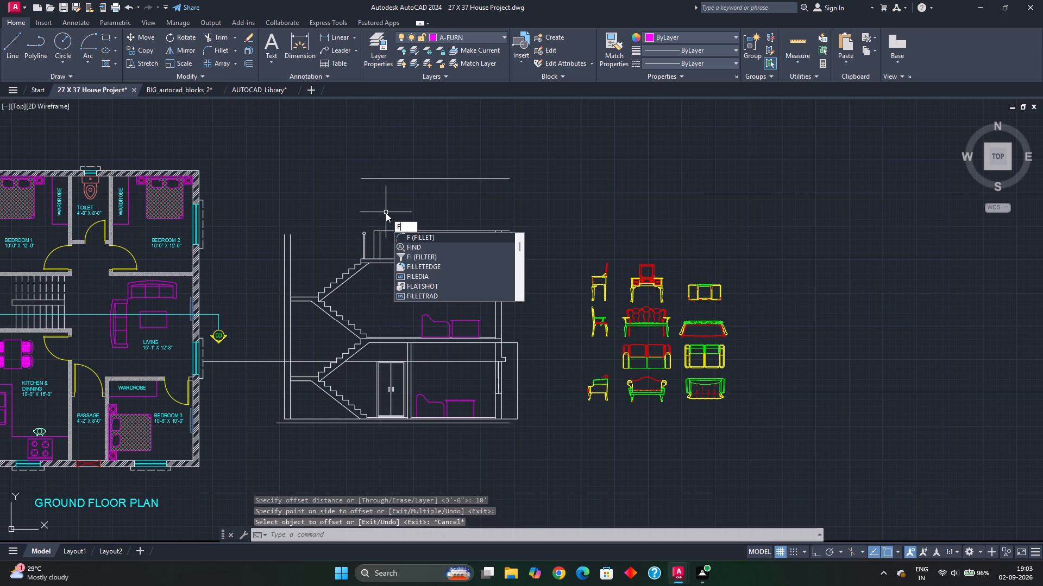
{"action": "key", "text": "Return"}
{"action": "key", "text": "r"}
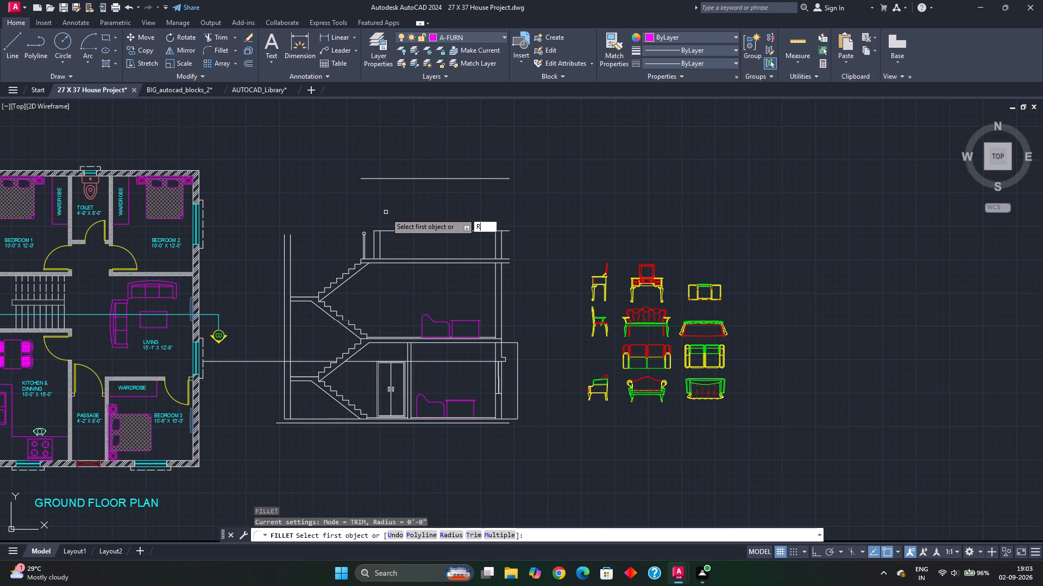
{"action": "key", "text": "Return"}
{"action": "key", "text": "space"}
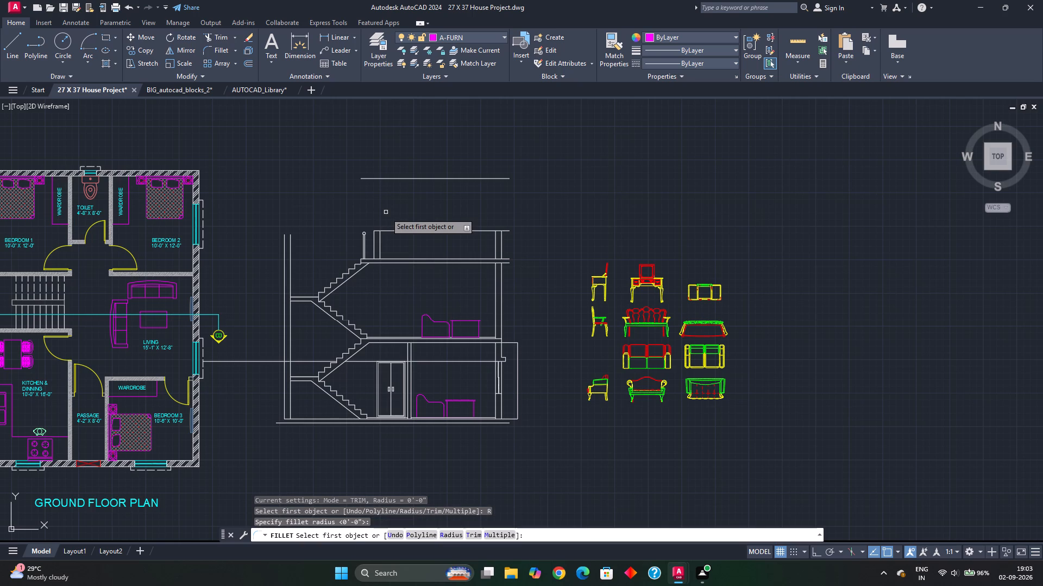
{"action": "key", "text": "m"}
{"action": "key", "text": "Return"}
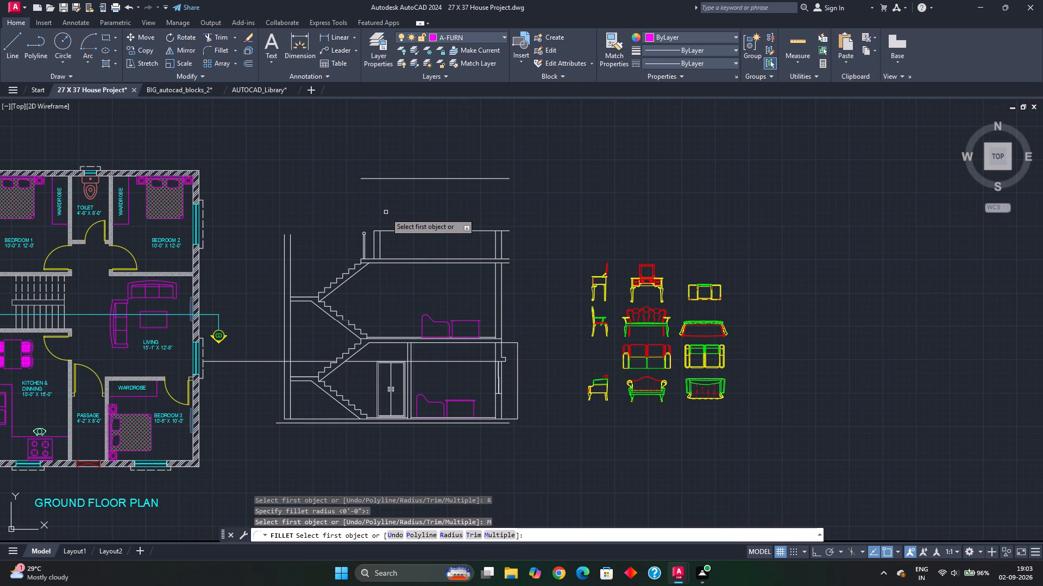
{"action": "left_click", "coordinate": [289, 247]}
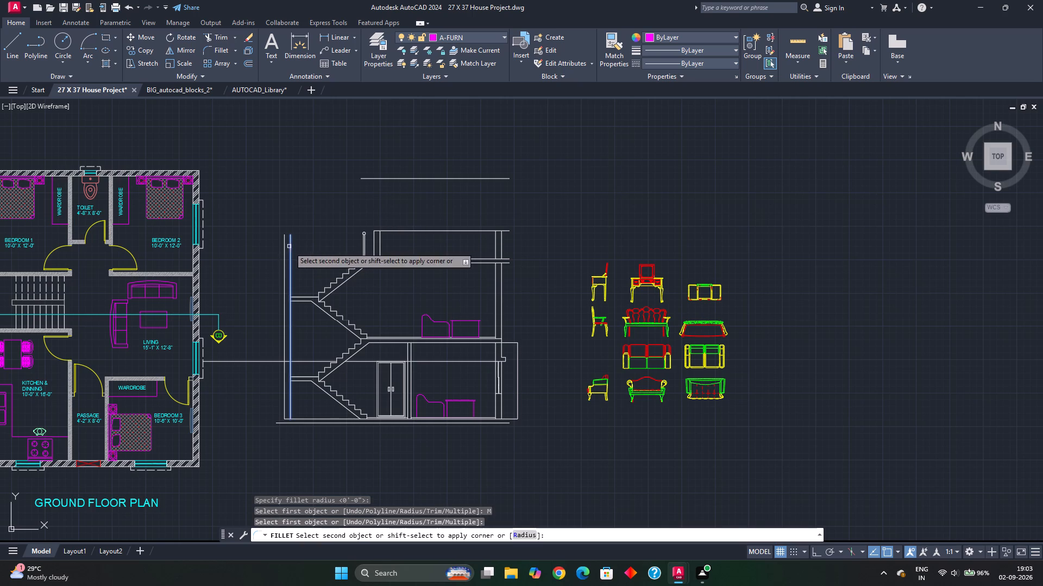
{"action": "left_click", "coordinate": [379, 180]}
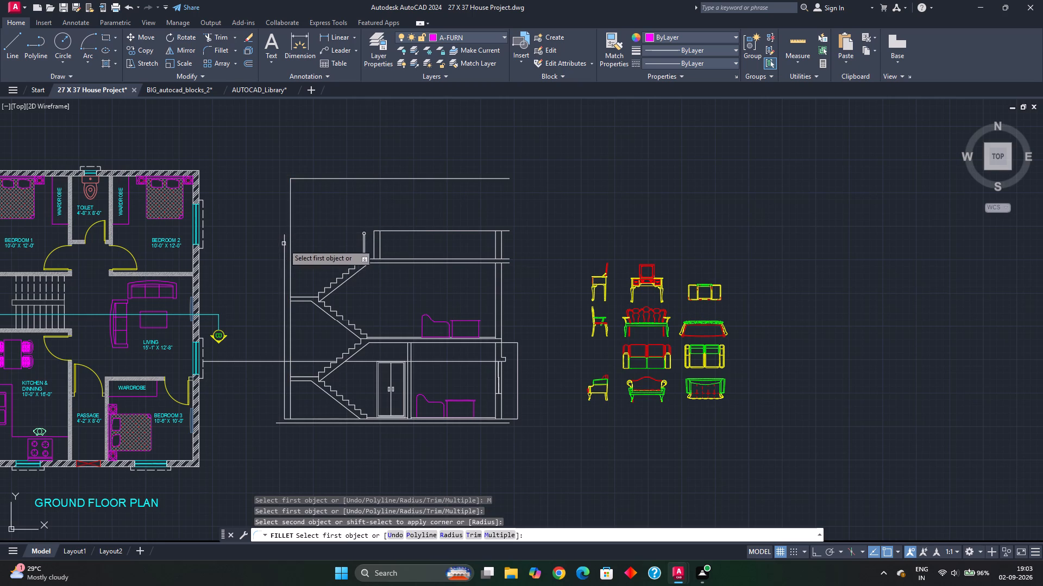
{"action": "key", "text": "ctrl+z"}
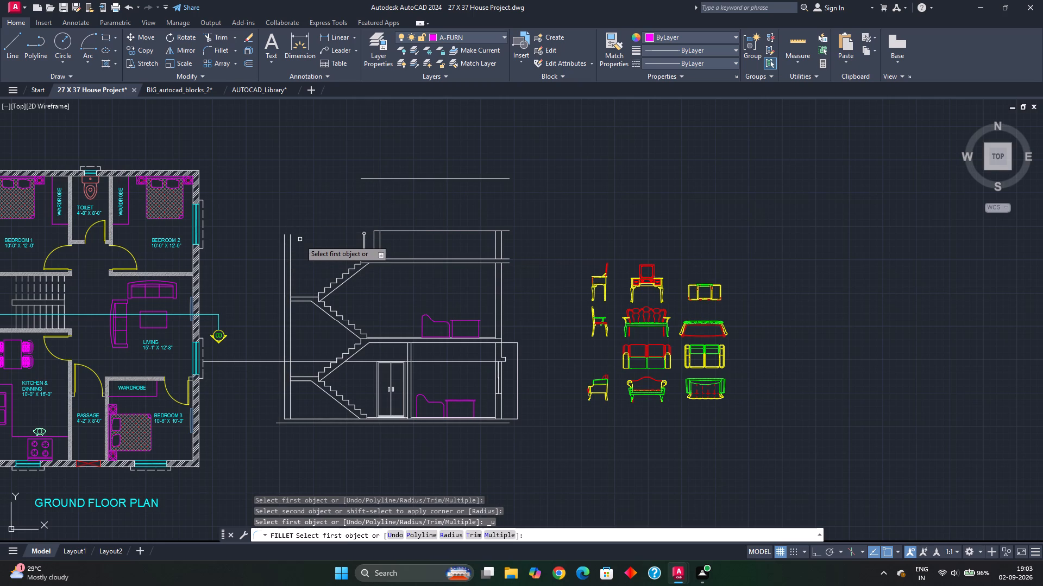
{"action": "left_click", "coordinate": [284, 248]}
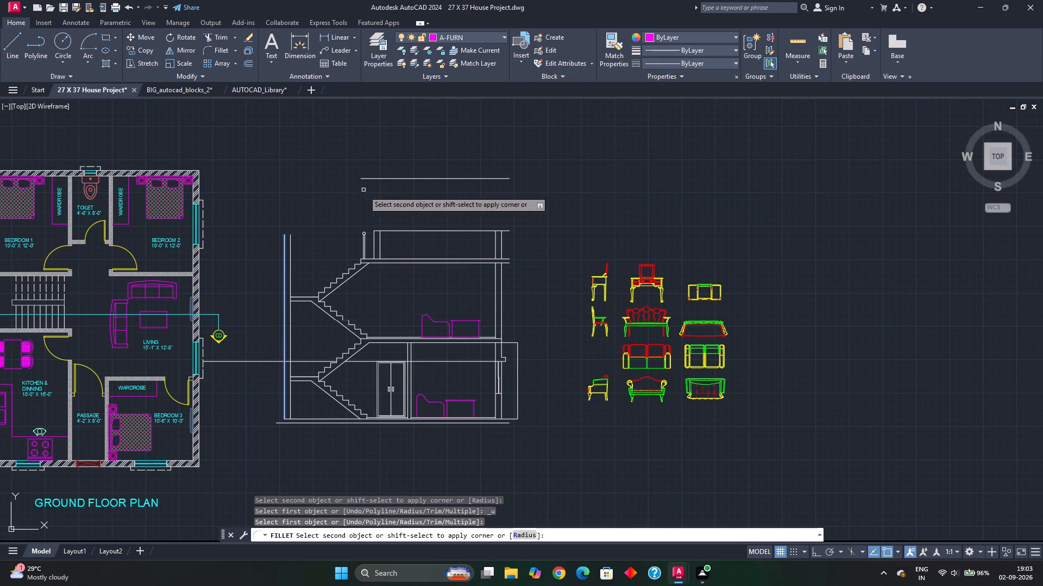
{"action": "left_click", "coordinate": [378, 180]}
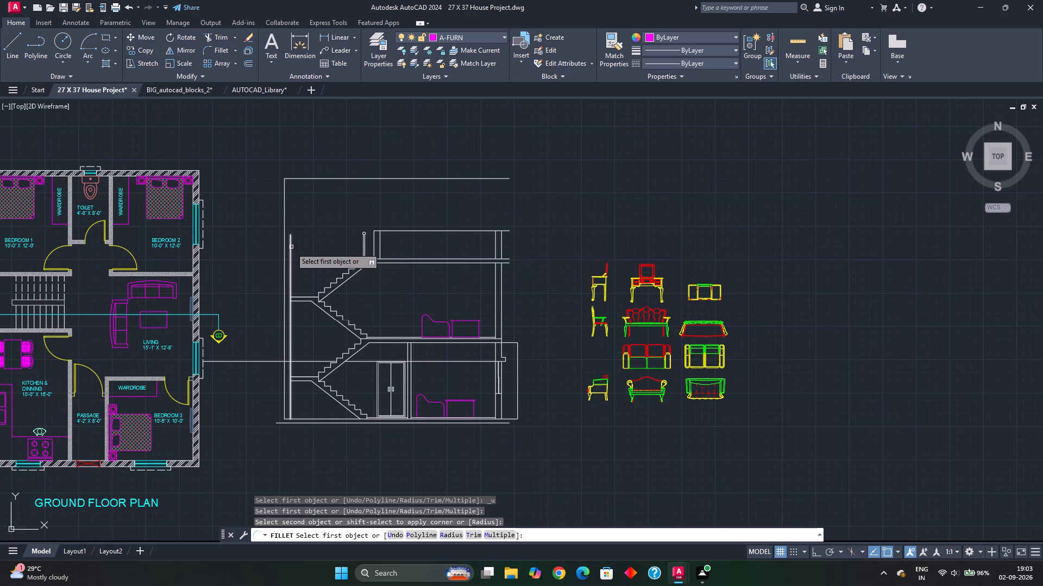
{"action": "left_click", "coordinate": [290, 249]}
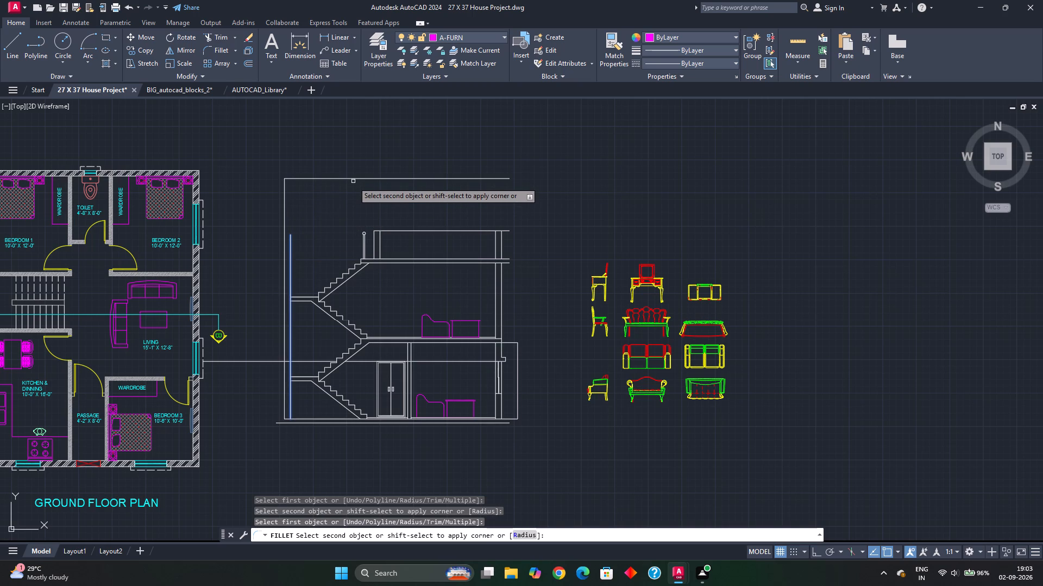
{"action": "key", "text": "Escape"}
{"action": "key", "text": "Escape"}
Offset the upper roof line downward by 6" to form the underside of the stair headroom slab.
{"action": "middle_click_drag", "start_coordinate": [318, 213], "coordinate": [307, 223]}
{"action": "left_click", "coordinate": [369, 189]}
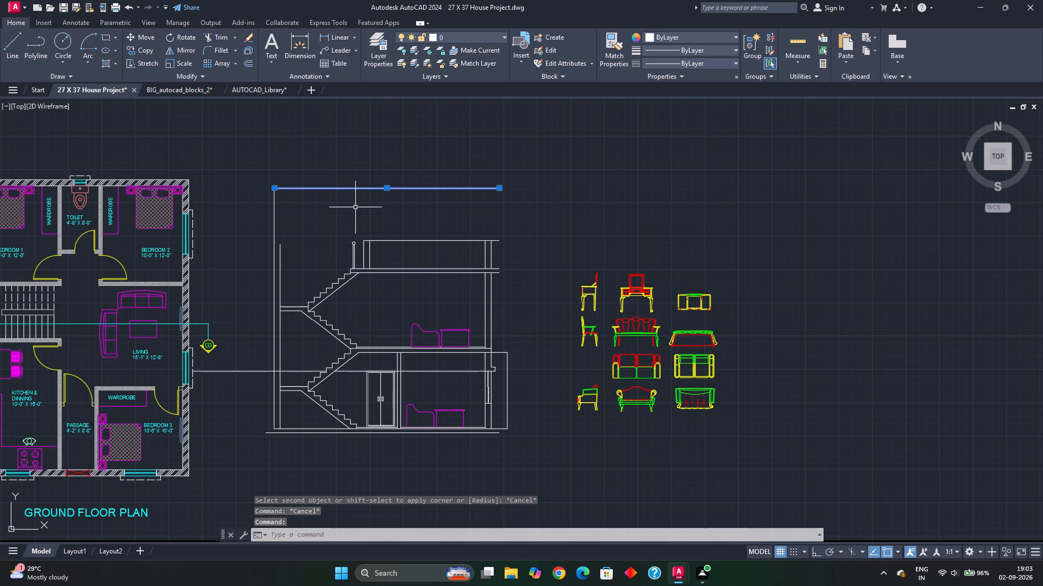
{"action": "key", "text": "o"}
{"action": "key", "text": "Return"}
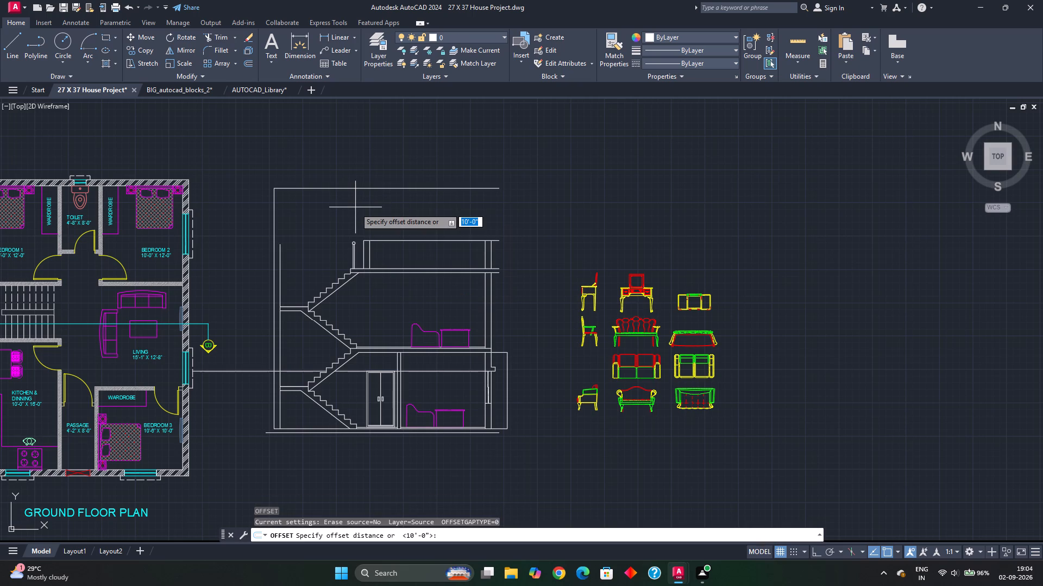
{"action": "key", "text": "6"}
{"action": "key", "text": "shift+quotedbl"}
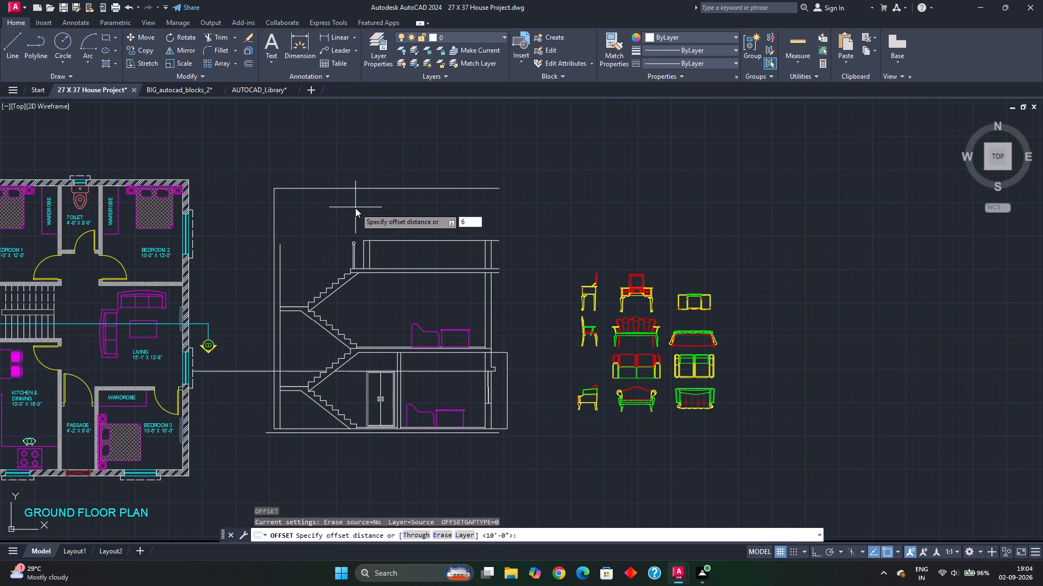
{"action": "key", "text": "Return"}
{"action": "left_click", "coordinate": [336, 220]}
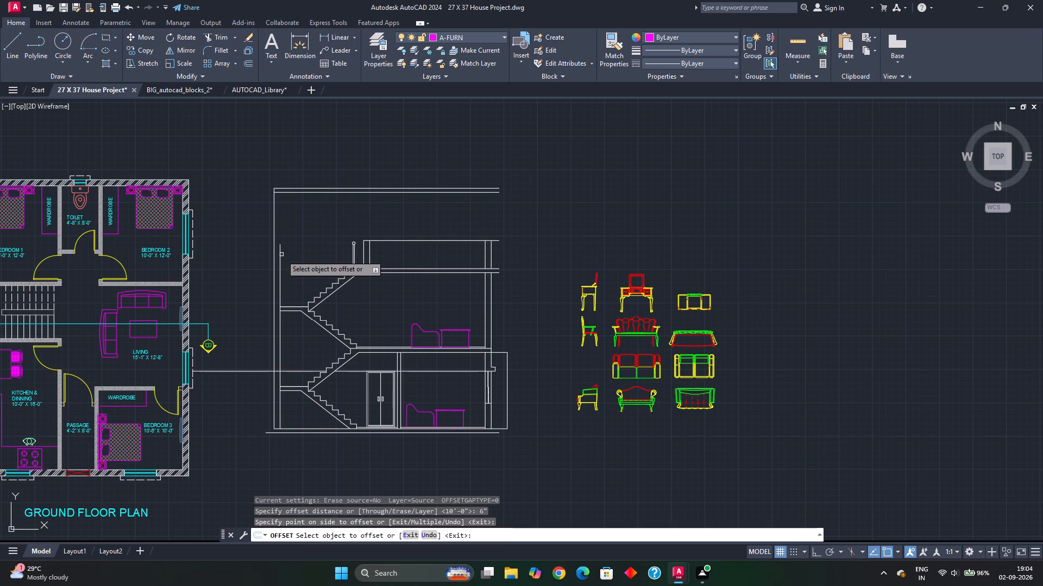
{"action": "key", "text": "Escape"}
Extend the staircase wall's inner line up to the underside of the stair headroom slab.
{"action": "type", "text": "EX"}
{"action": "key", "text": "space"}
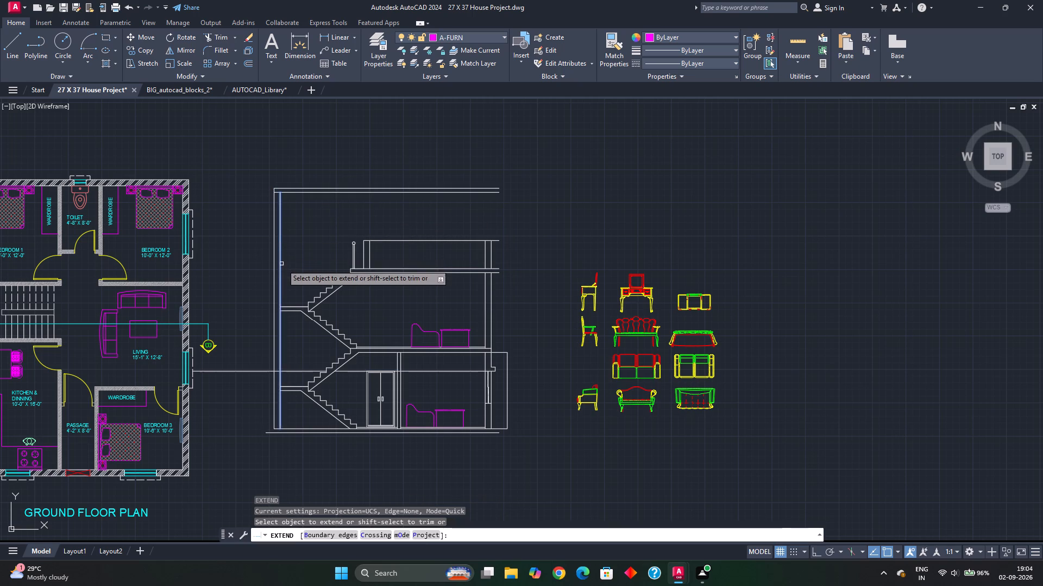
{"action": "left_click", "coordinate": [280, 258]}
{"action": "scroll", "coordinate": [286, 223], "scroll_direction": "up", "scroll_amount": 2}
{"action": "middle_click_drag", "start_coordinate": [286, 223], "coordinate": [285, 321]}
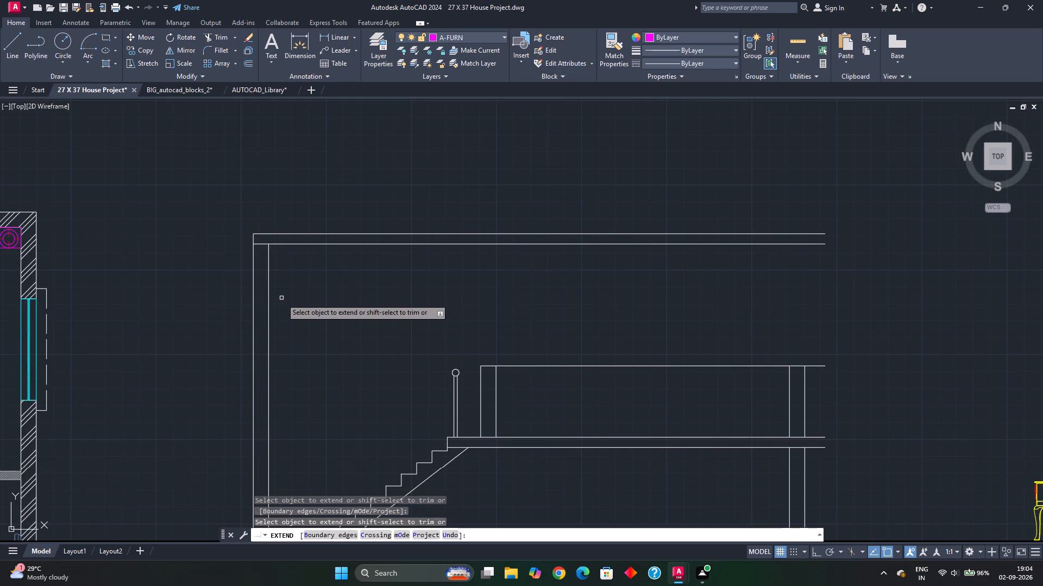
{"action": "key", "text": "t"}
{"action": "key", "text": "r"}
{"action": "key", "text": "Escape"}
{"action": "key", "text": "Escape"}
Trim the slab underside line between the two staircase wall lines to open the wall-to-slab corner.
{"action": "type", "text": "TR"}
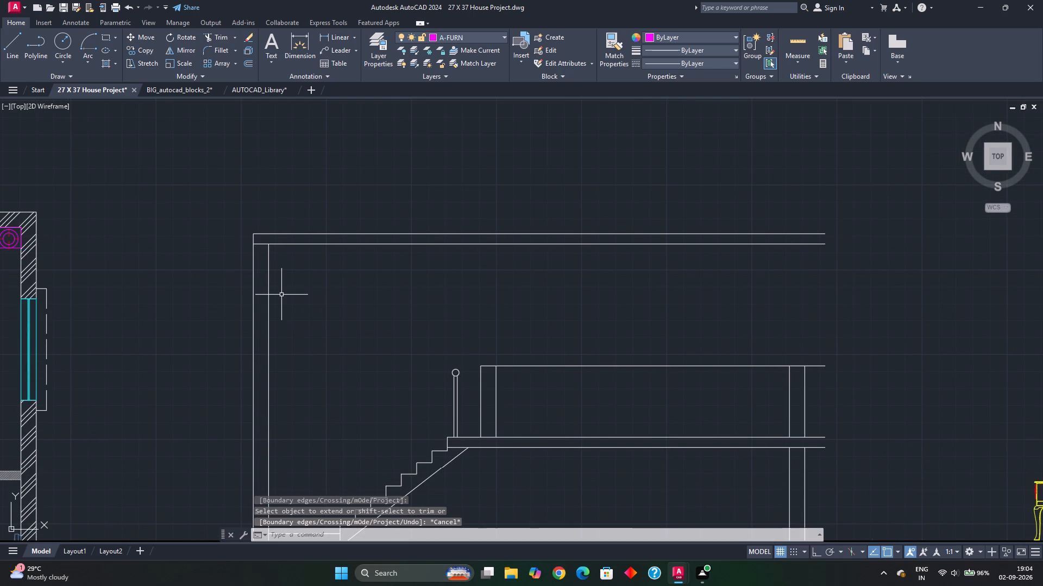
{"action": "key", "text": "space"}
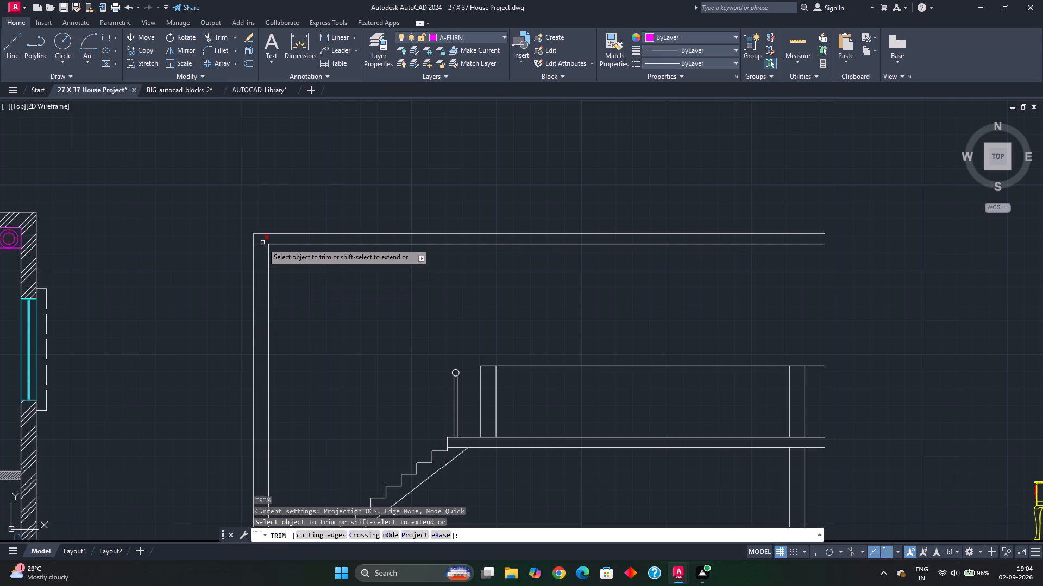
{"action": "left_click", "coordinate": [262, 243]}
{"action": "scroll", "coordinate": [378, 309], "scroll_direction": "down", "scroll_amount": 1}
{"action": "middle_click_drag", "start_coordinate": [379, 309], "coordinate": [359, 289]}
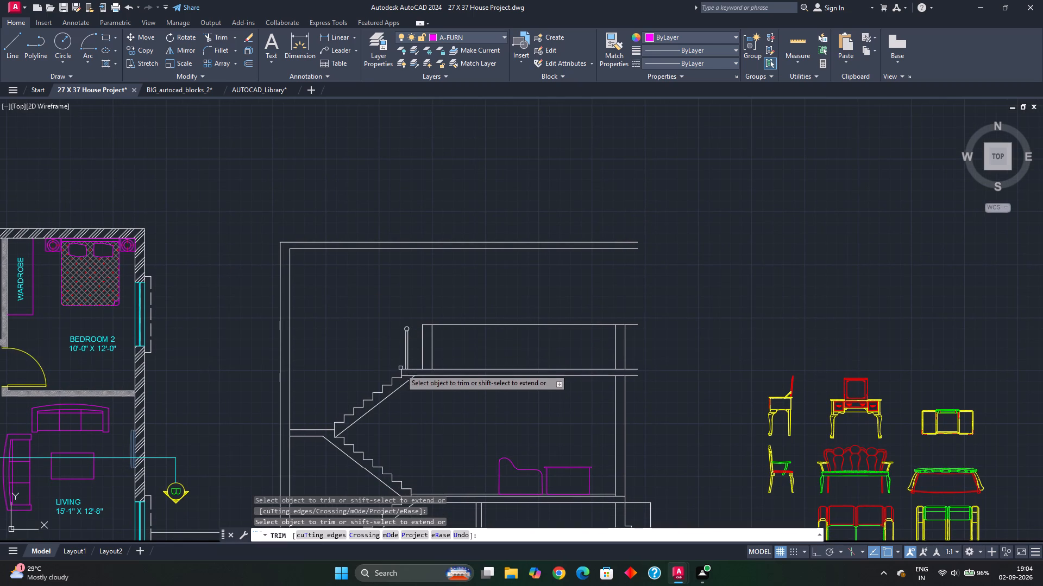
Trim the parapet's top line between the two stair-head wall lines.
{"action": "left_click", "coordinate": [430, 327]}
{"action": "key", "text": "Escape"}
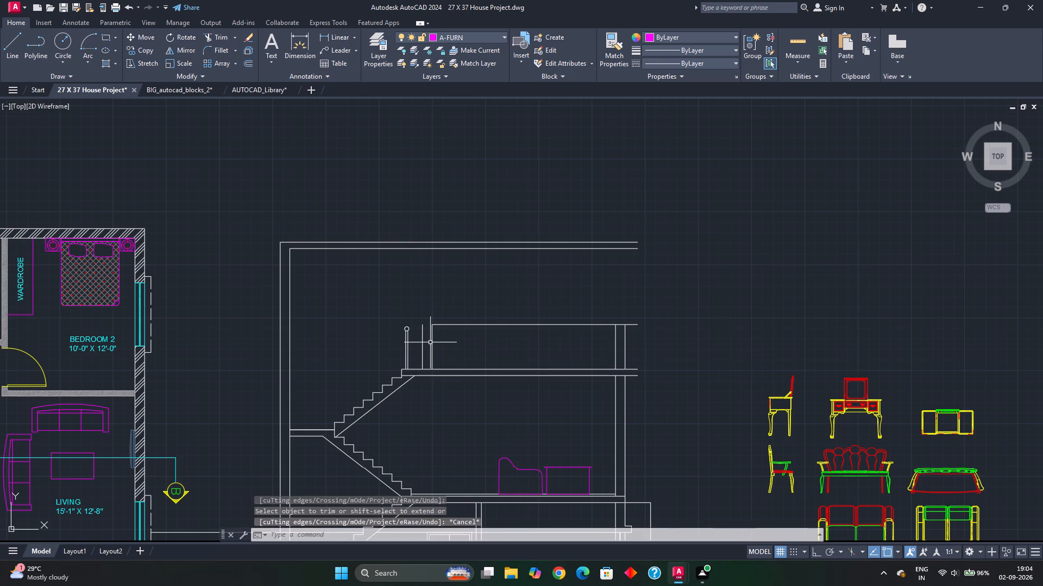
Extend both lines of the stair-head wall up to the underside of the headroom slab.
{"action": "key", "text": "e"}
{"action": "key", "text": "x"}
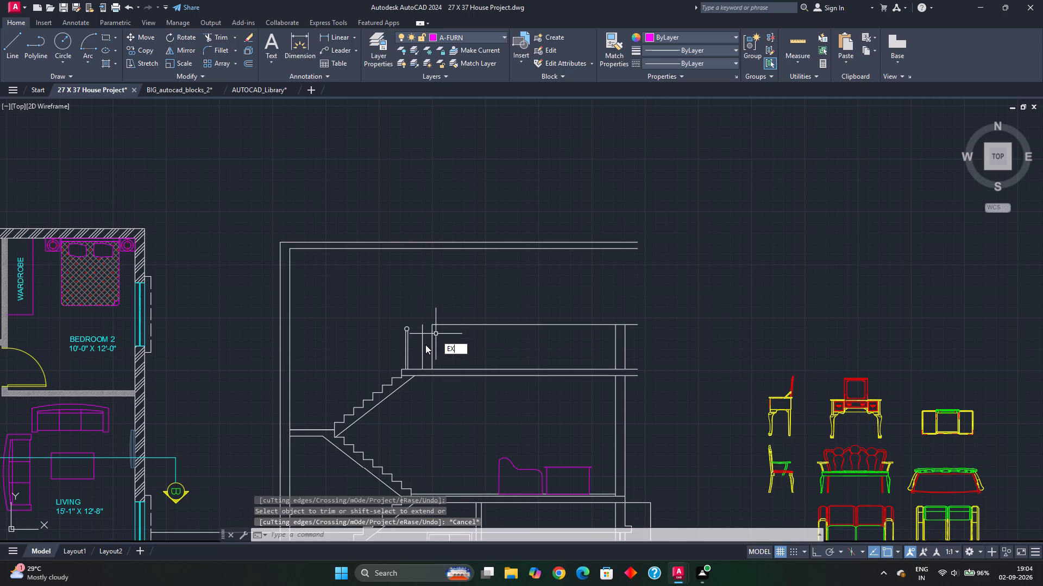
{"action": "key", "text": "space"}
{"action": "left_click", "coordinate": [422, 334]}
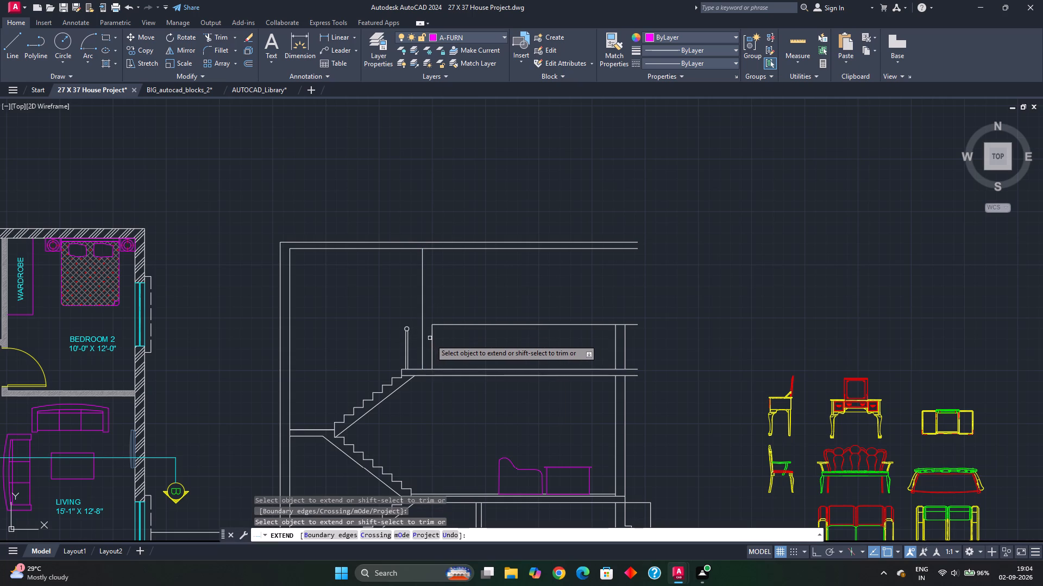
{"action": "left_click", "coordinate": [432, 336]}
{"action": "middle_click_drag", "start_coordinate": [449, 339], "coordinate": [454, 317]}
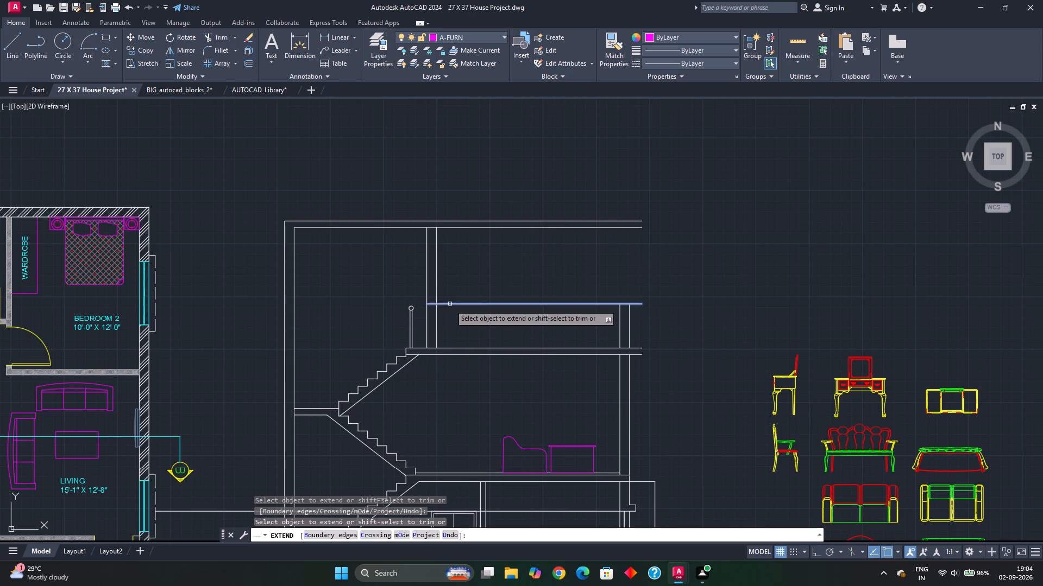
{"action": "key", "text": "Escape"}
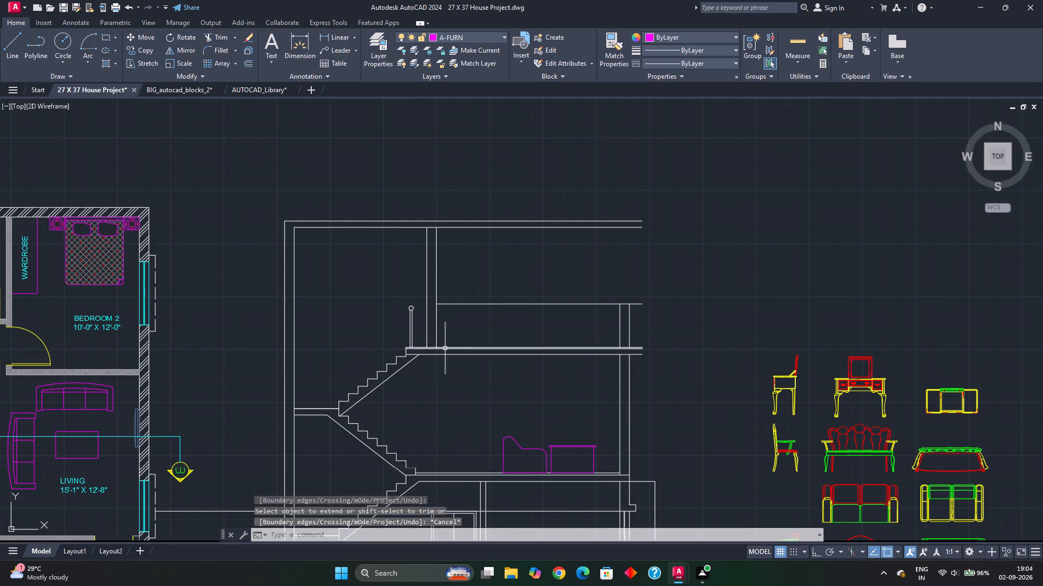
Offset the terrace floor line upward by 7' to mark the stair-head door height.
{"action": "left_click", "coordinate": [456, 348]}
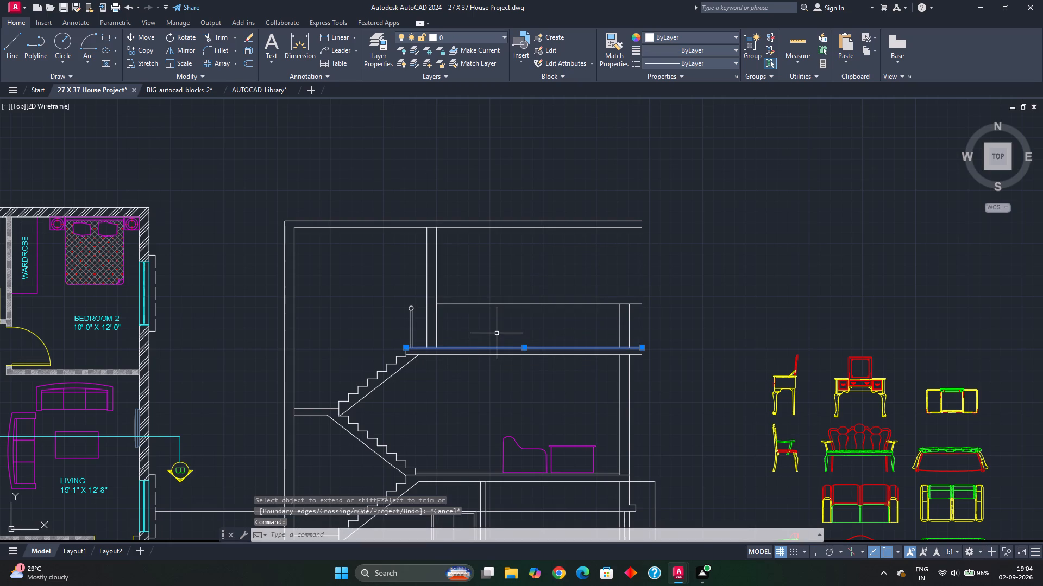
{"action": "key", "text": "o"}
{"action": "key", "text": "Return"}
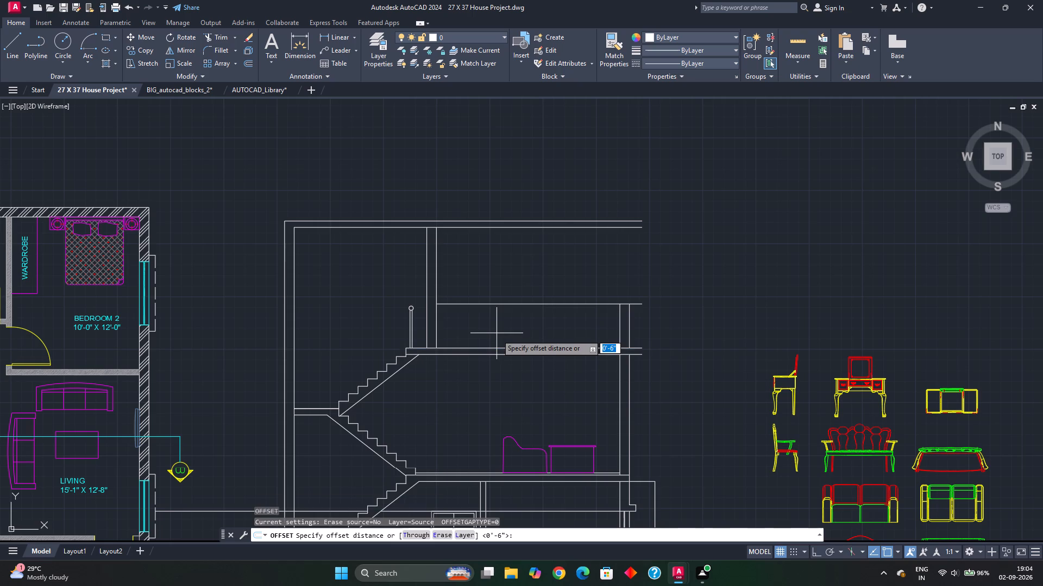
{"action": "key", "text": "7"}
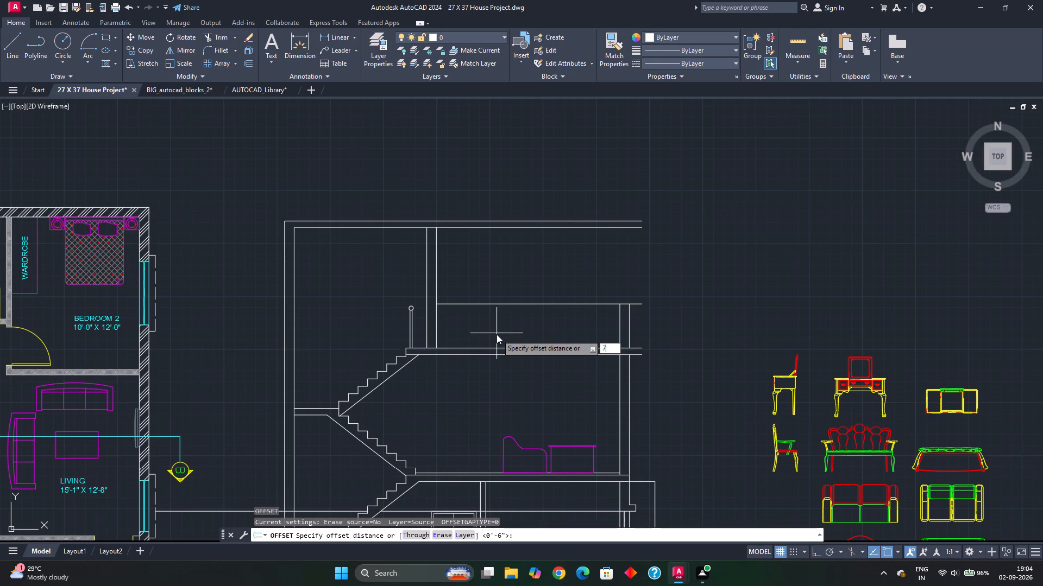
{"action": "key", "text": "apostrophe"}
{"action": "key", "text": "Return"}
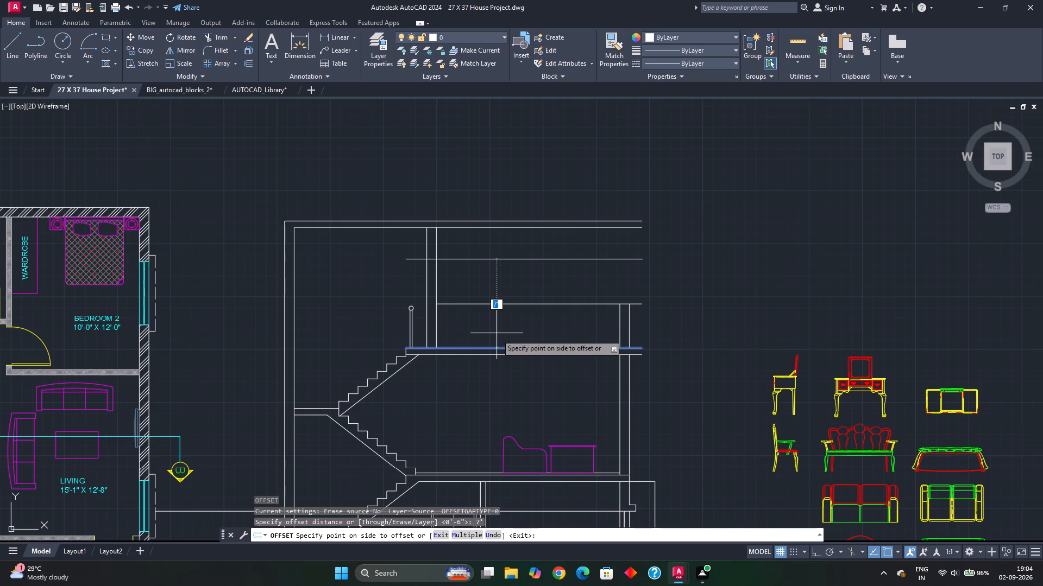
{"action": "left_click", "coordinate": [497, 334]}
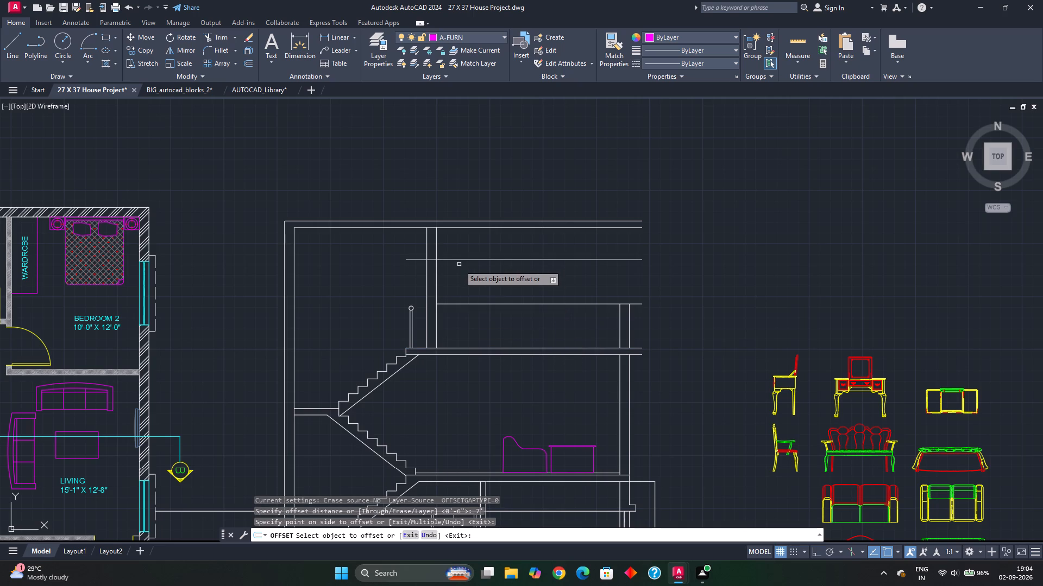
Trim the 7' offset line on both sides, keeping only the piece between the two stair-head wall lines.
{"action": "key", "text": "t"}
{"action": "type", "text": "R"}
{"action": "key", "text": "space"}
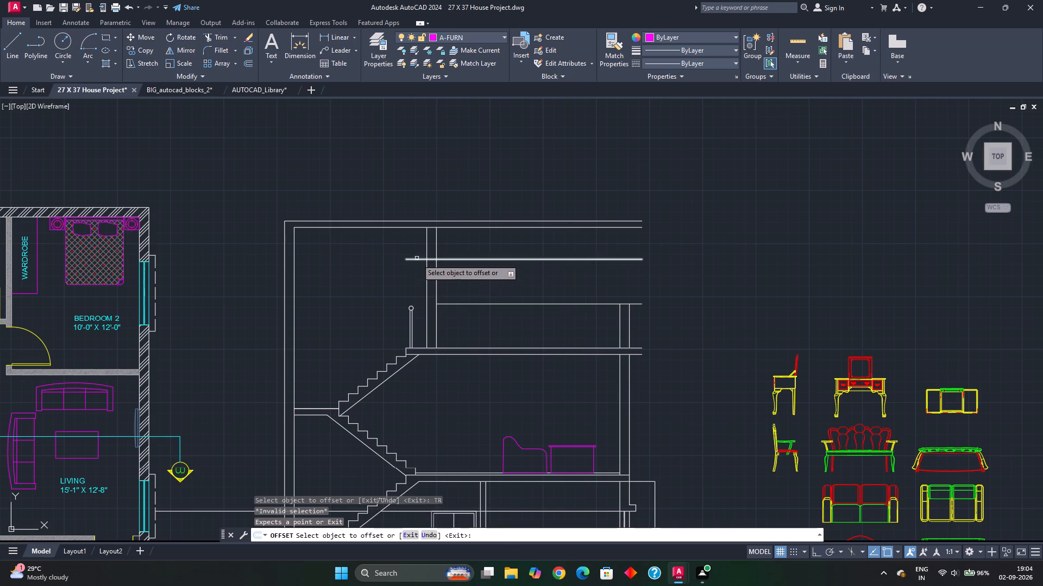
{"action": "left_click", "coordinate": [417, 259]}
{"action": "key", "text": "Escape"}
{"action": "type", "text": "TR"}
{"action": "key", "text": "space"}
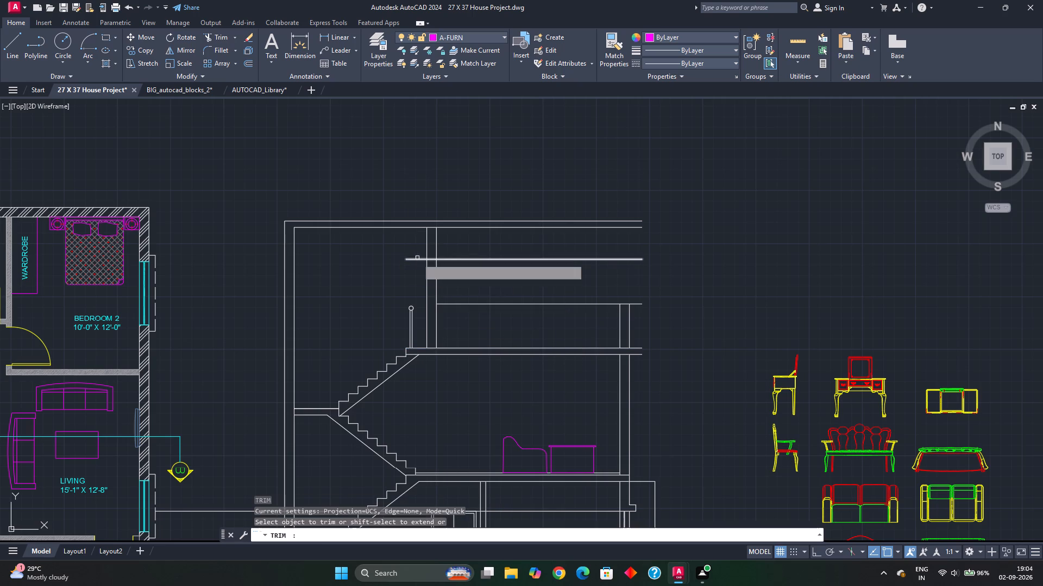
{"action": "left_click", "coordinate": [418, 250]}
{"action": "left_click", "coordinate": [418, 277]}
{"action": "left_click_drag", "start_coordinate": [453, 254], "coordinate": [454, 274]}
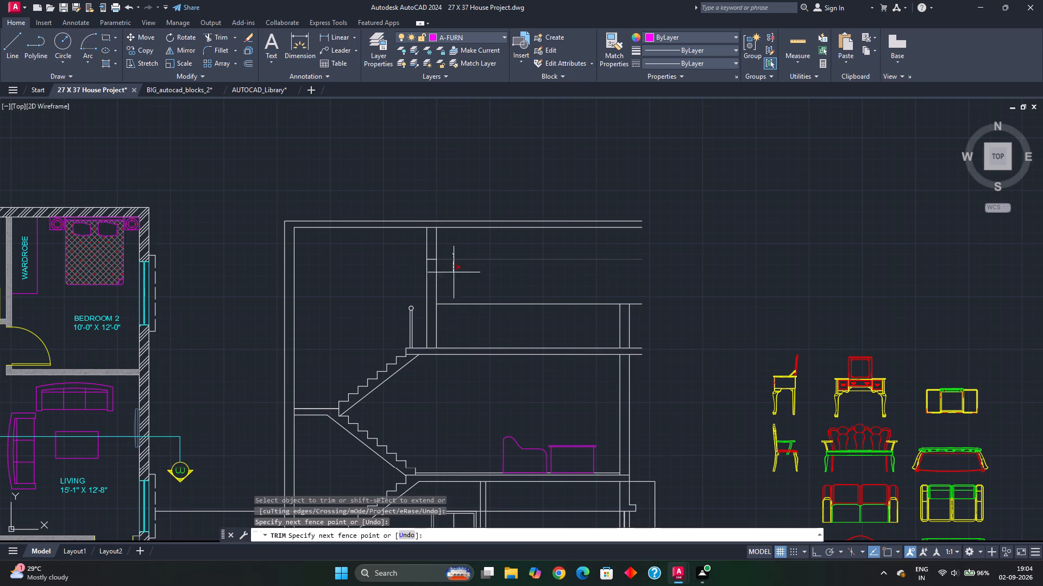
{"action": "left_click_drag", "start_coordinate": [454, 274], "coordinate": [455, 278]}
Extend the stair-head wall's outer line to the headroom slab's top and trim both slab lines beyond it.
{"action": "scroll", "coordinate": [437, 238], "scroll_direction": "up", "scroll_amount": 1}
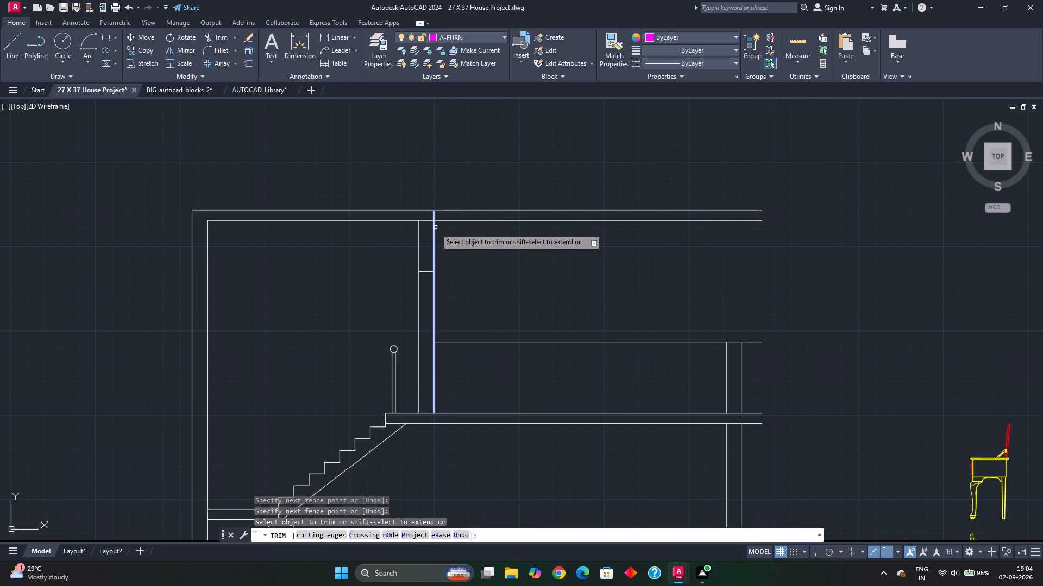
{"action": "left_click", "coordinate": [432, 232], "text": "shift"}
{"action": "left_click_drag", "start_coordinate": [480, 191], "coordinate": [480, 195]}
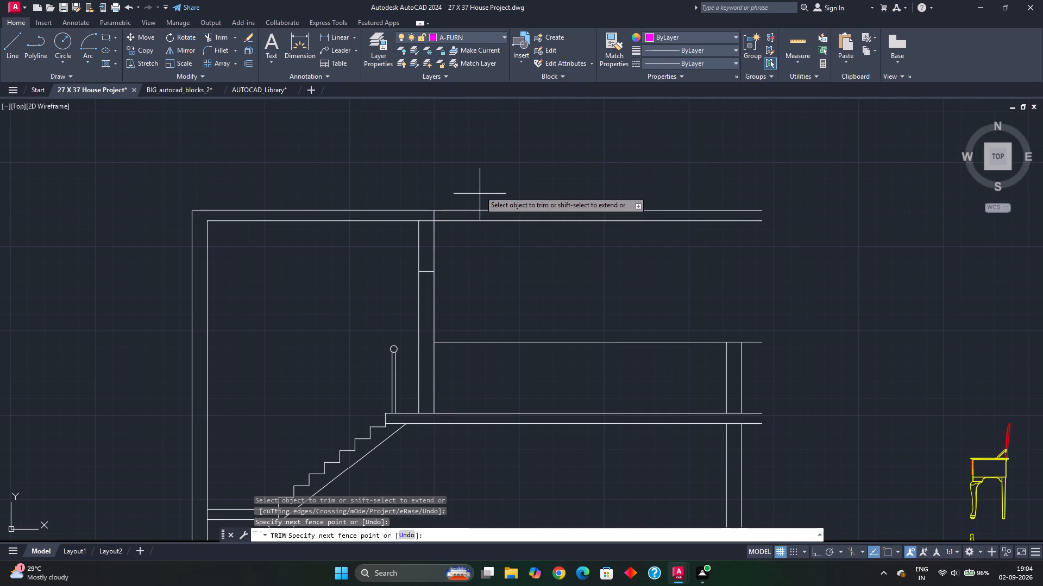
{"action": "left_click_drag", "start_coordinate": [480, 195], "coordinate": [491, 261]}
{"action": "key", "text": "Escape"}
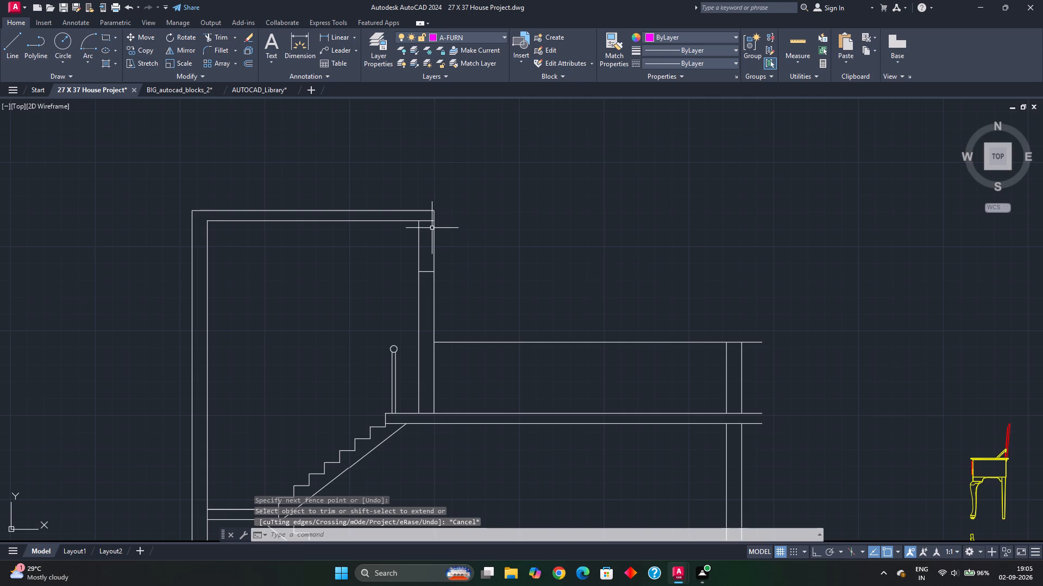
Trim the headroom slab's underside between the two stair-head wall lines to open the corner.
{"action": "key", "text": "space"}
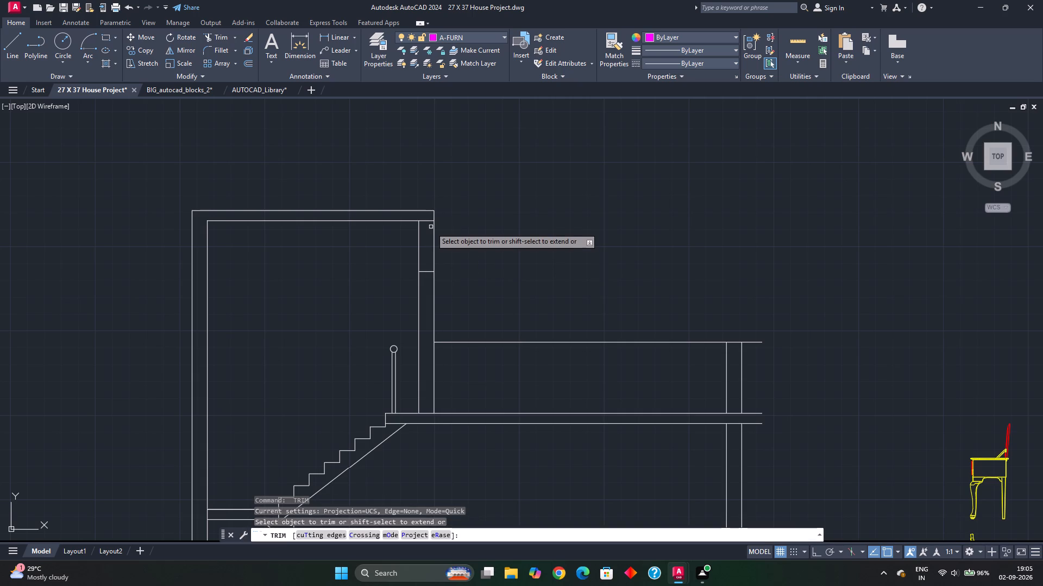
{"action": "left_click", "coordinate": [429, 221]}
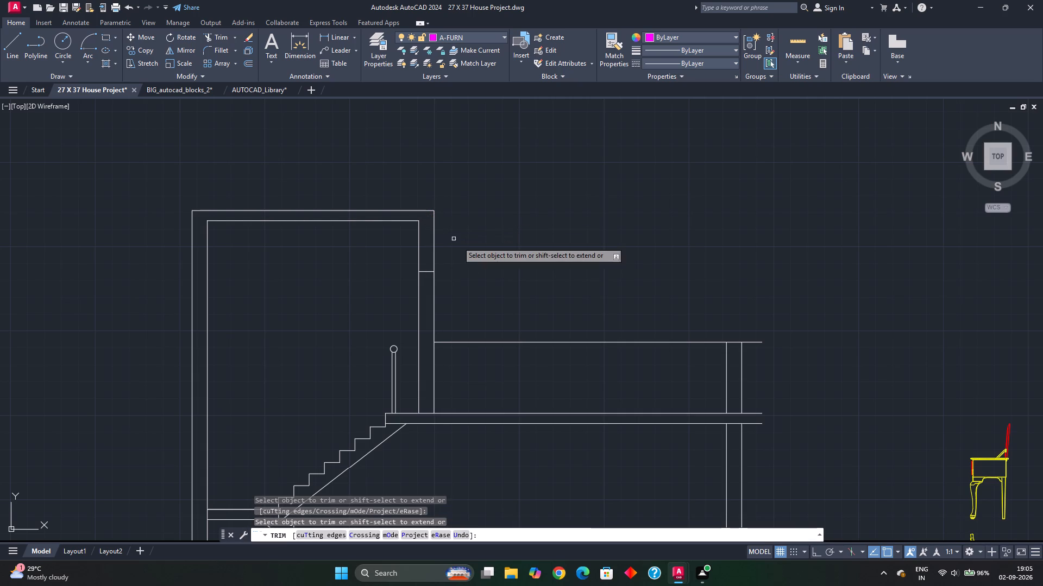
{"action": "key", "text": "Escape"}
{"action": "key", "text": "Escape"}
Erase the reference ground floor plan copy beside the section, including its title and section markers.
{"action": "scroll", "coordinate": [471, 251], "scroll_direction": "down", "scroll_amount": 1}
{"action": "middle_click", "coordinate": [471, 251]}
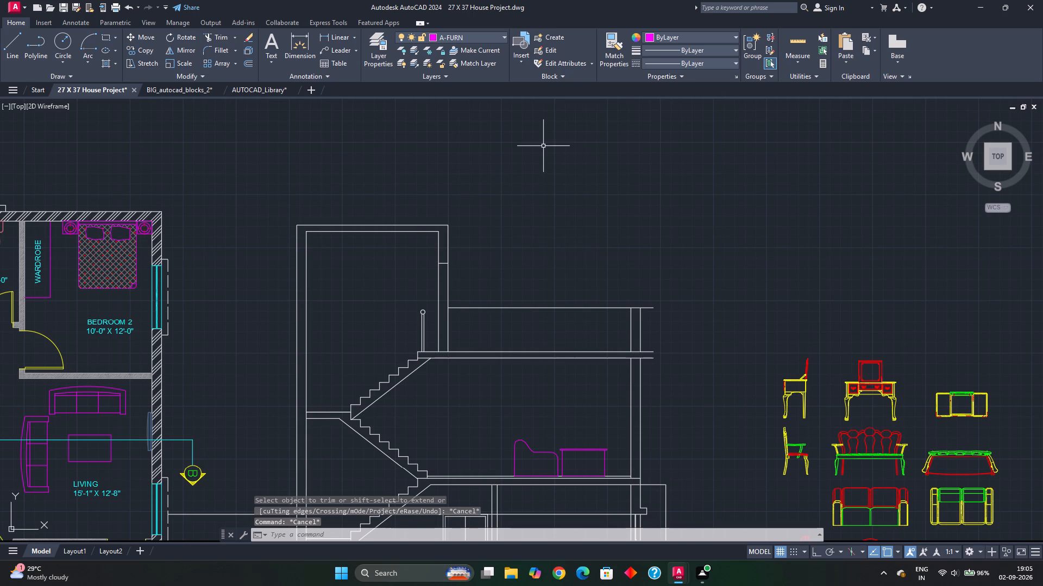
{"action": "scroll", "coordinate": [568, 285], "scroll_direction": "down", "scroll_amount": 1}
{"action": "middle_click_drag", "start_coordinate": [526, 337], "coordinate": [508, 243]}
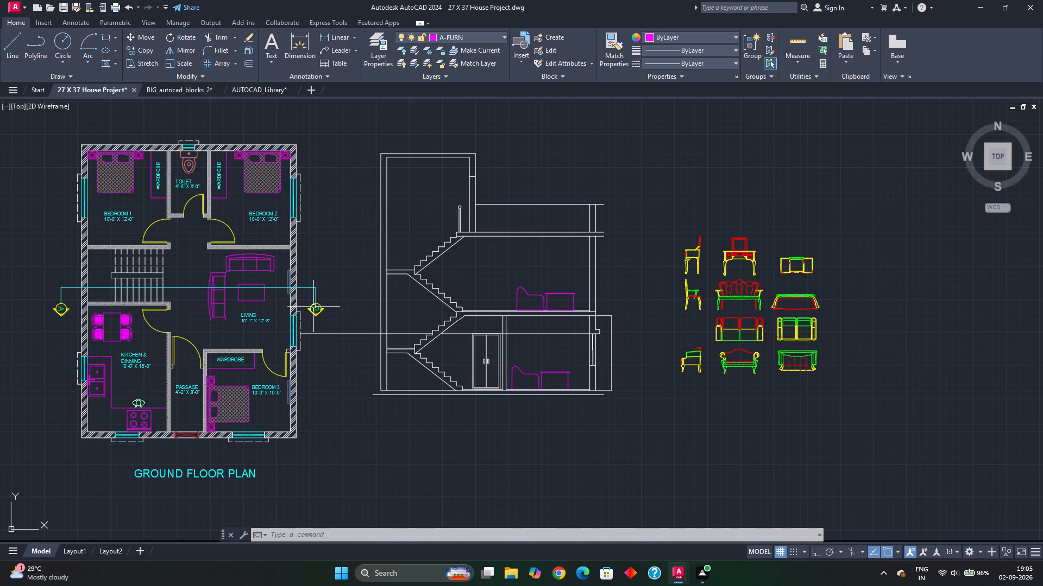
{"action": "scroll", "coordinate": [320, 331], "scroll_direction": "down", "scroll_amount": 1}
{"action": "left_click", "coordinate": [136, 188]}
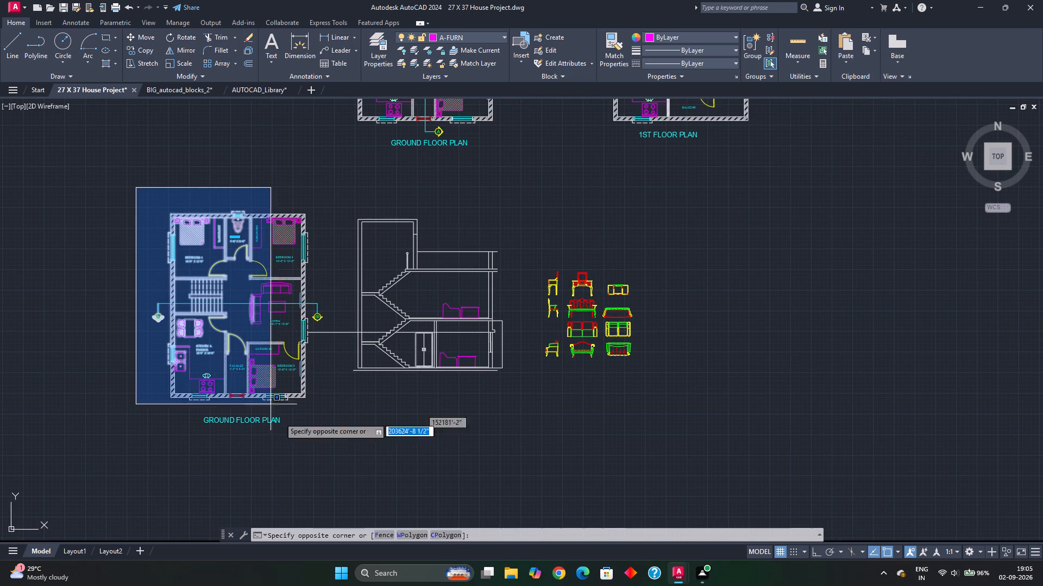
{"action": "left_click", "coordinate": [329, 457]}
{"action": "key", "text": "Delete"}
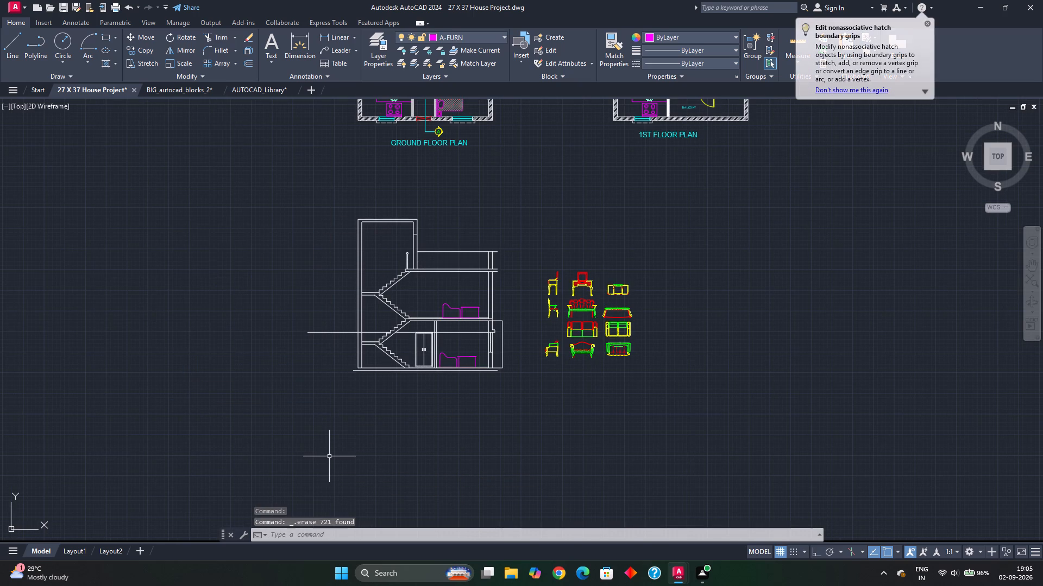
Extend the outer face lines of both end walls down to the lower ground line of the section.
{"action": "scroll", "coordinate": [351, 362], "scroll_direction": "up", "scroll_amount": 1}
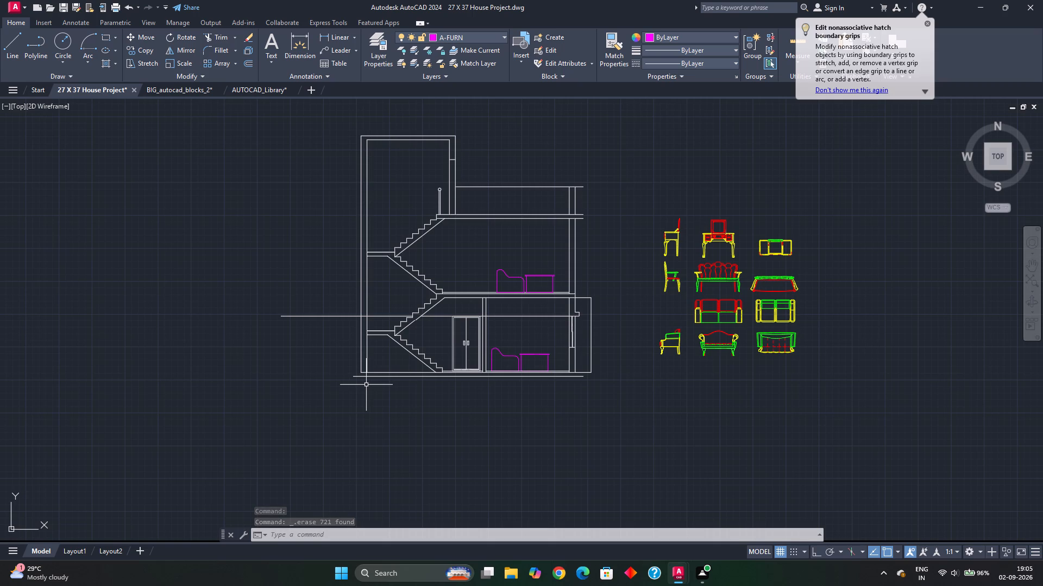
{"action": "scroll", "coordinate": [370, 380], "scroll_direction": "up", "scroll_amount": 1}
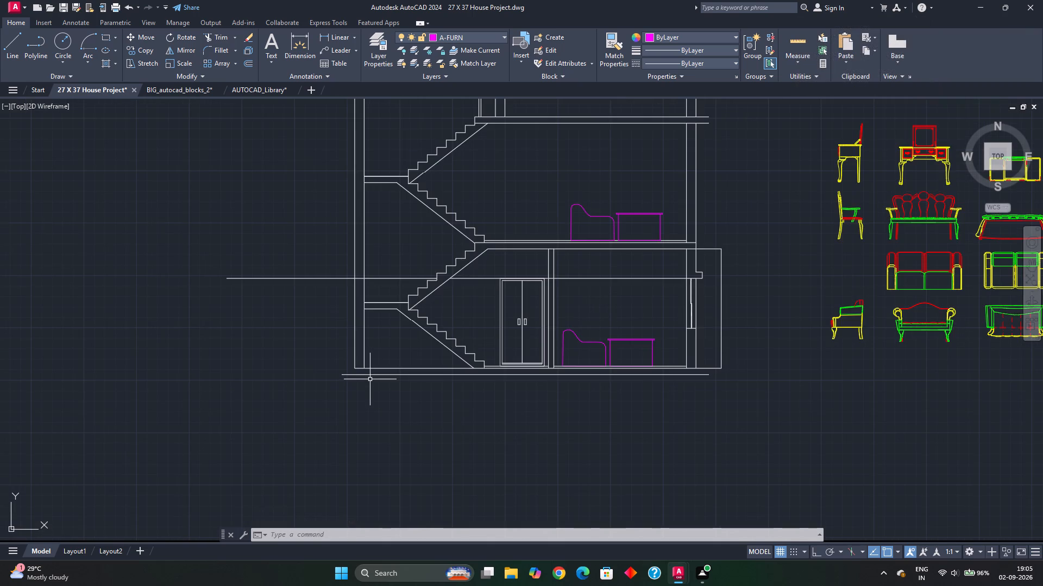
{"action": "scroll", "coordinate": [370, 380], "scroll_direction": "up", "scroll_amount": 1}
{"action": "type", "text": "EX"}
{"action": "key", "text": "space"}
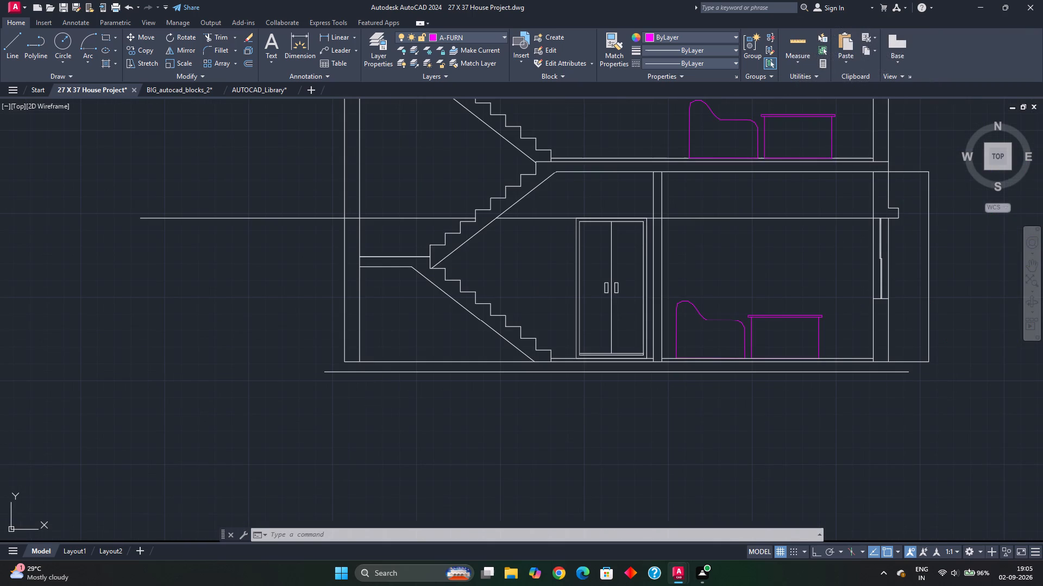
{"action": "left_click", "coordinate": [344, 349]}
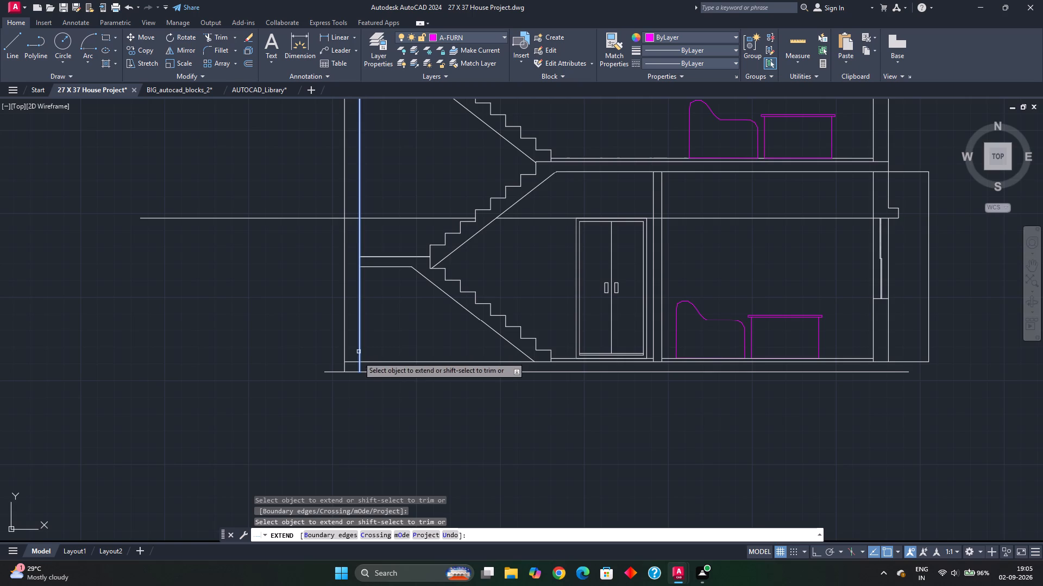
{"action": "scroll", "coordinate": [405, 388], "scroll_direction": "down", "scroll_amount": 1}
{"action": "middle_click_drag", "start_coordinate": [489, 400], "coordinate": [339, 396]}
{"action": "scroll", "coordinate": [545, 393], "scroll_direction": "up", "scroll_amount": 1}
{"action": "middle_click_drag", "start_coordinate": [546, 387], "coordinate": [546, 387]}
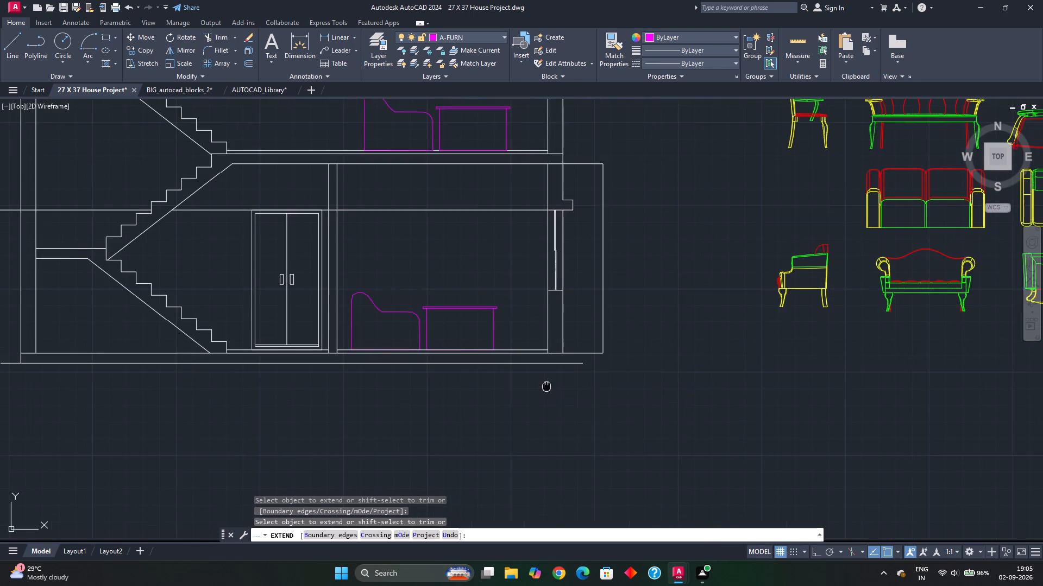
{"action": "middle_click_drag", "start_coordinate": [546, 387], "coordinate": [531, 411]}
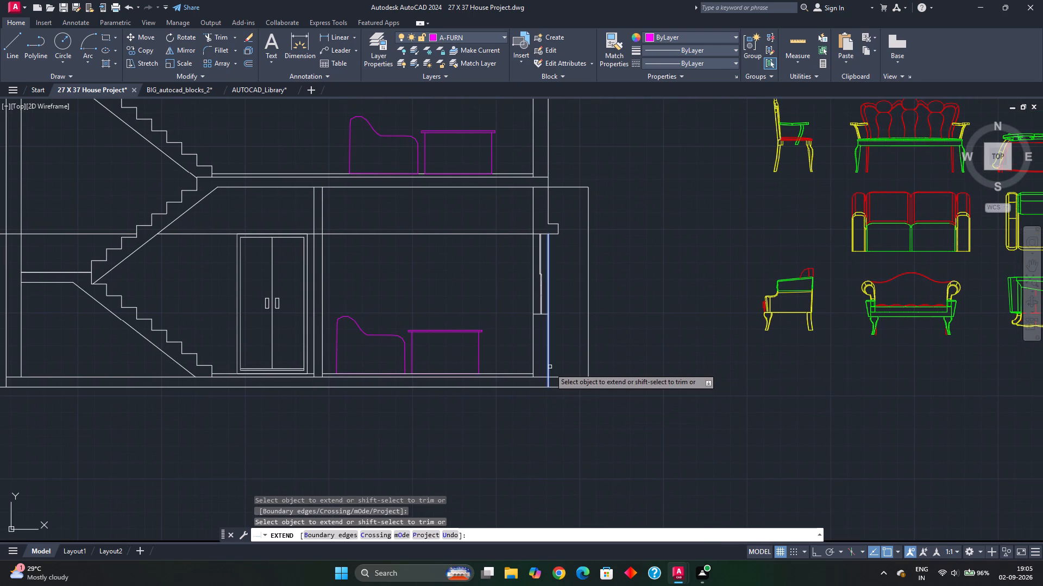
{"action": "left_click", "coordinate": [550, 368]}
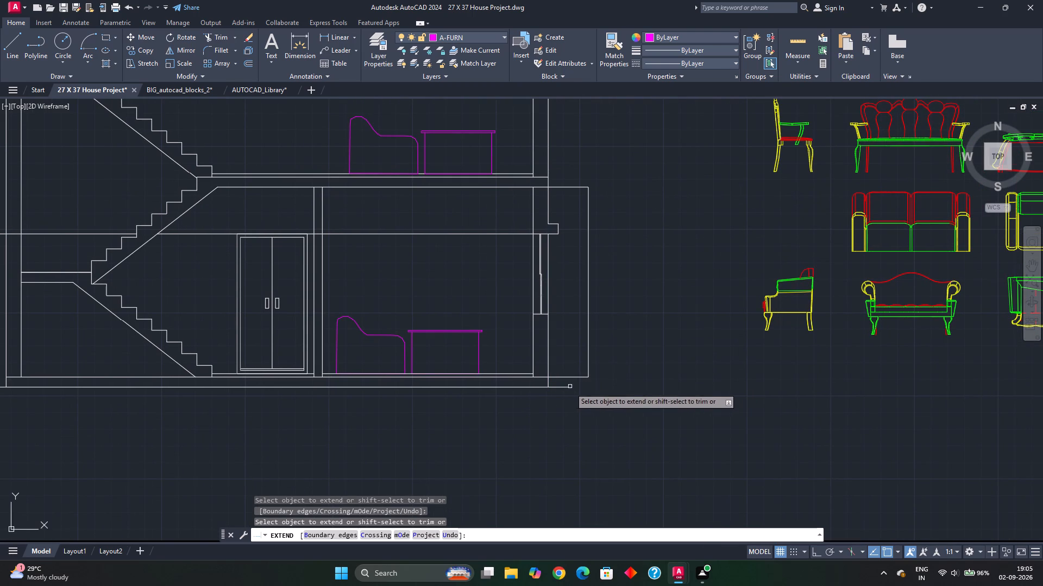
{"action": "scroll", "coordinate": [558, 417], "scroll_direction": "down", "scroll_amount": 1}
{"action": "key", "text": "Escape"}
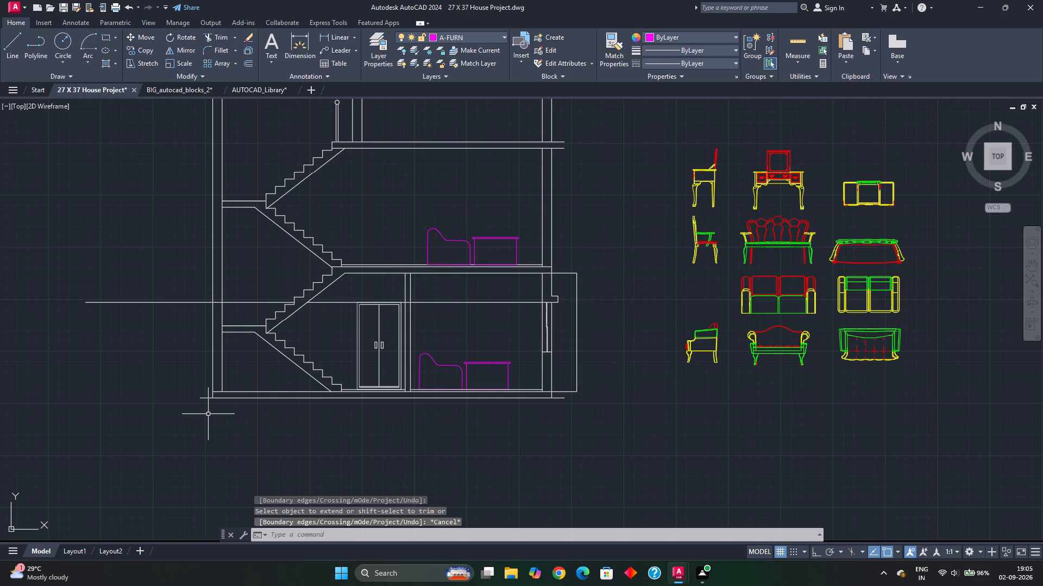
Draw a vertical line from the stair-side end of the long horizontal lintel-level line down past ground level.
{"action": "key", "text": "l"}
{"action": "key", "text": "Return"}
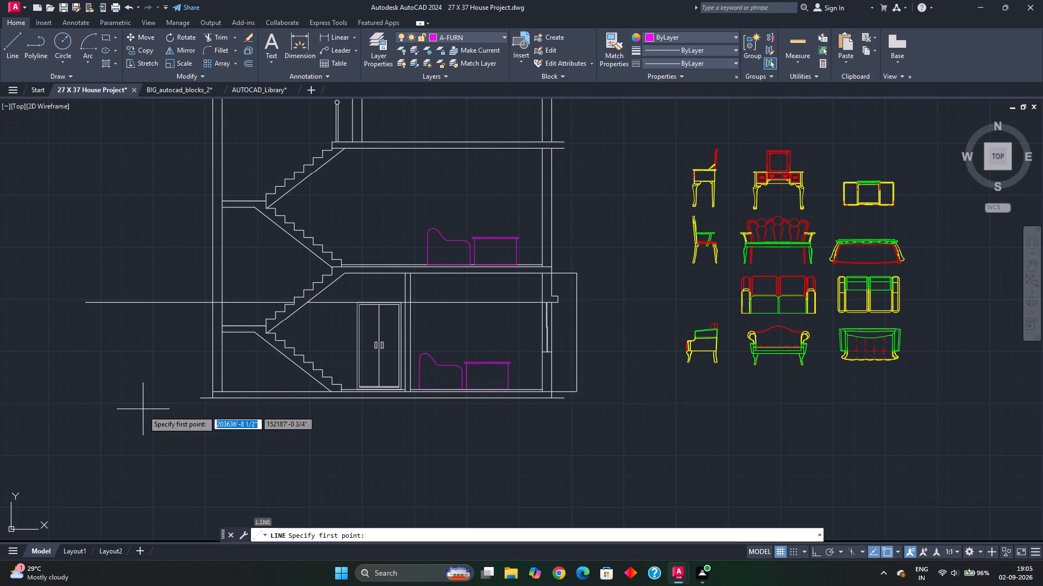
{"action": "left_click", "coordinate": [84, 304]}
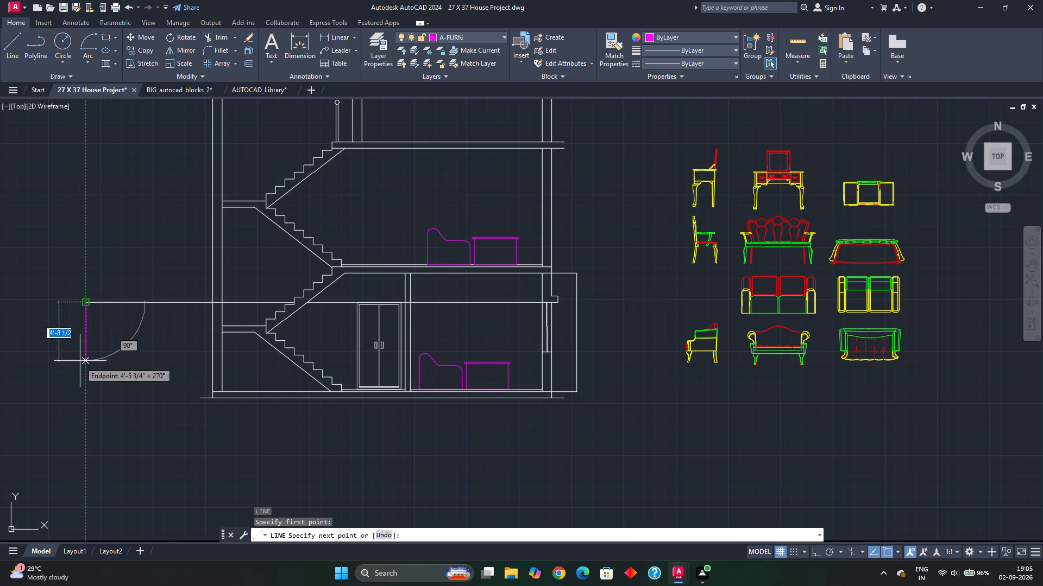
{"action": "left_click", "coordinate": [84, 411]}
{"action": "key", "text": "Escape"}
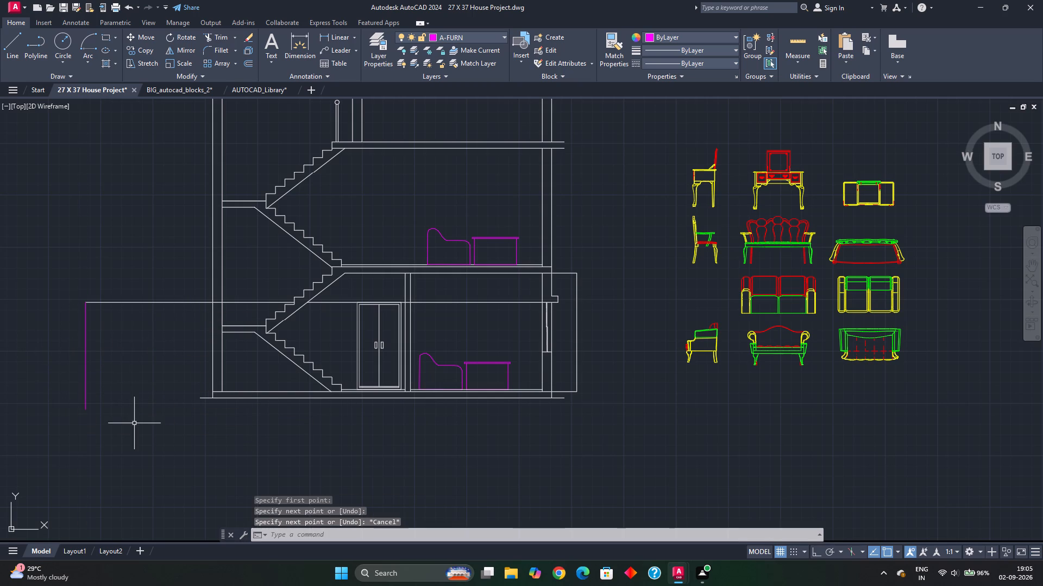
Extend the lower ground line on the stair side to meet the new vertical line.
{"action": "key", "text": "e"}
{"action": "key", "text": "x"}
{"action": "key", "text": "space"}
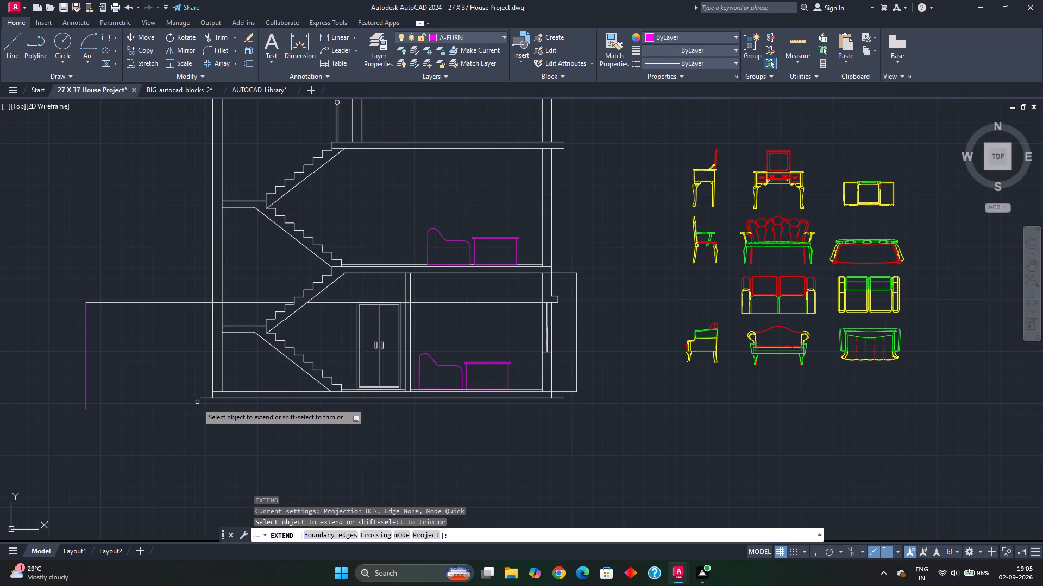
{"action": "left_click", "coordinate": [205, 398]}
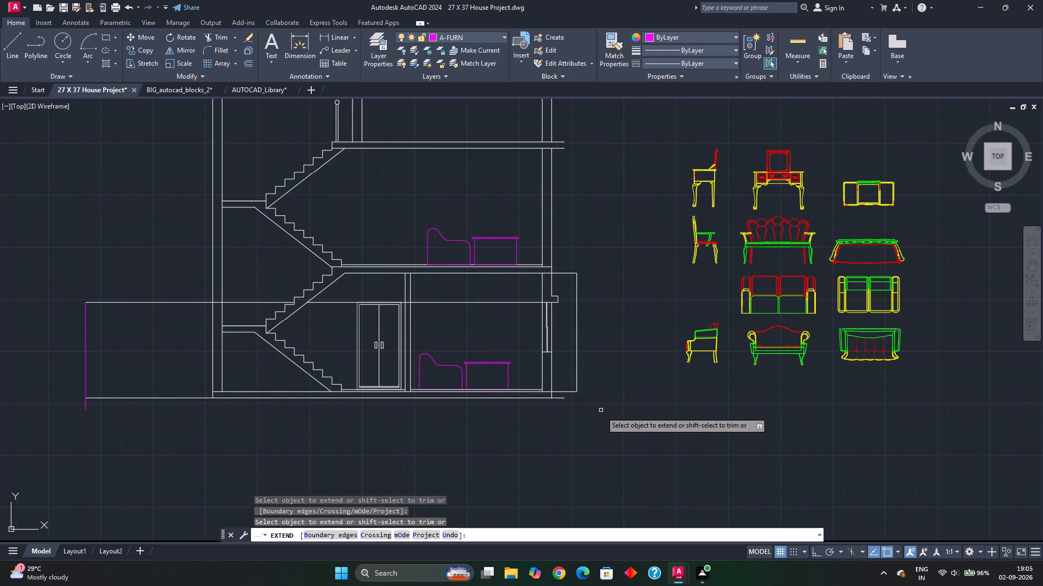
Erase the magenta vertical line at the stair-side end of the lower ground and lintel-level lines.
{"action": "key", "text": "Escape"}
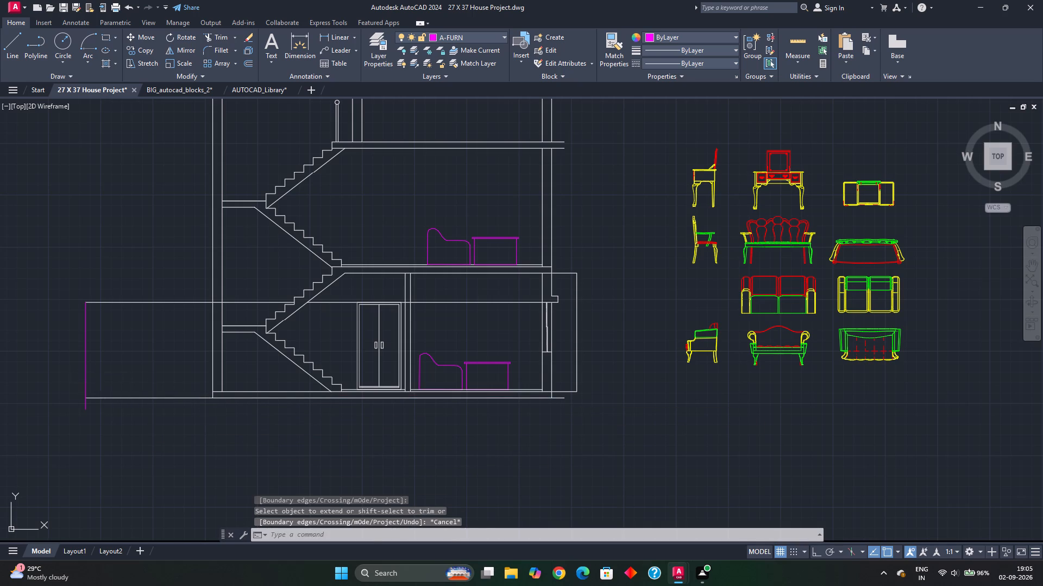
{"action": "left_click", "coordinate": [104, 373]}
{"action": "left_click", "coordinate": [64, 375]}
{"action": "key", "text": "Delete"}
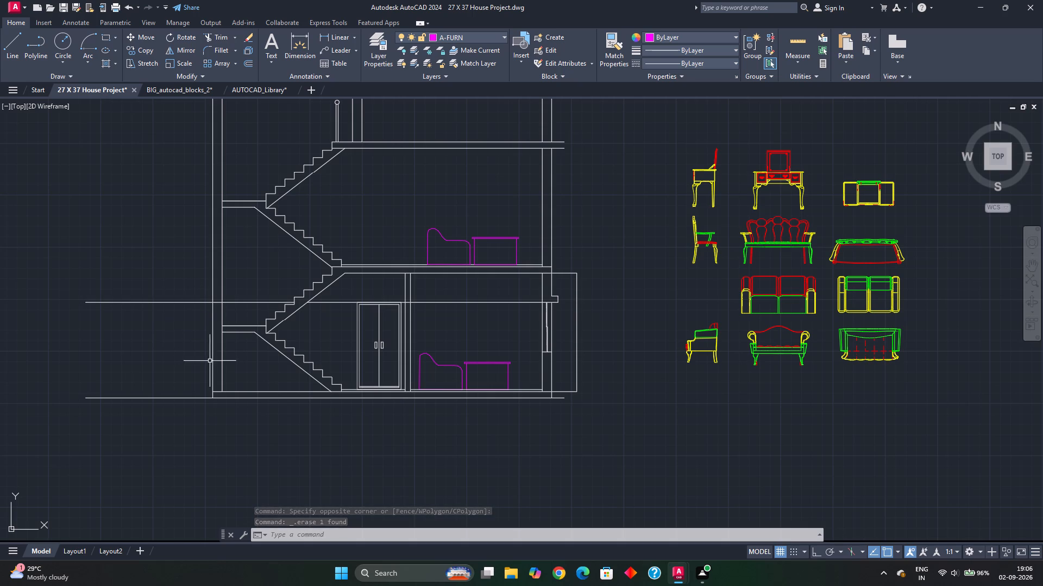
Draw a vertical line from the stair-side end of the lower ground line up to near the top of the stair headroom.
{"action": "middle_click_drag", "start_coordinate": [259, 279], "coordinate": [266, 311]}
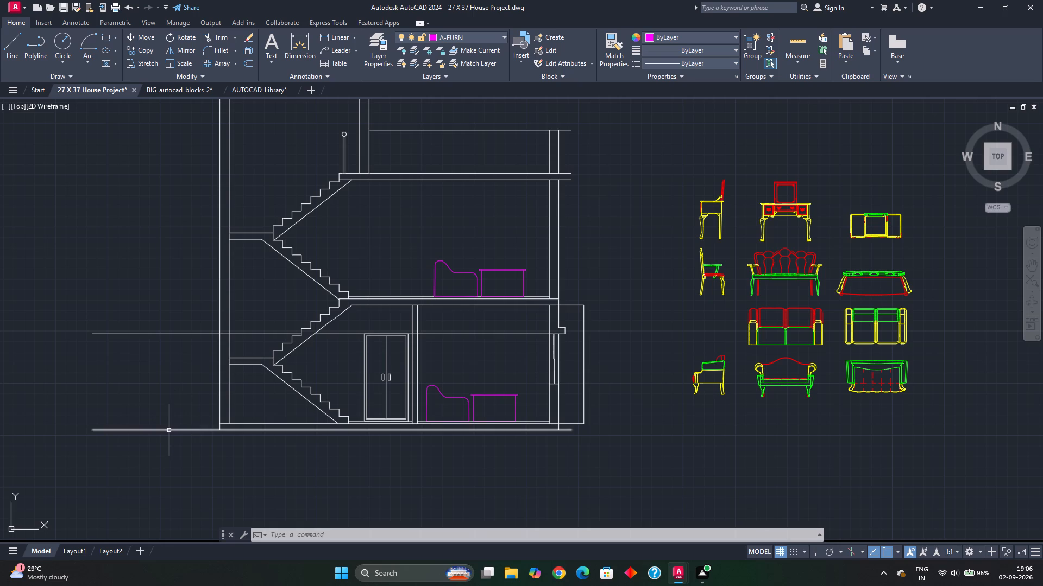
{"action": "scroll", "coordinate": [381, 311], "scroll_direction": "up", "scroll_amount": 1}
{"action": "middle_click_drag", "start_coordinate": [381, 314], "coordinate": [381, 315]}
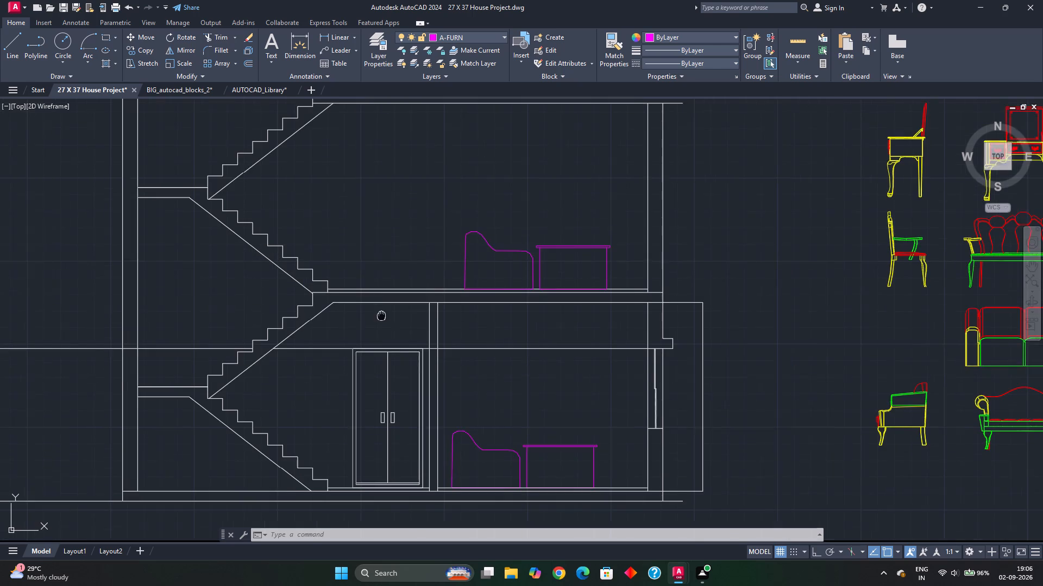
{"action": "middle_click_drag", "start_coordinate": [381, 315], "coordinate": [381, 332]}
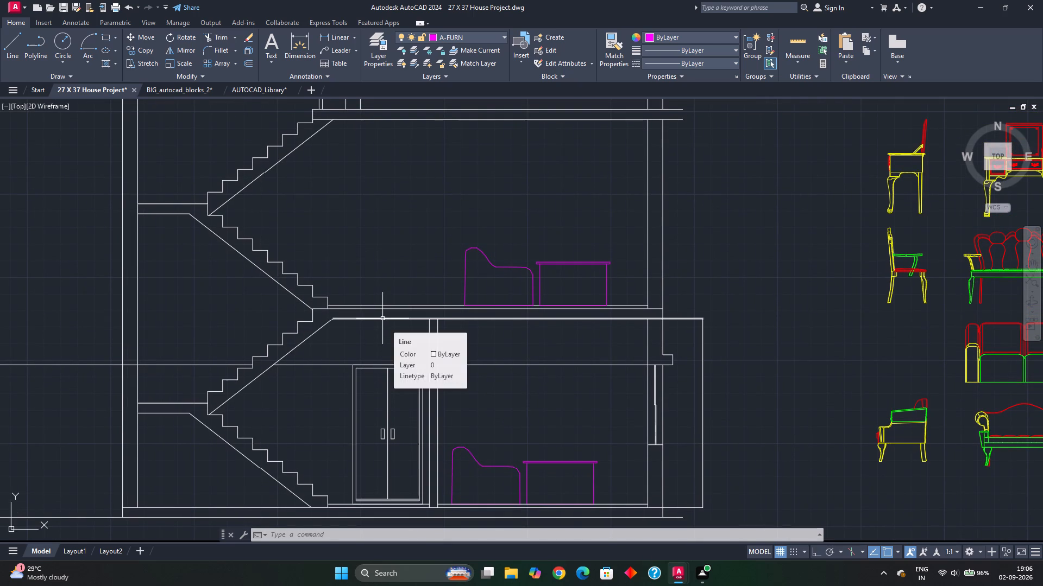
{"action": "type", "text": "EX"}
{"action": "key", "text": "Escape"}
{"action": "scroll", "coordinate": [373, 341], "scroll_direction": "down", "scroll_amount": 3}
{"action": "middle_click_drag", "start_coordinate": [386, 350], "coordinate": [403, 346]}
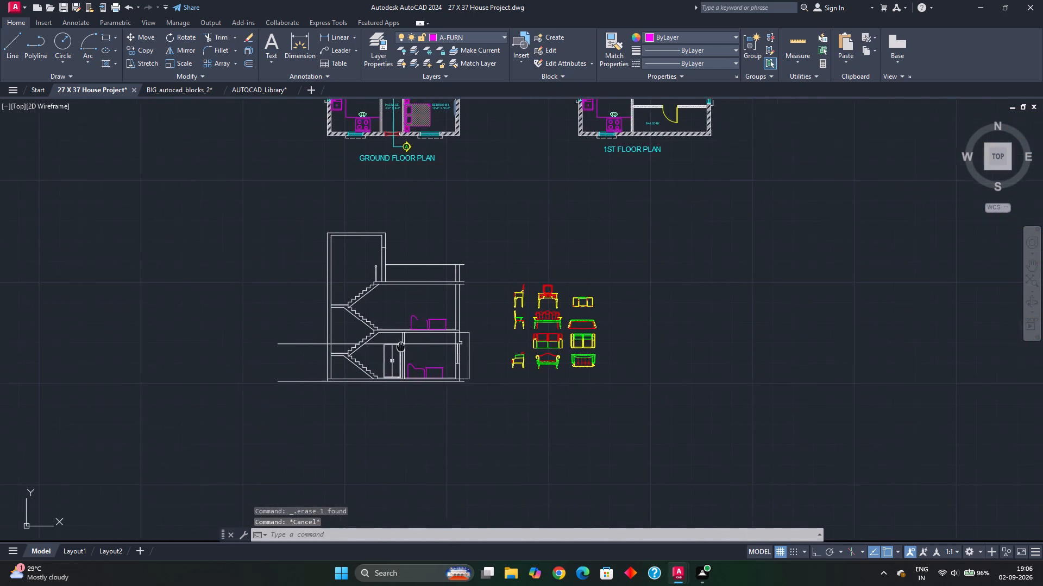
{"action": "middle_click_drag", "start_coordinate": [403, 346], "coordinate": [409, 342]}
{"action": "key", "text": "l"}
{"action": "key", "text": "Return"}
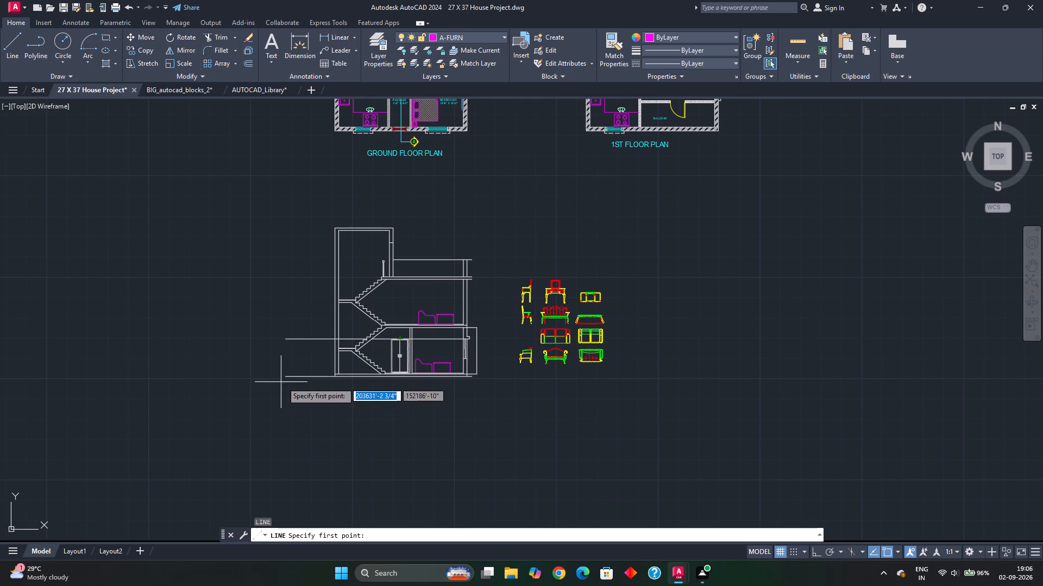
{"action": "left_click", "coordinate": [284, 378]}
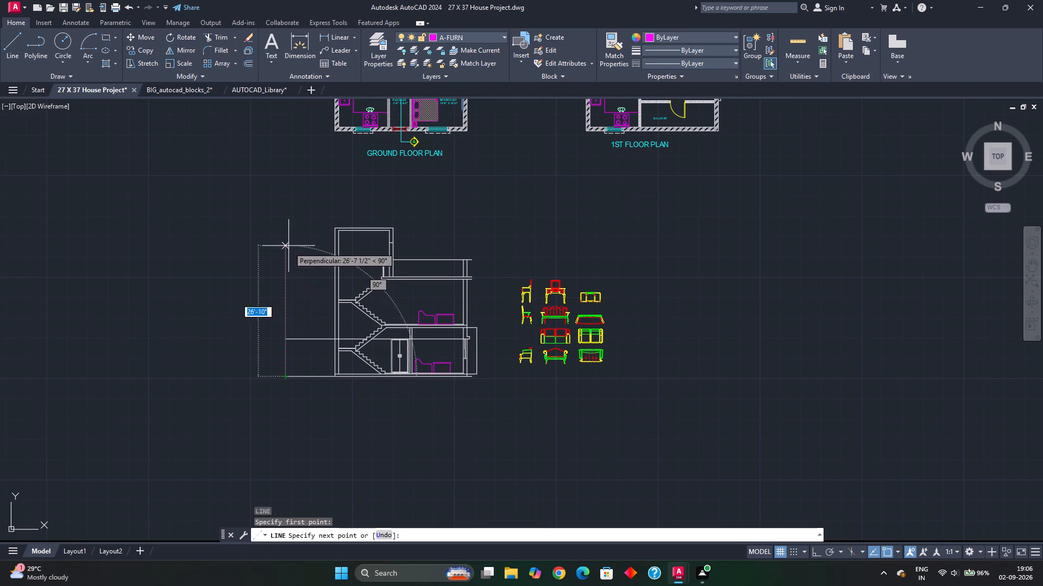
{"action": "left_click", "coordinate": [288, 231]}
{"action": "key", "text": "Escape"}
{"action": "scroll", "coordinate": [357, 368], "scroll_direction": "up", "scroll_amount": 1}
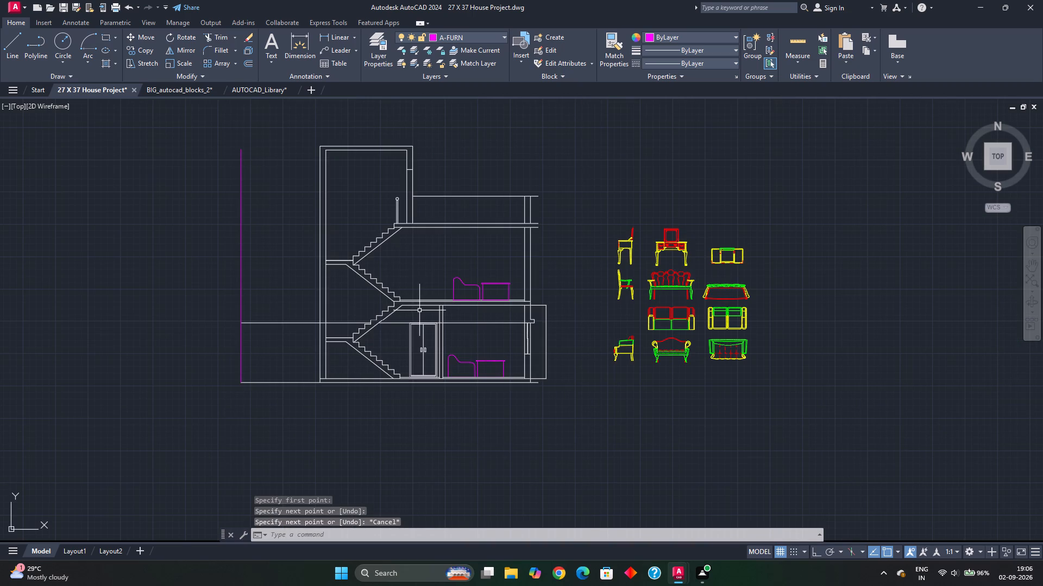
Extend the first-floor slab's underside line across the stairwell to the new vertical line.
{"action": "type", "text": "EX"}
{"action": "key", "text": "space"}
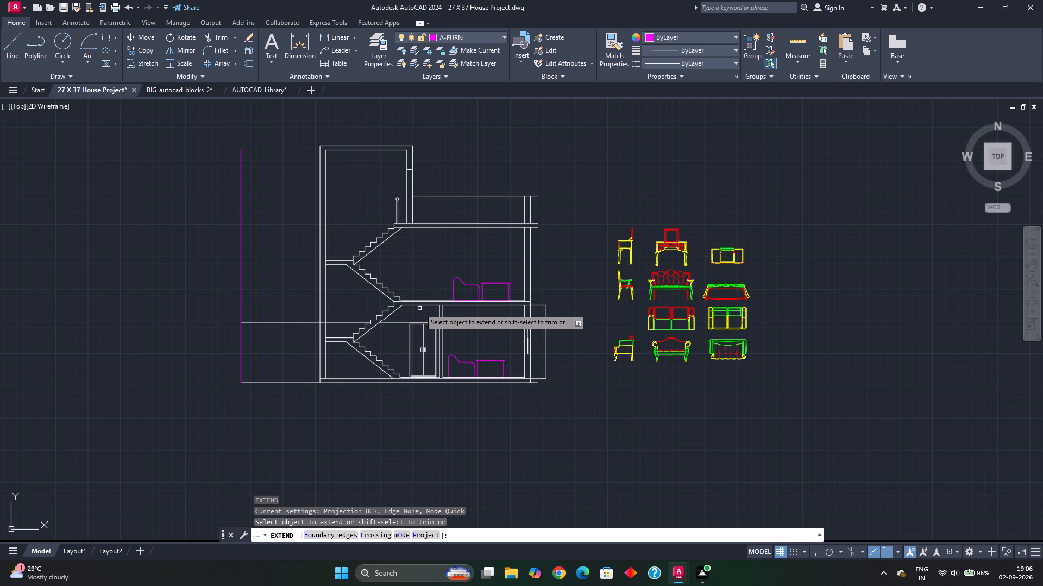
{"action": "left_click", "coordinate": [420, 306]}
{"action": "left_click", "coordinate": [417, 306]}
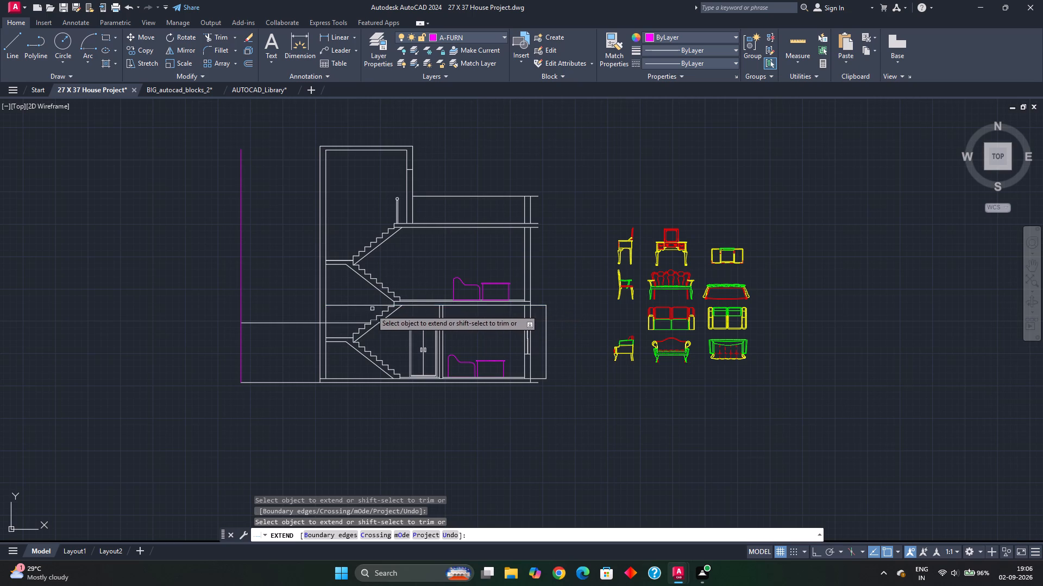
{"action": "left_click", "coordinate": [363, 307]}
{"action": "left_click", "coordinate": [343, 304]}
Extend the roof slab's underside line across the stairwell and end wall to the vertical line on the stair side.
{"action": "scroll", "coordinate": [339, 315], "scroll_direction": "up", "scroll_amount": 1}
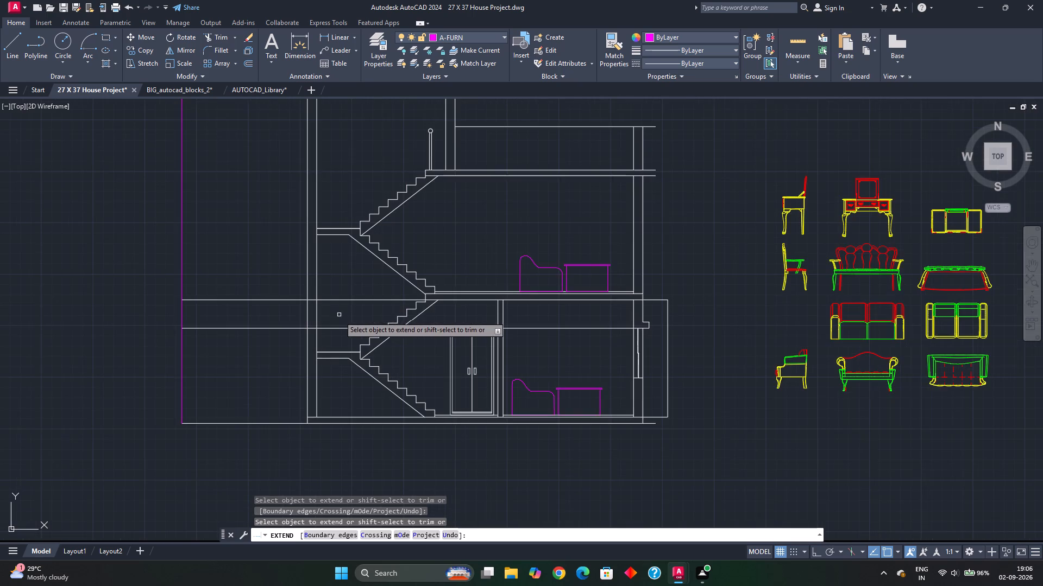
{"action": "middle_click_drag", "start_coordinate": [366, 290], "coordinate": [348, 357]}
{"action": "middle_click_drag", "start_coordinate": [428, 300], "coordinate": [423, 327]}
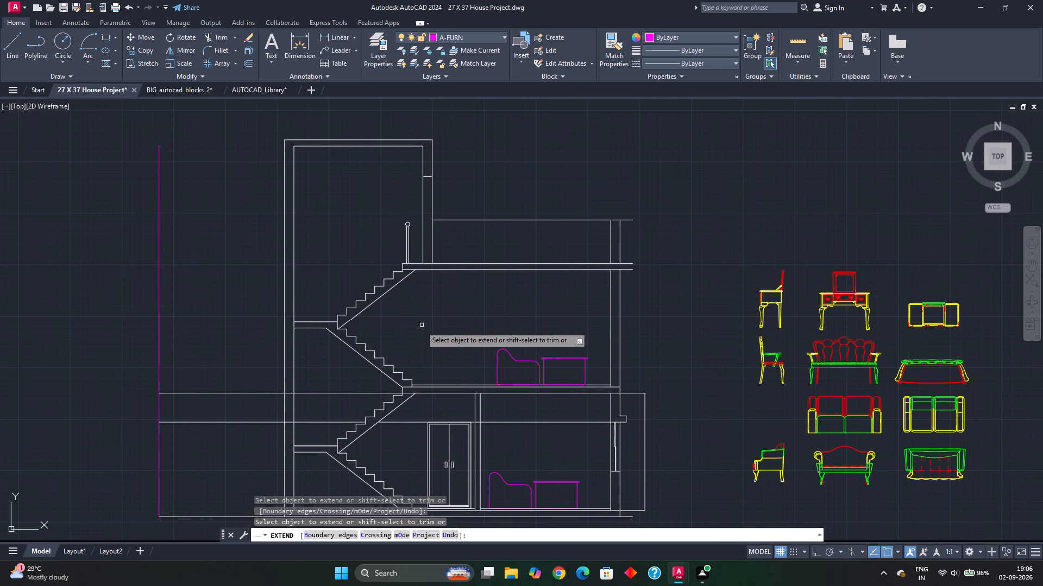
{"action": "left_click", "coordinate": [446, 271]}
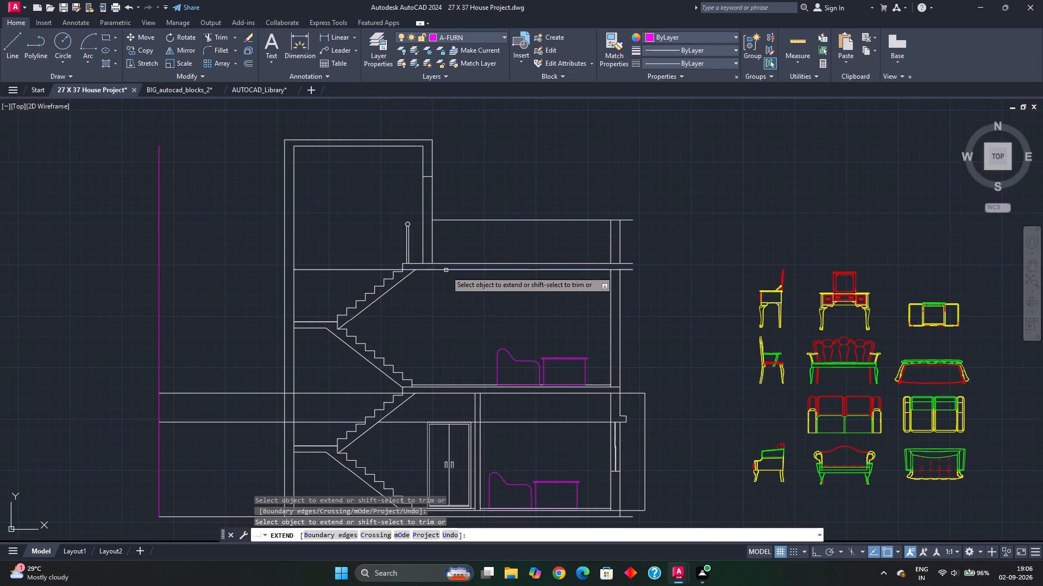
{"action": "left_click", "coordinate": [342, 270]}
{"action": "left_click", "coordinate": [312, 270]}
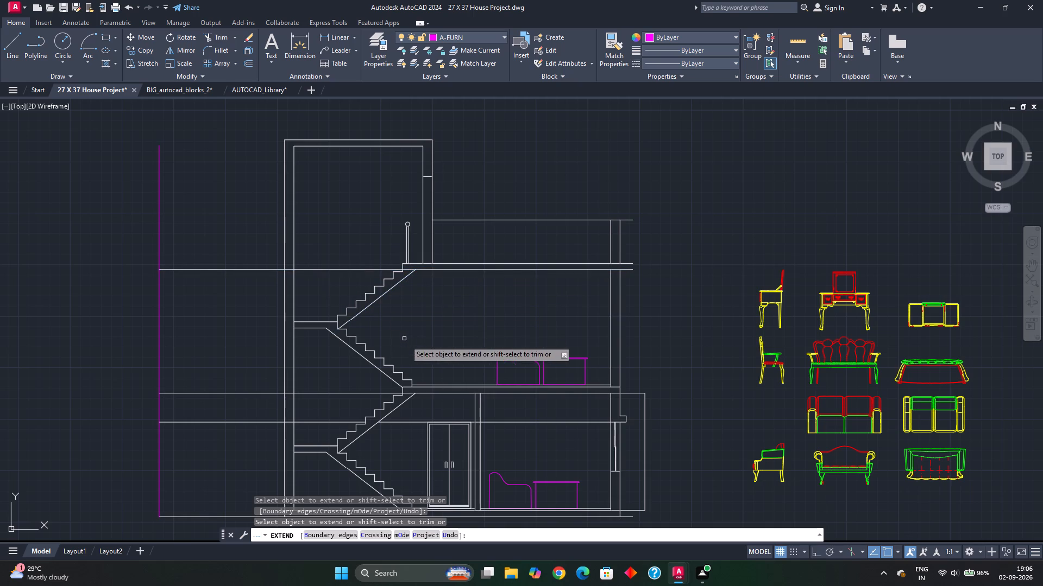
{"action": "middle_click_drag", "start_coordinate": [419, 360], "coordinate": [412, 317]}
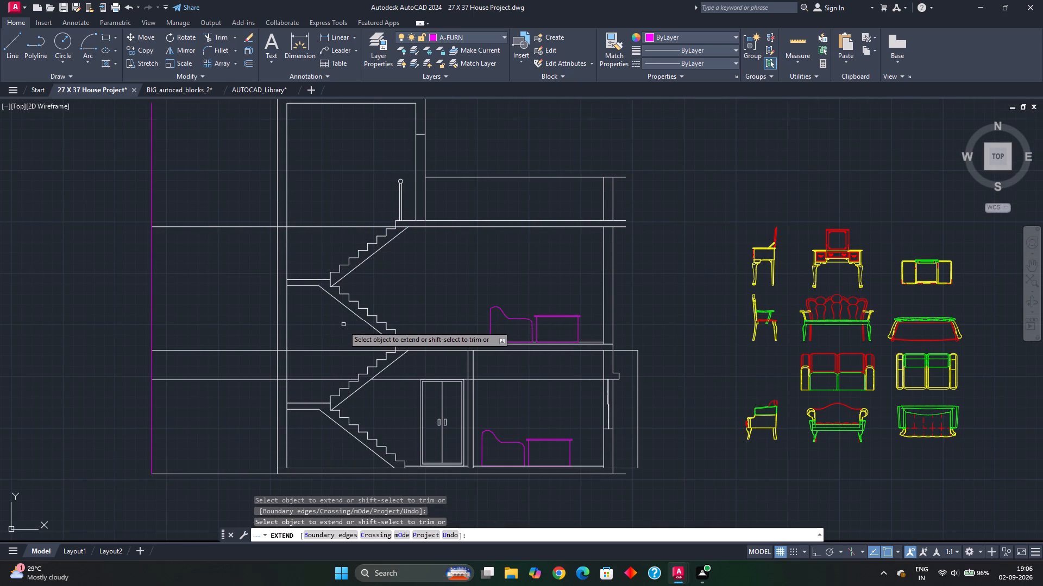
{"action": "key", "text": "Escape"}
{"action": "key", "text": "Escape"}
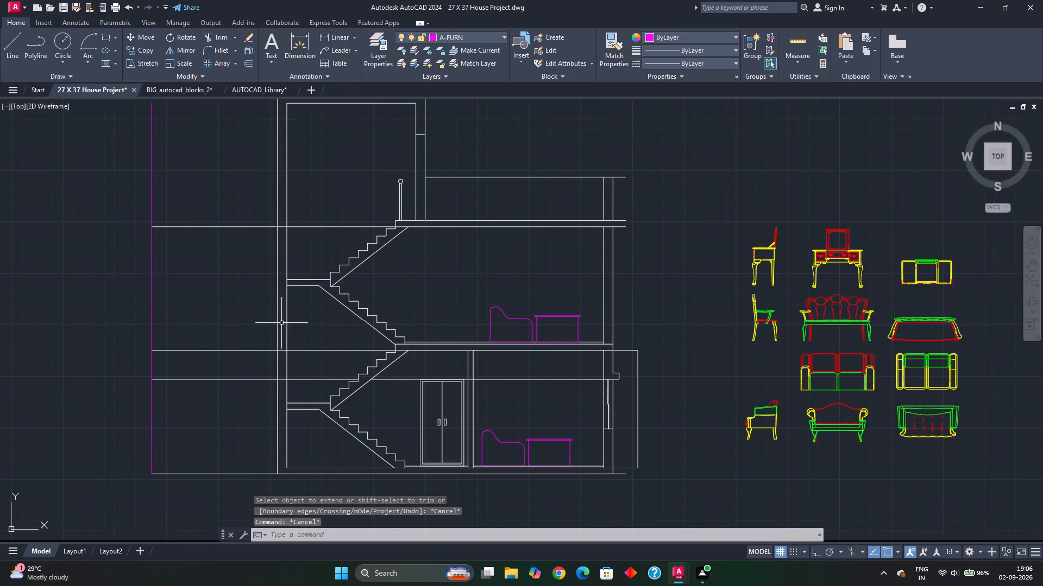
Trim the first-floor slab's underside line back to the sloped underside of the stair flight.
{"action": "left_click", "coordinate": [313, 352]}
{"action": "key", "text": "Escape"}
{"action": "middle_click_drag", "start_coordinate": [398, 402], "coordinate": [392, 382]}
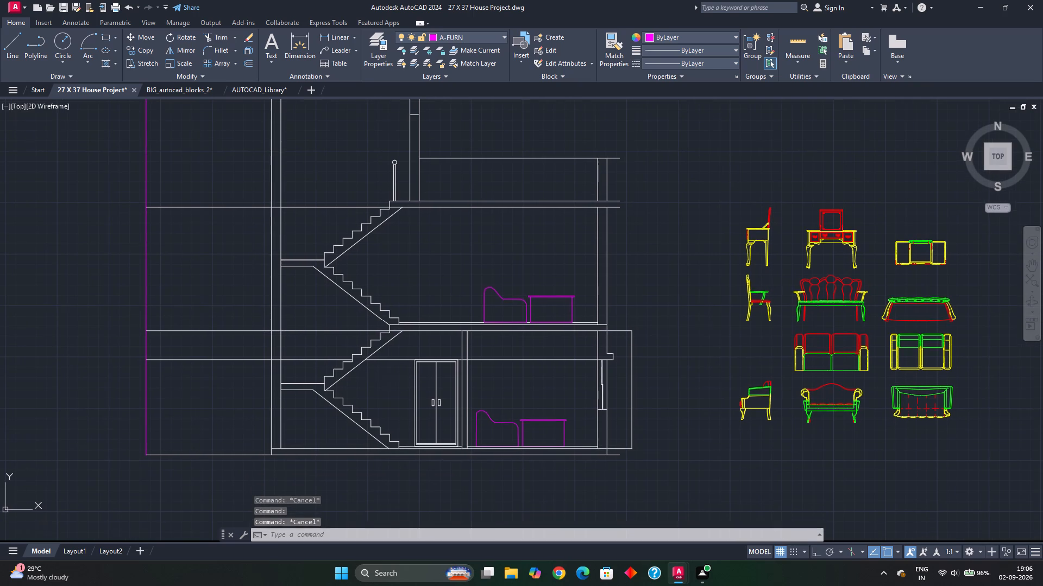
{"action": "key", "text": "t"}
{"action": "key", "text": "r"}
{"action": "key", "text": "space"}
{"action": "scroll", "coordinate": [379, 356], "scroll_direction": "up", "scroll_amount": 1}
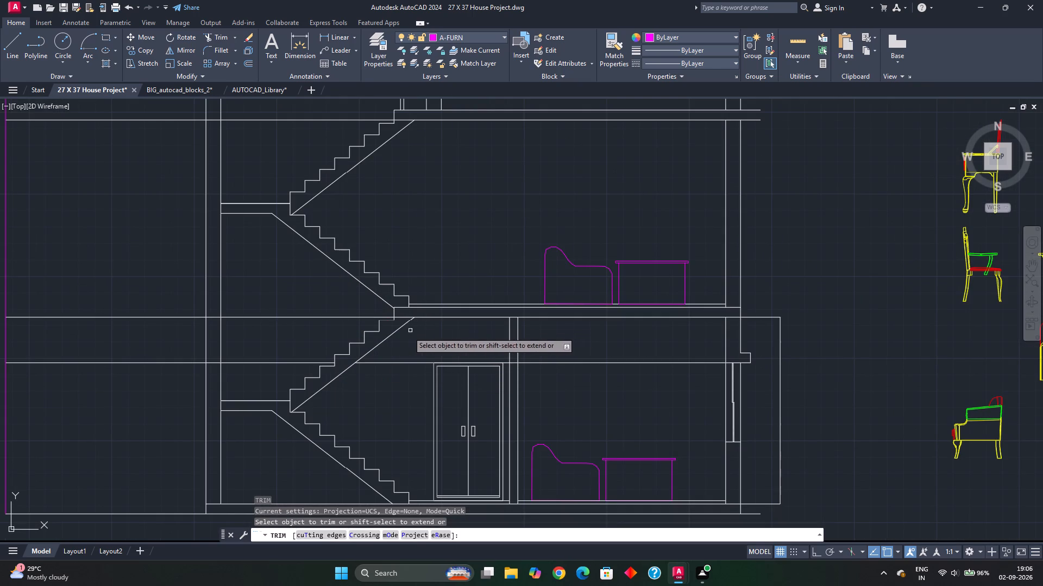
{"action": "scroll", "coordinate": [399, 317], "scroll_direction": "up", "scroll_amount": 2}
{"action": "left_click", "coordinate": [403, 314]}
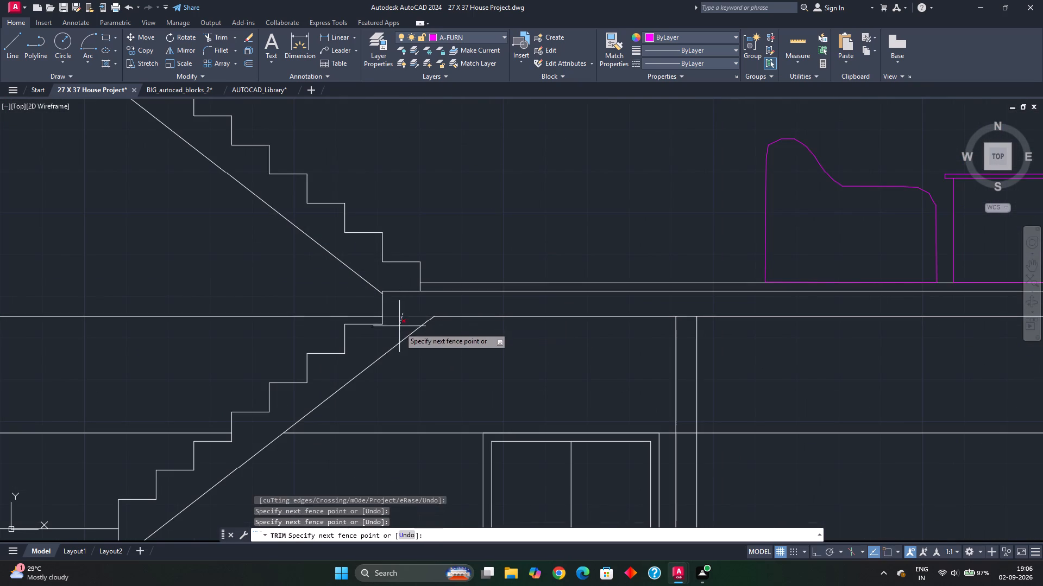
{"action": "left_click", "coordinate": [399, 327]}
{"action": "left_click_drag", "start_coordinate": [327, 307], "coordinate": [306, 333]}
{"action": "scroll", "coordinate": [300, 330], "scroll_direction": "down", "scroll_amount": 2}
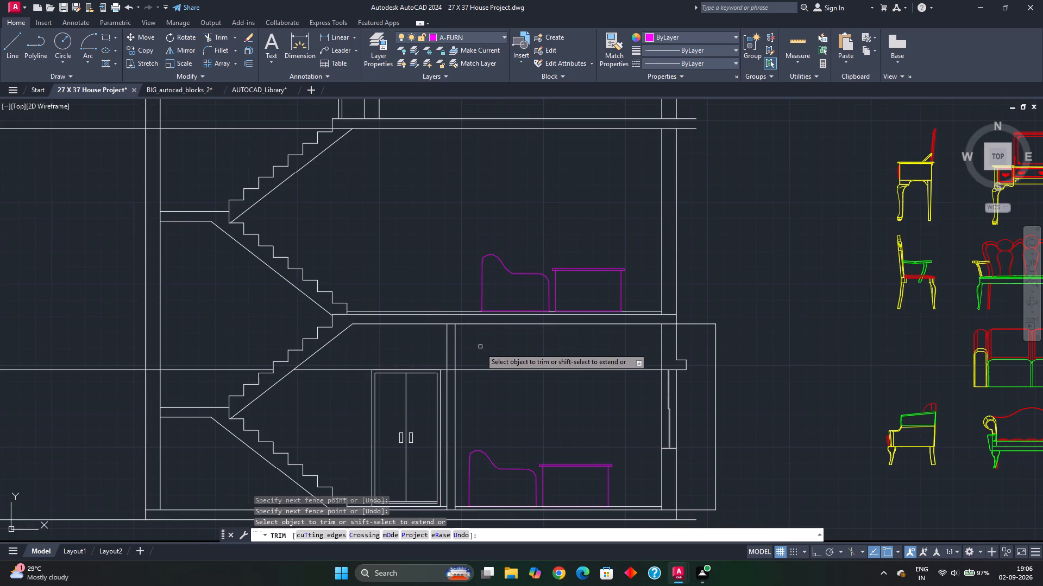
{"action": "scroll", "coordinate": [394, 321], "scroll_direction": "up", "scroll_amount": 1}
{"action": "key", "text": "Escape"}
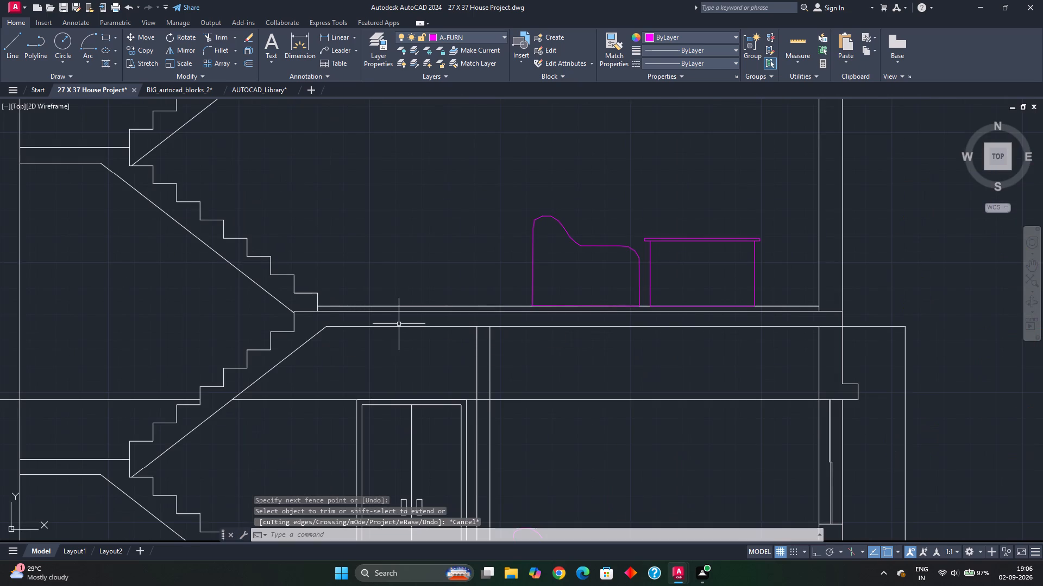
Extend the ground floor finish line beneath the stairs and through the end wall to the vertical line on the stair side.
{"action": "scroll", "coordinate": [409, 336], "scroll_direction": "down", "scroll_amount": 2}
{"action": "middle_click_drag", "start_coordinate": [406, 353], "coordinate": [412, 302]}
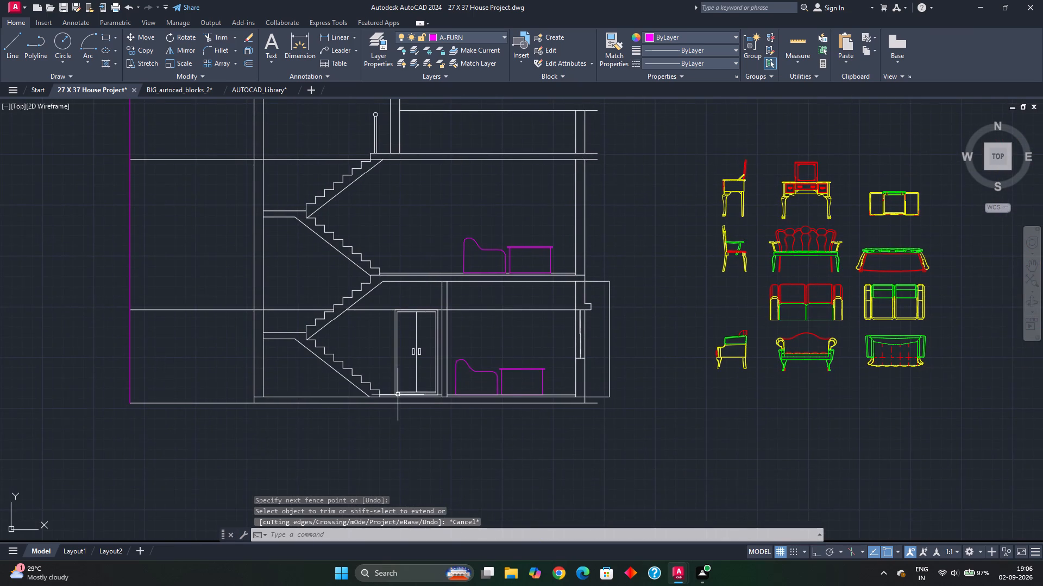
{"action": "scroll", "coordinate": [398, 396], "scroll_direction": "up", "scroll_amount": 2}
{"action": "middle_click_drag", "start_coordinate": [478, 410], "coordinate": [461, 379]}
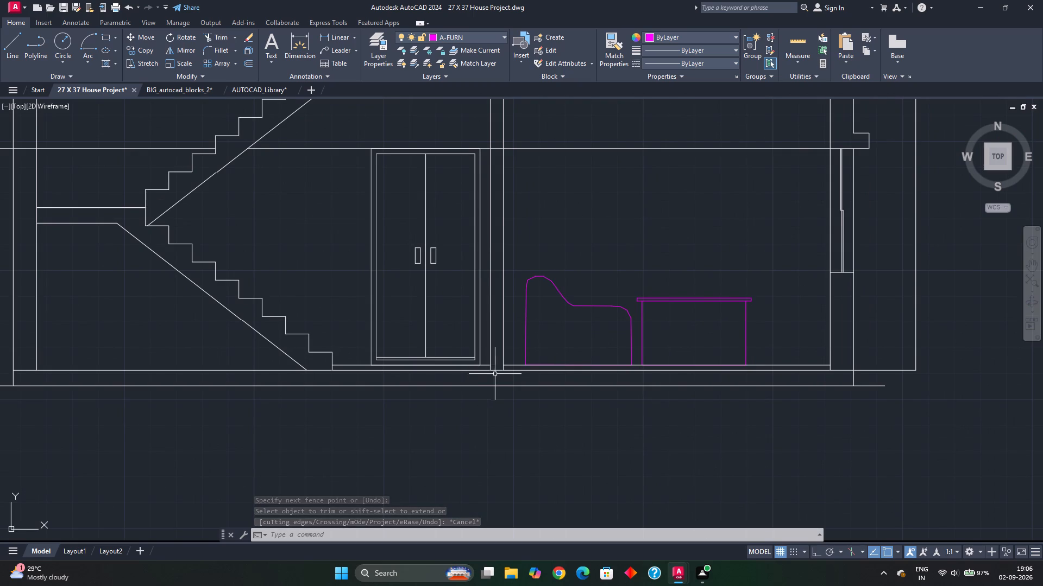
{"action": "key", "text": "e"}
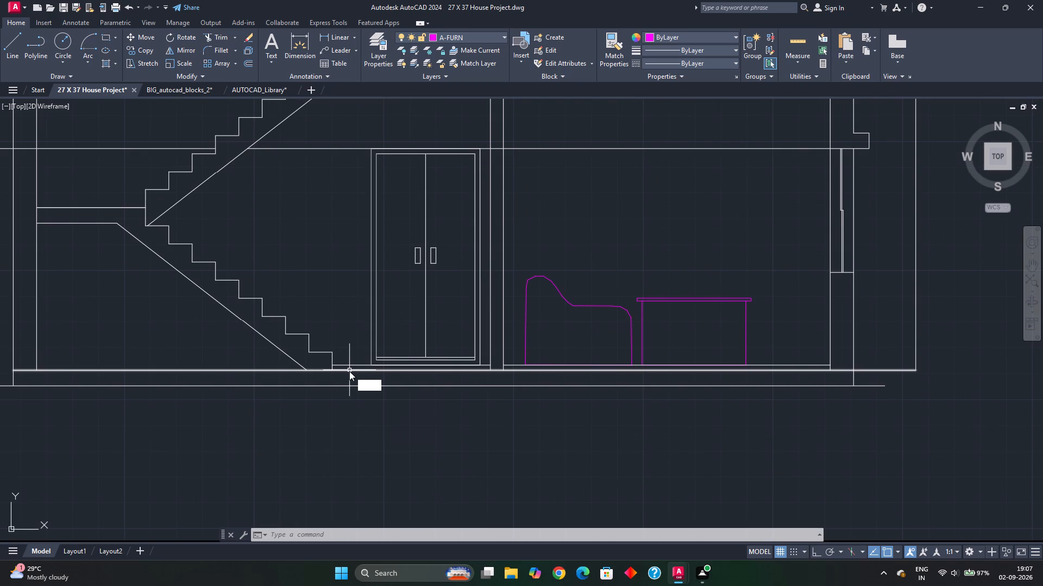
{"action": "key", "text": "x"}
{"action": "key", "text": "space"}
{"action": "left_click", "coordinate": [353, 365]}
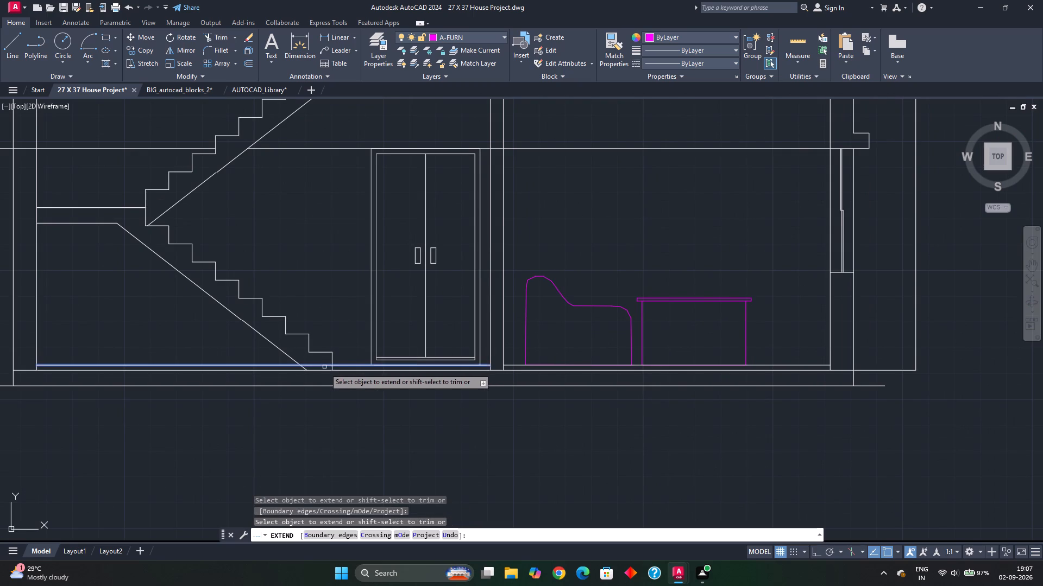
{"action": "left_click", "coordinate": [324, 368]}
{"action": "left_click", "coordinate": [187, 367]}
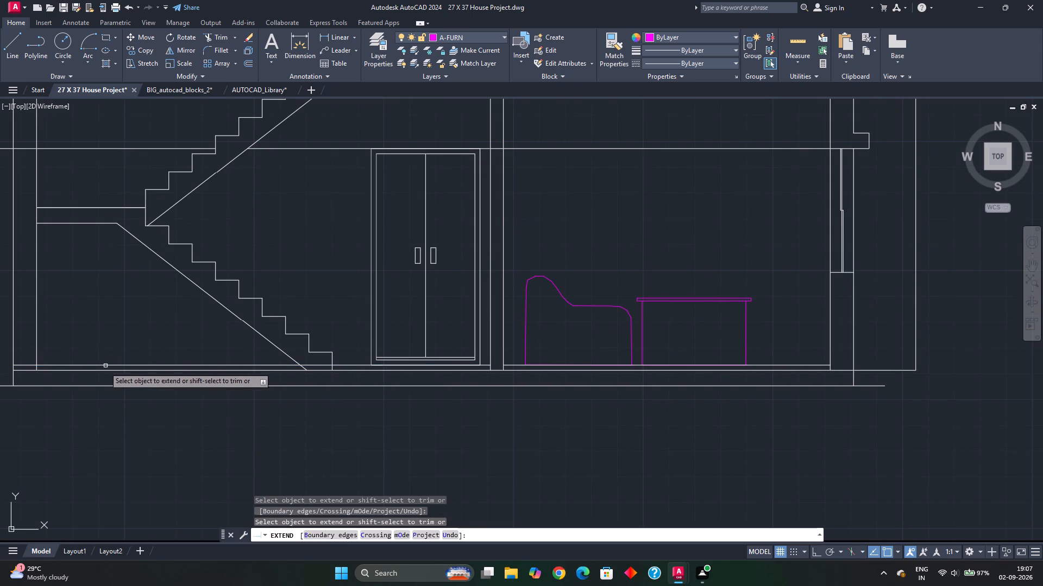
{"action": "scroll", "coordinate": [104, 365], "scroll_direction": "down", "scroll_amount": 1}
{"action": "middle_click_drag", "start_coordinate": [104, 365], "coordinate": [352, 322]}
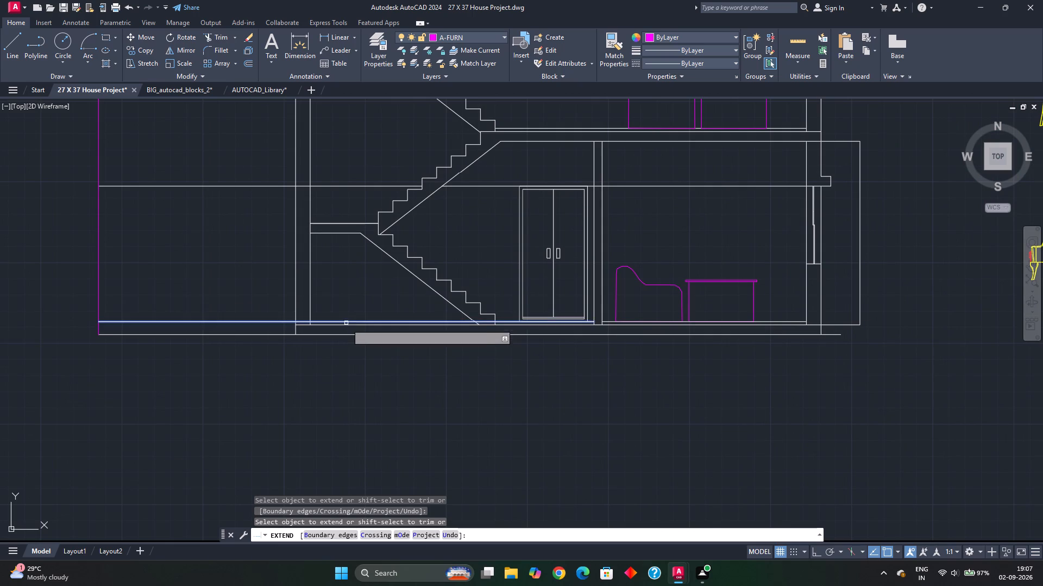
{"action": "left_click", "coordinate": [345, 321]}
{"action": "left_click", "coordinate": [336, 322]}
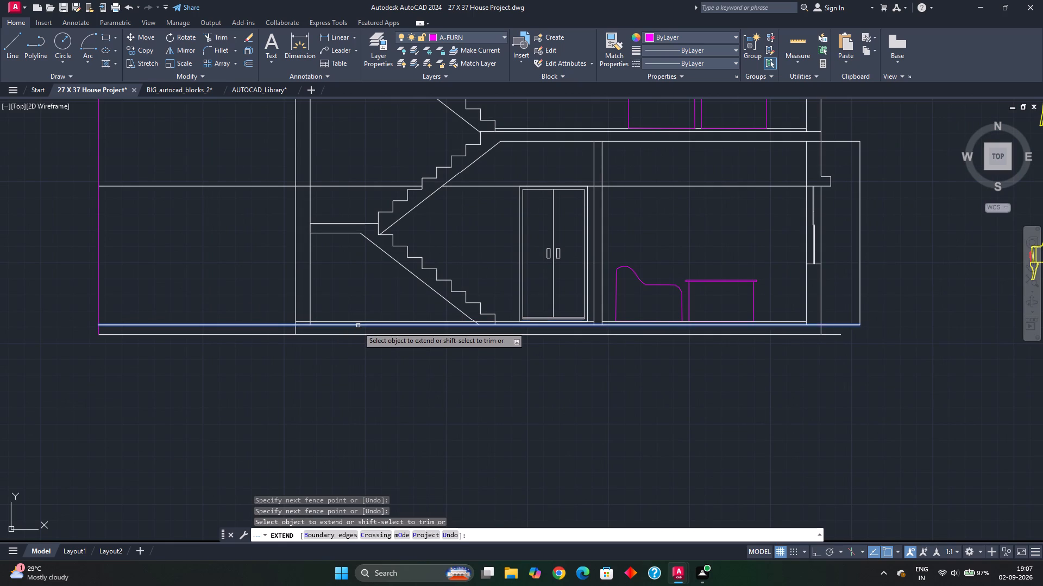
{"action": "left_click", "coordinate": [356, 322]}
Extend the first-floor finish line across the stairwell and end wall to the vertical line on the stair side.
{"action": "scroll", "coordinate": [386, 315], "scroll_direction": "down", "scroll_amount": 1}
{"action": "middle_click_drag", "start_coordinate": [387, 311], "coordinate": [323, 370]}
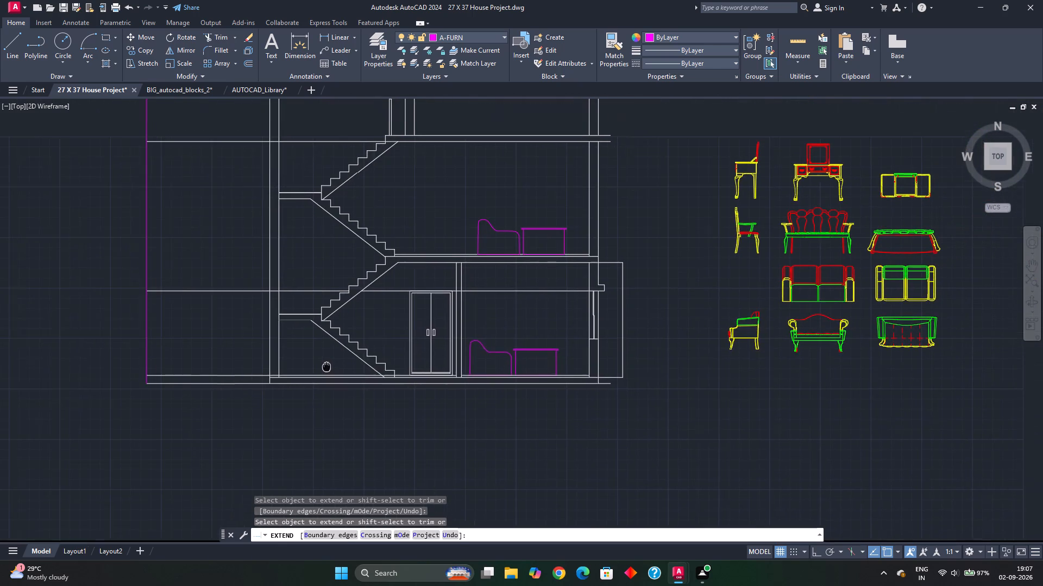
{"action": "middle_click_drag", "start_coordinate": [323, 370], "coordinate": [323, 370]}
{"action": "scroll", "coordinate": [417, 272], "scroll_direction": "up", "scroll_amount": 2}
{"action": "left_click", "coordinate": [412, 232]}
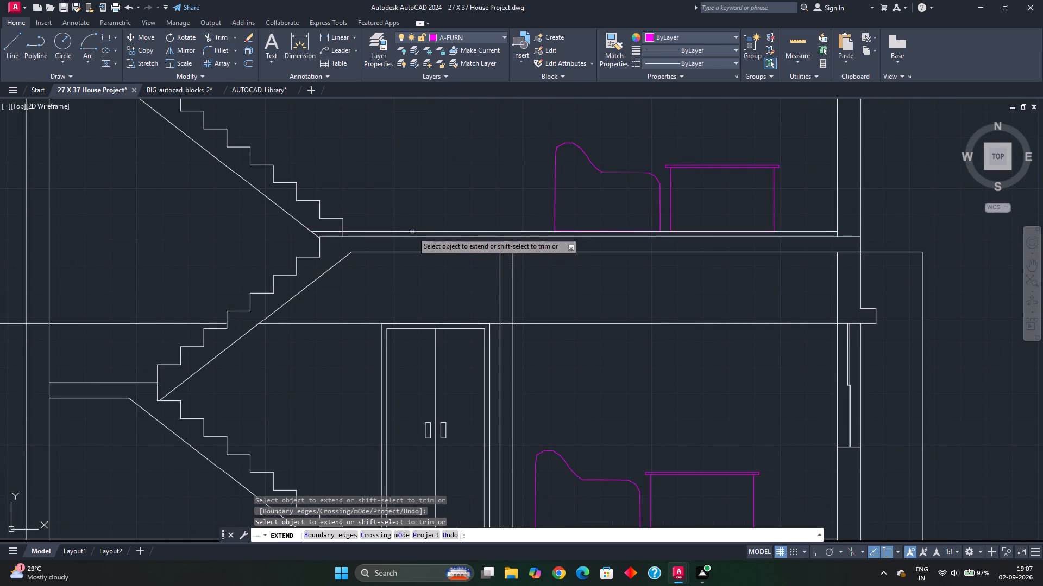
{"action": "left_click", "coordinate": [329, 230]}
{"action": "left_click", "coordinate": [329, 234]}
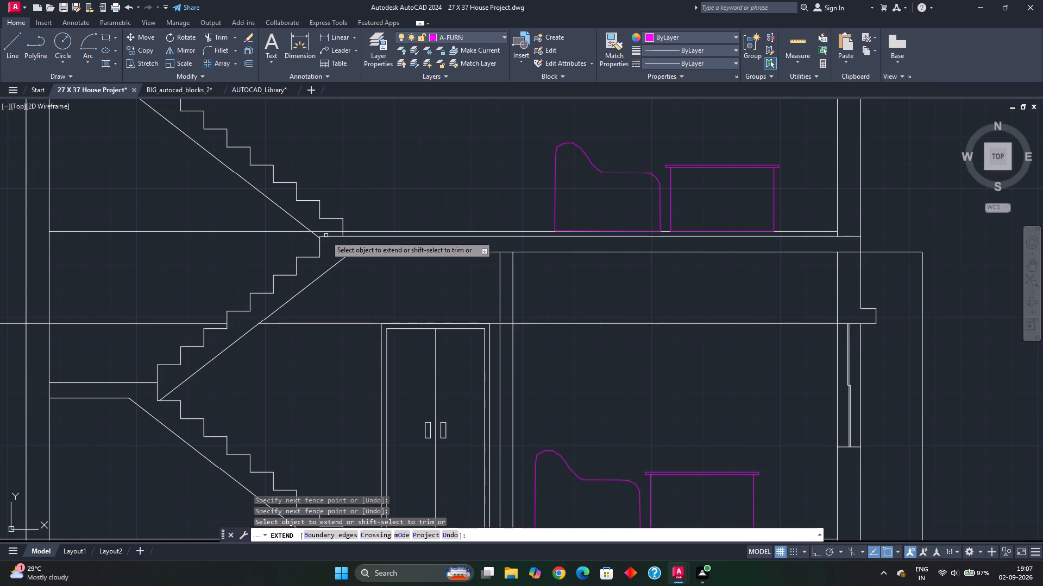
{"action": "left_click_drag", "start_coordinate": [241, 224], "coordinate": [206, 258]}
{"action": "scroll", "coordinate": [203, 258], "scroll_direction": "down", "scroll_amount": 1}
{"action": "middle_click_drag", "start_coordinate": [203, 259], "coordinate": [406, 261]}
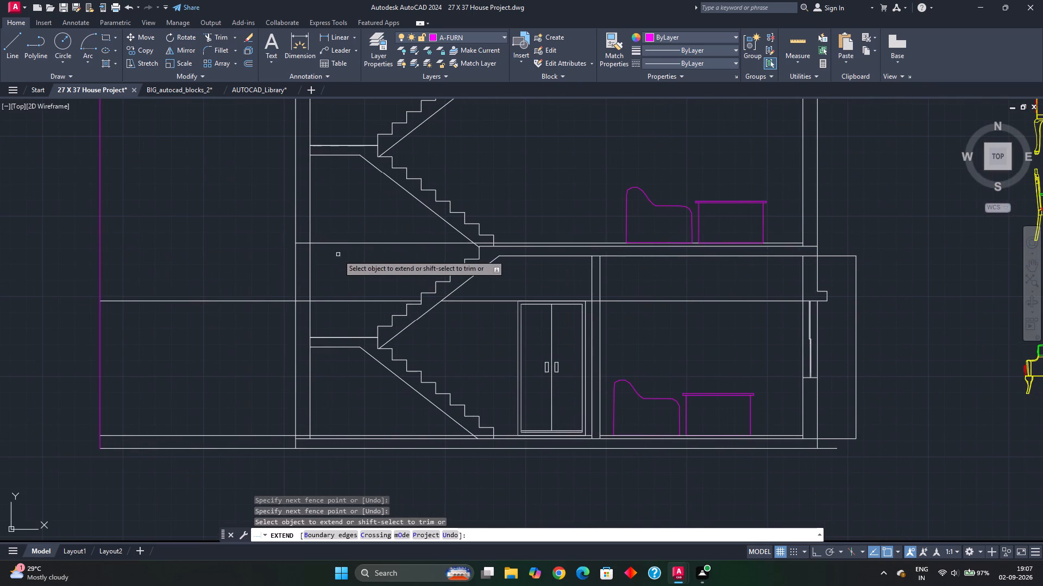
{"action": "left_click", "coordinate": [339, 243]}
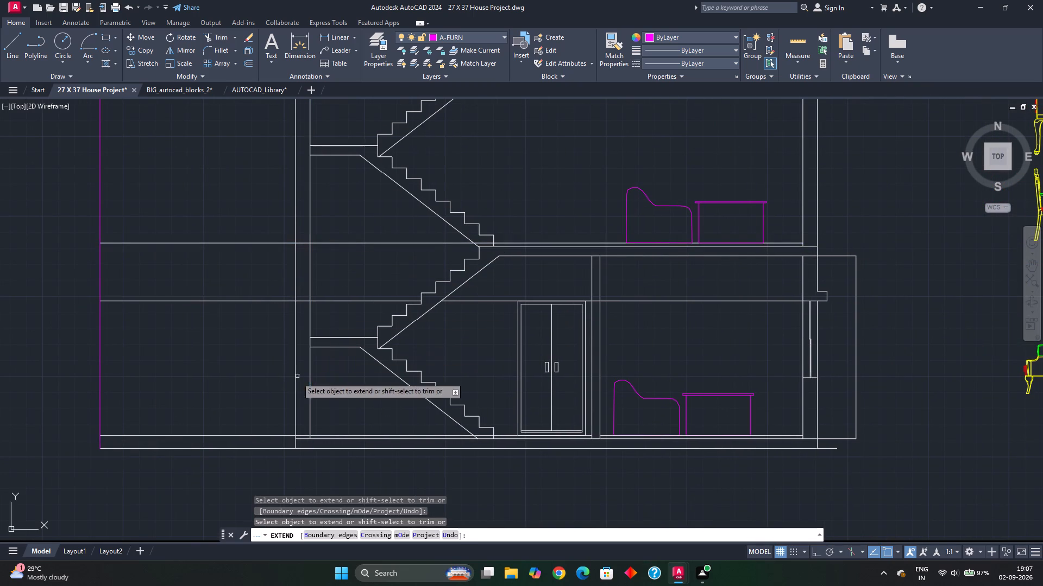
{"action": "key", "text": "Escape"}
{"action": "key", "text": "Escape"}
Regenerate the drawing display.
{"action": "key", "text": "r"}
{"action": "key", "text": "e"}
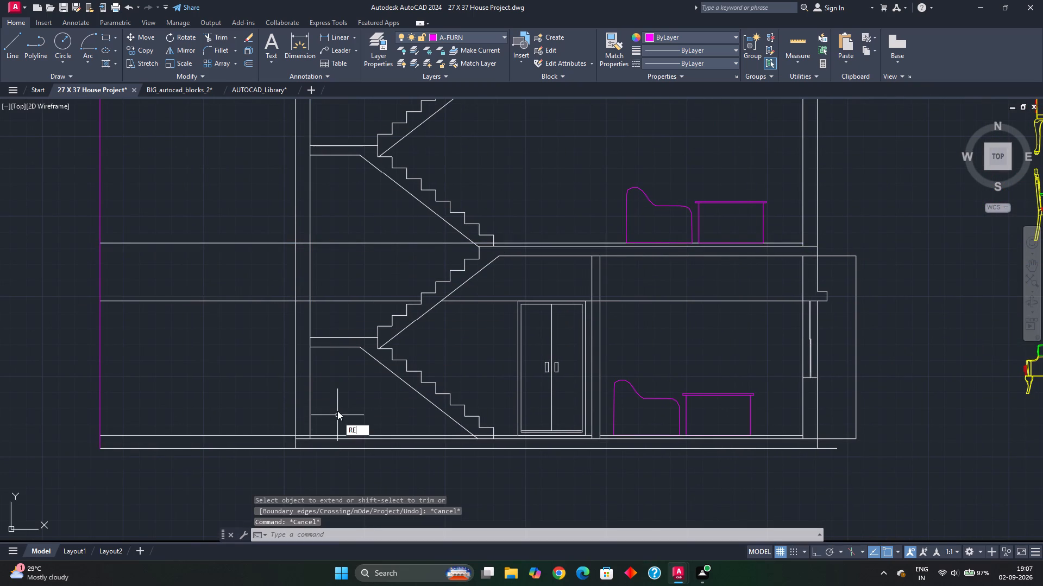
{"action": "key", "text": "space"}
{"action": "key", "text": "Escape"}
{"action": "key", "text": "Escape"}
Trim the ground floor finish line out of the end wall and from beneath the stair flight up to the lowest riser.
{"action": "key", "text": "t"}
{"action": "type", "text": "R"}
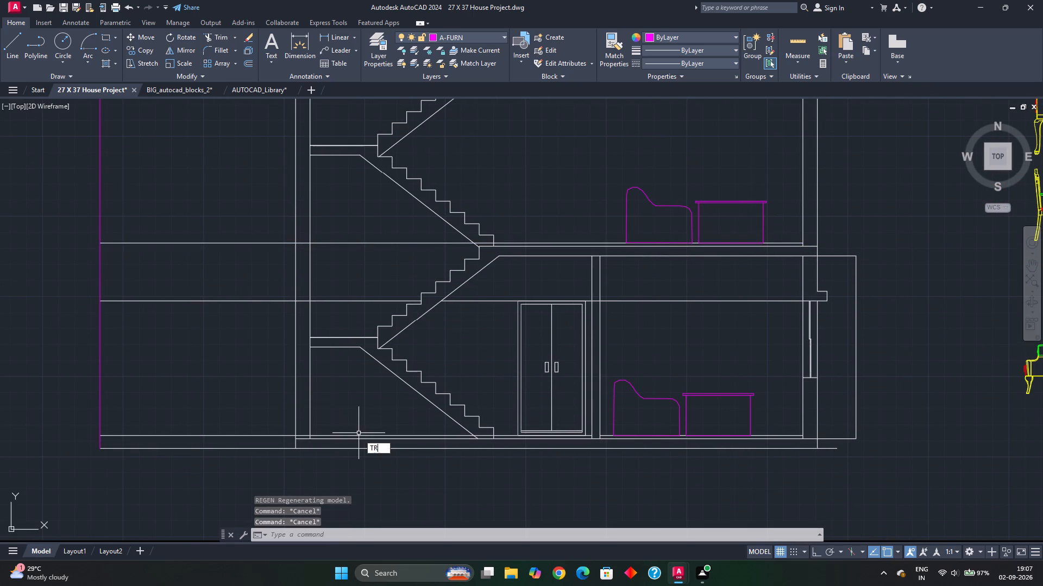
{"action": "key", "text": "space"}
{"action": "left_click", "coordinate": [361, 435]}
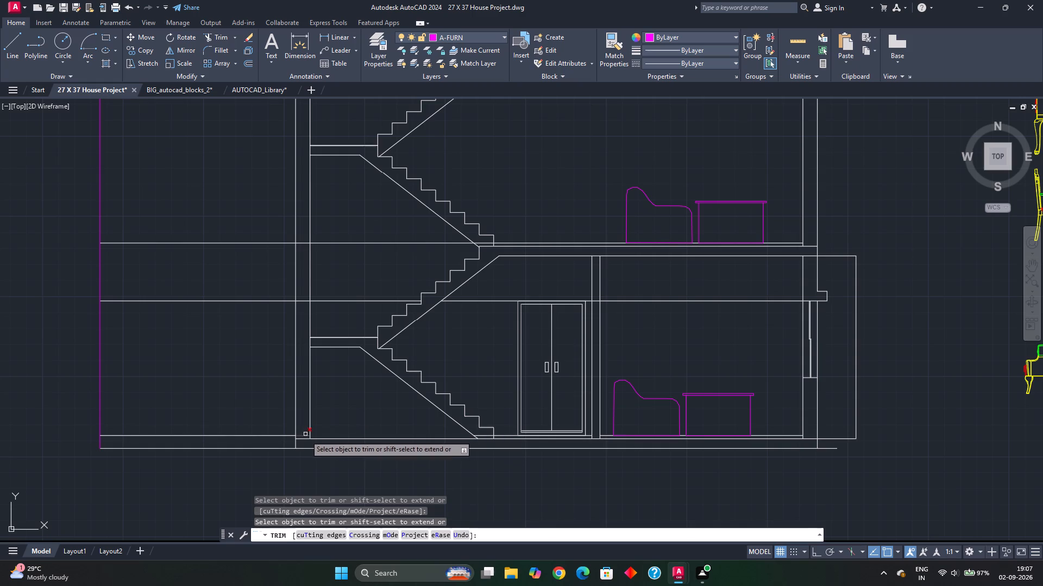
{"action": "left_click", "coordinate": [306, 436]}
{"action": "scroll", "coordinate": [479, 431], "scroll_direction": "up", "scroll_amount": 1}
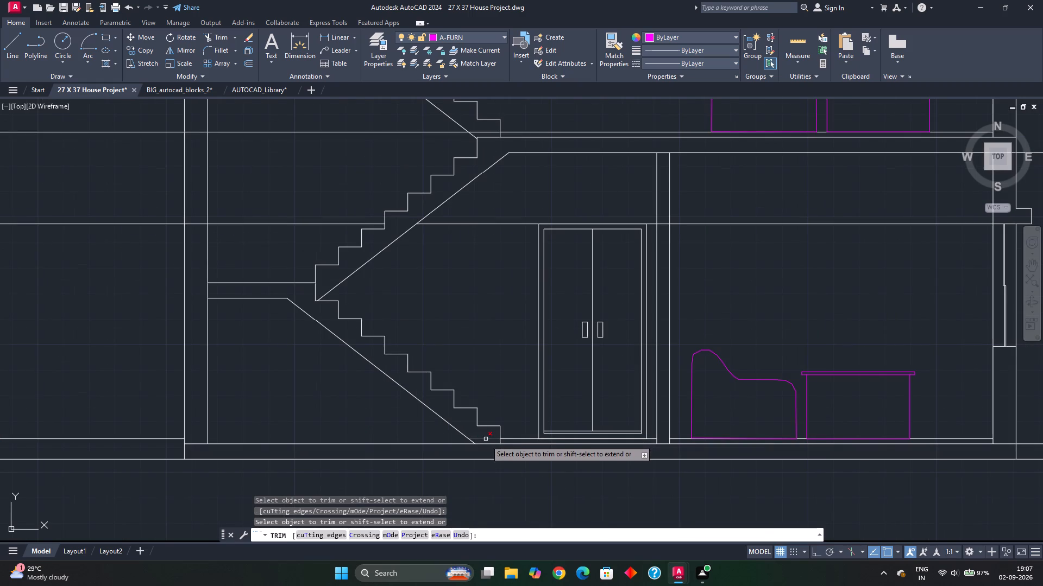
{"action": "left_click", "coordinate": [486, 440]}
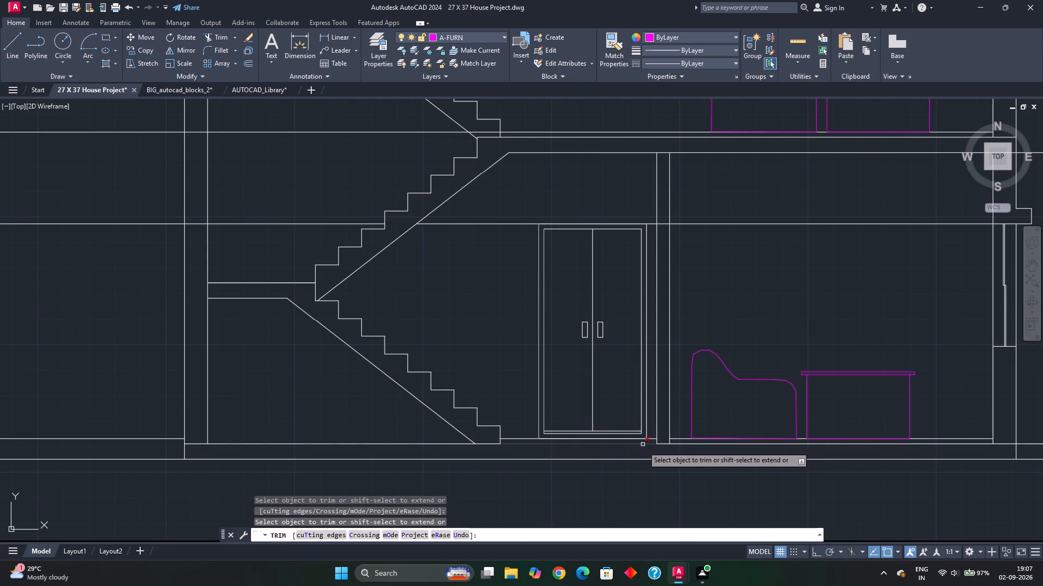
{"action": "middle_click_drag", "start_coordinate": [737, 461], "coordinate": [561, 428]}
{"action": "key", "text": "Escape"}
Erase the magenta vertical reference line on the stair side of the section.
{"action": "scroll", "coordinate": [645, 350], "scroll_direction": "down", "scroll_amount": 1}
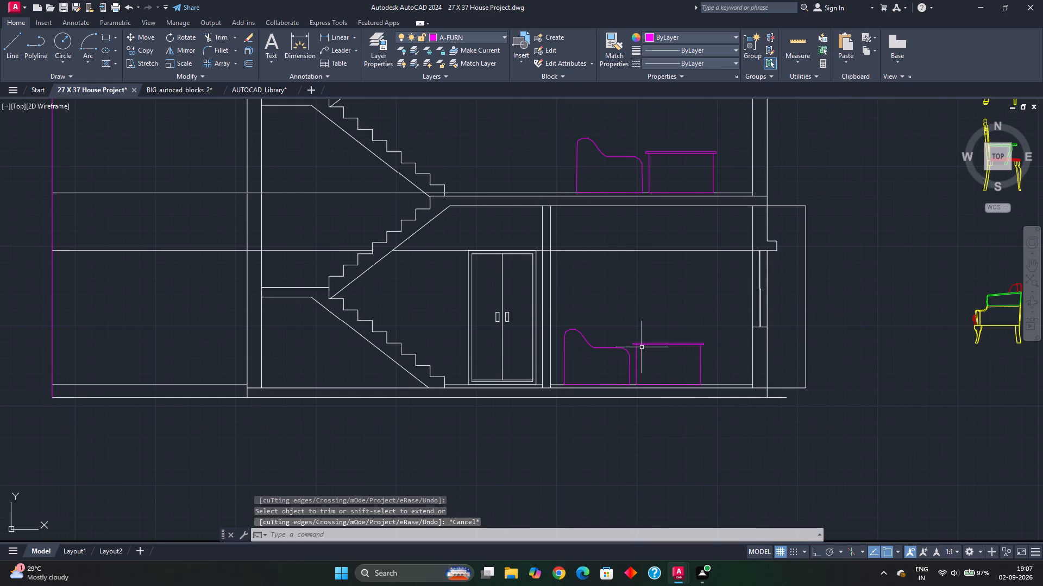
{"action": "middle_click_drag", "start_coordinate": [621, 296], "coordinate": [627, 322]}
{"action": "middle_click_drag", "start_coordinate": [315, 335], "coordinate": [461, 379]}
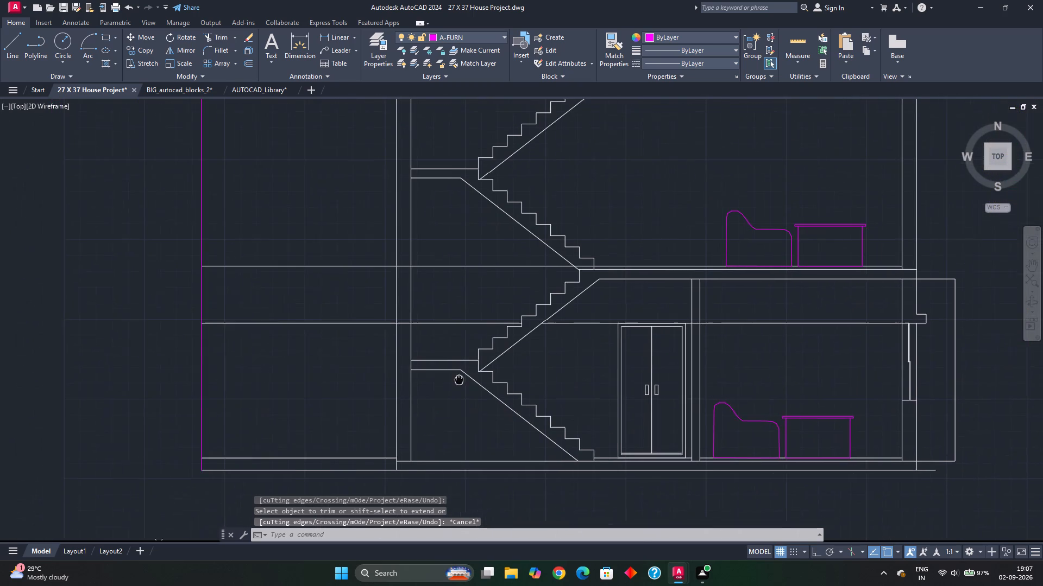
{"action": "middle_click_drag", "start_coordinate": [461, 379], "coordinate": [464, 374]}
{"action": "left_click_drag", "start_coordinate": [255, 370], "coordinate": [225, 373]}
{"action": "left_click", "coordinate": [167, 378]}
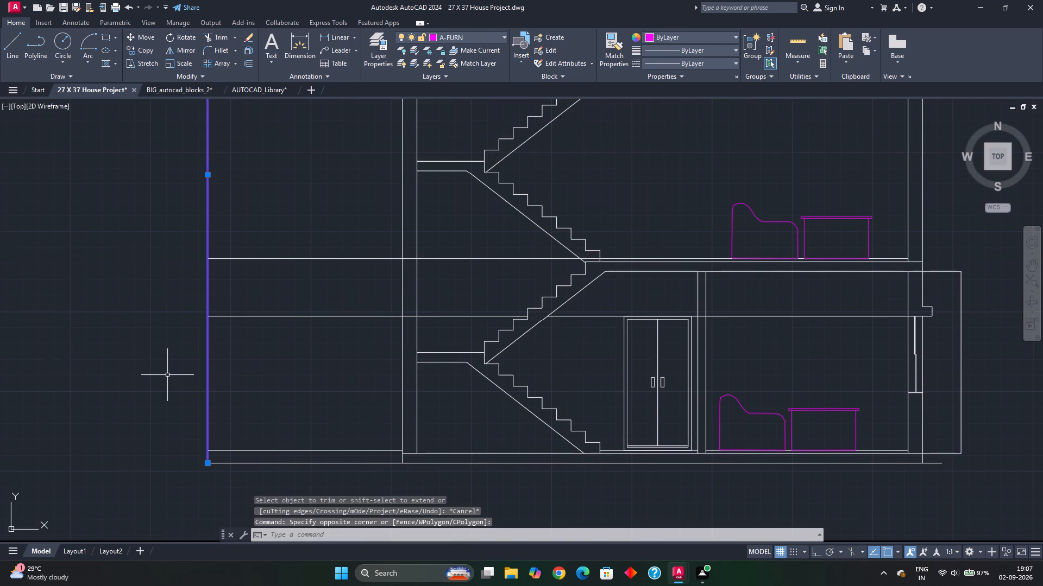
{"action": "key", "text": "Delete"}
Erase the group of spare chair and sofa blocks beside the section drawing.
{"action": "scroll", "coordinate": [167, 376], "scroll_direction": "down", "scroll_amount": 2}
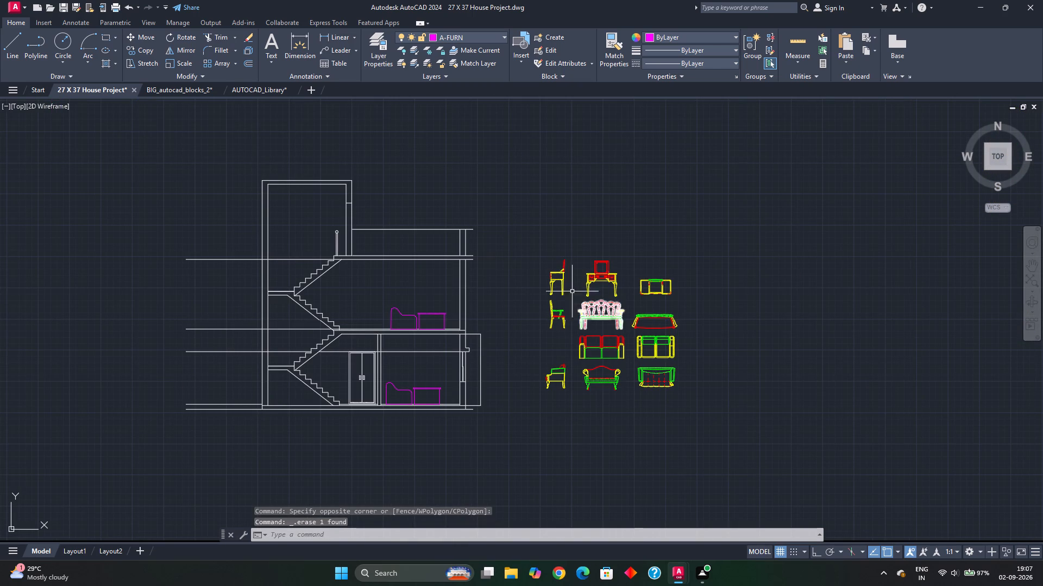
{"action": "left_click", "coordinate": [508, 234]}
{"action": "left_click", "coordinate": [692, 422]}
{"action": "key", "text": "Delete"}
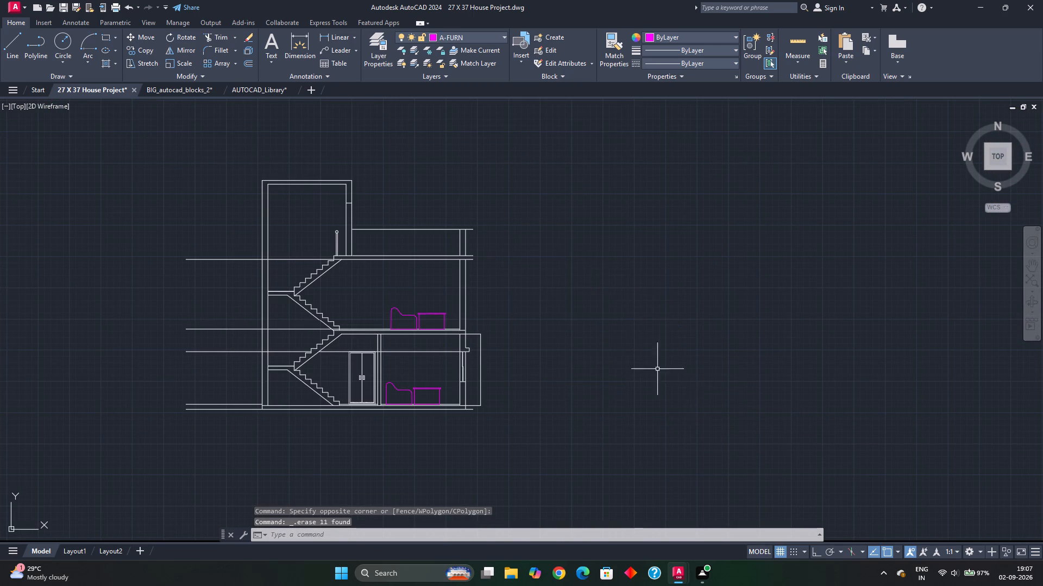
Erase section marker A above the toilet and the vertical section line running through the ground floor plan.
{"action": "scroll", "coordinate": [581, 368], "scroll_direction": "down", "scroll_amount": 2}
{"action": "middle_click_drag", "start_coordinate": [525, 334], "coordinate": [361, 335]}
{"action": "middle_click_drag", "start_coordinate": [324, 317], "coordinate": [303, 327]}
{"action": "middle_click_drag", "start_coordinate": [393, 303], "coordinate": [393, 304]}
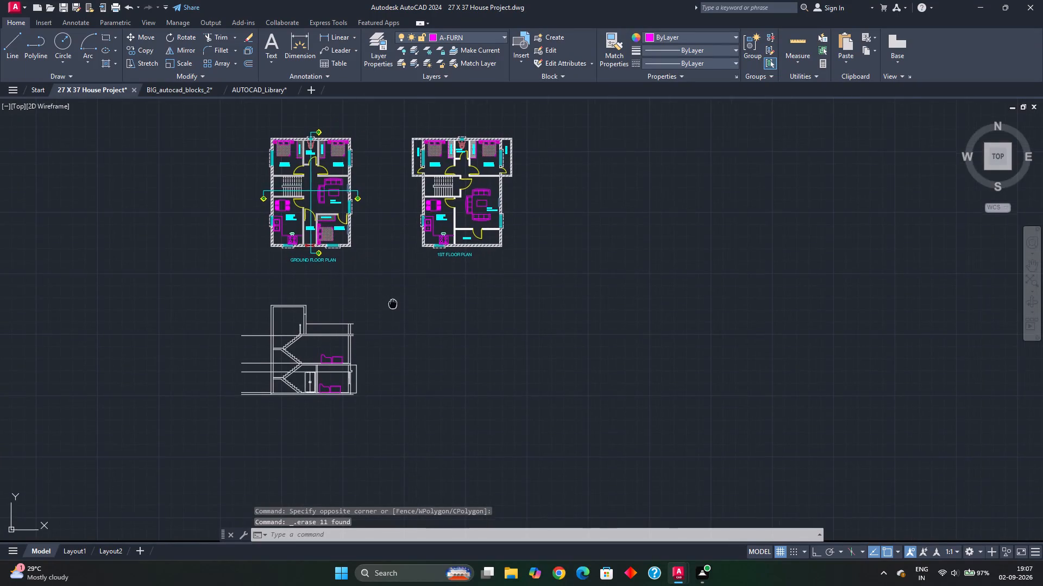
{"action": "middle_click_drag", "start_coordinate": [393, 304], "coordinate": [367, 356]}
{"action": "scroll", "coordinate": [326, 274], "scroll_direction": "up", "scroll_amount": 1}
{"action": "middle_click_drag", "start_coordinate": [326, 274], "coordinate": [327, 323]}
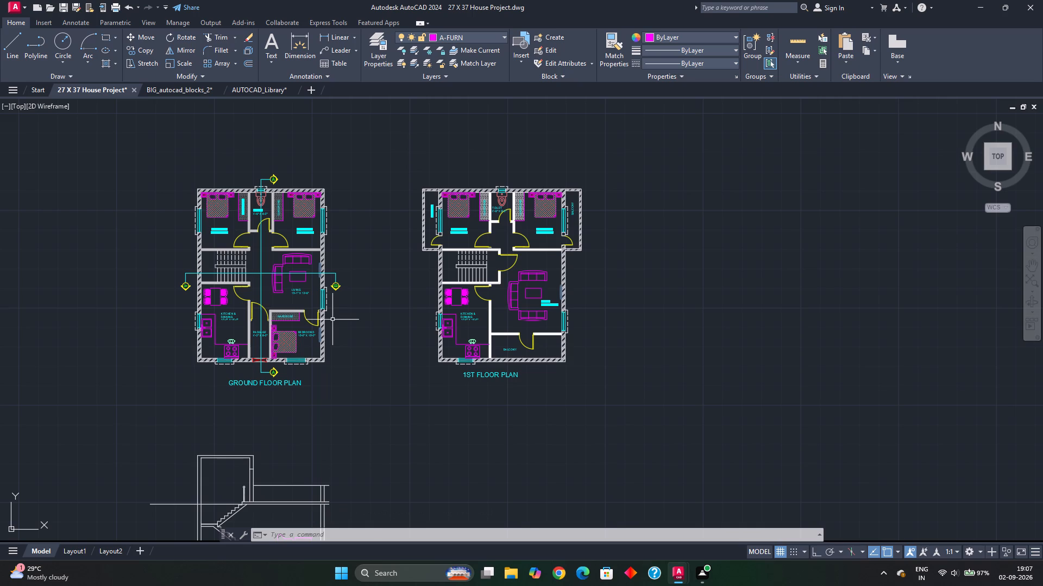
{"action": "scroll", "coordinate": [261, 194], "scroll_direction": "up", "scroll_amount": 2}
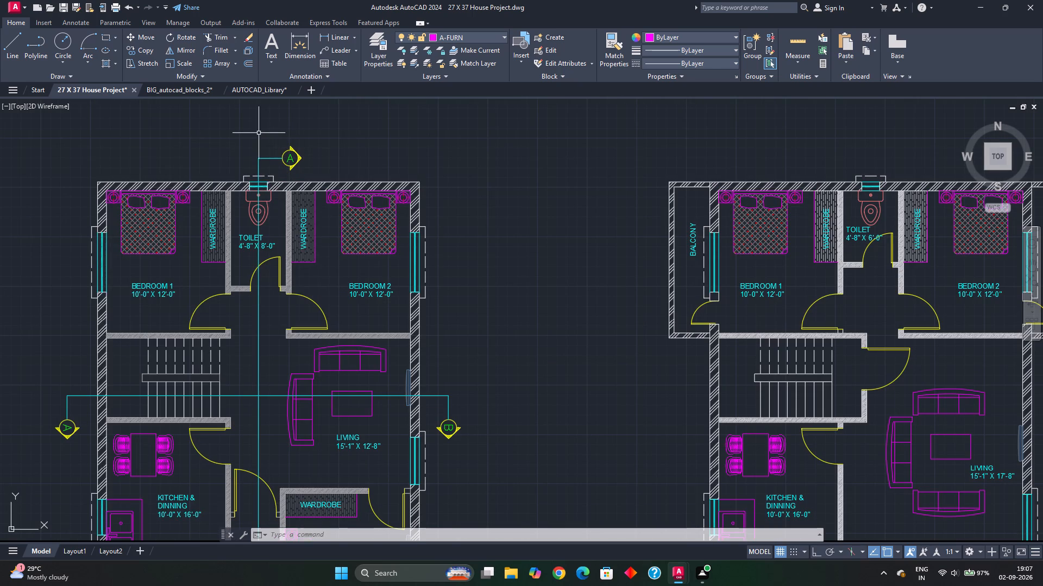
{"action": "left_click", "coordinate": [232, 132]}
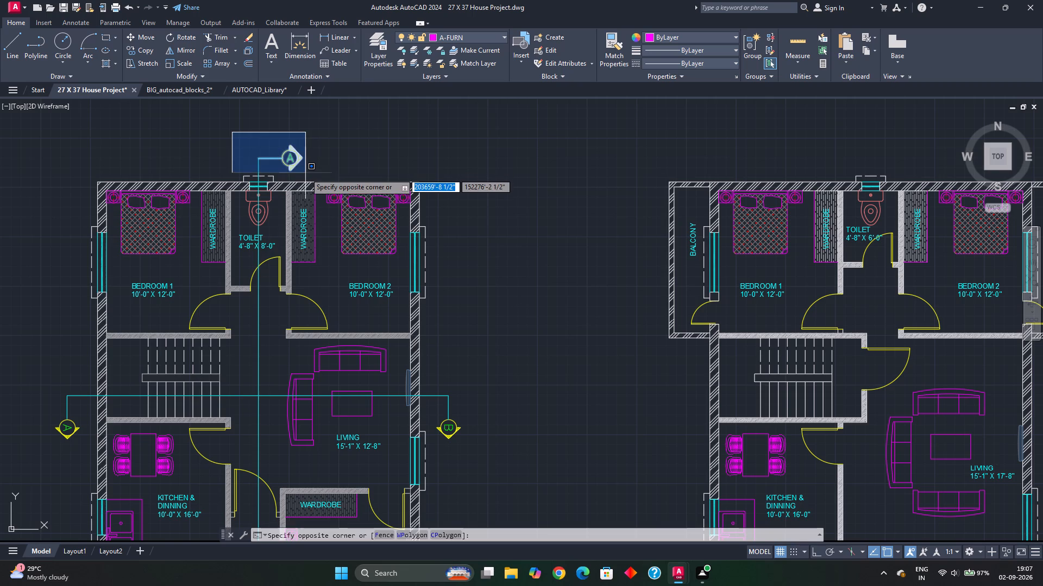
{"action": "left_click", "coordinate": [305, 174]}
{"action": "key", "text": "Delete"}
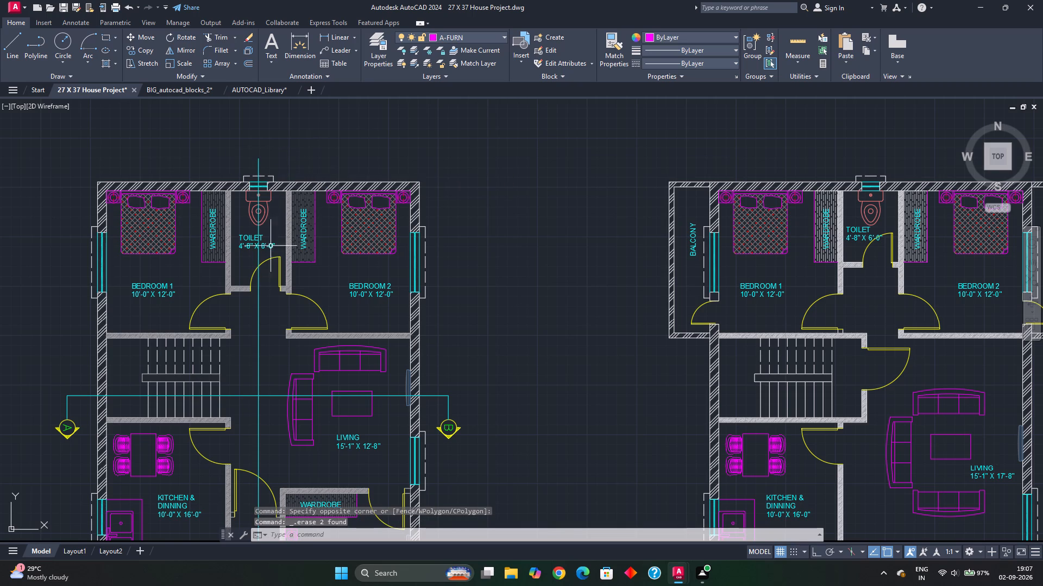
{"action": "left_click", "coordinate": [260, 311]}
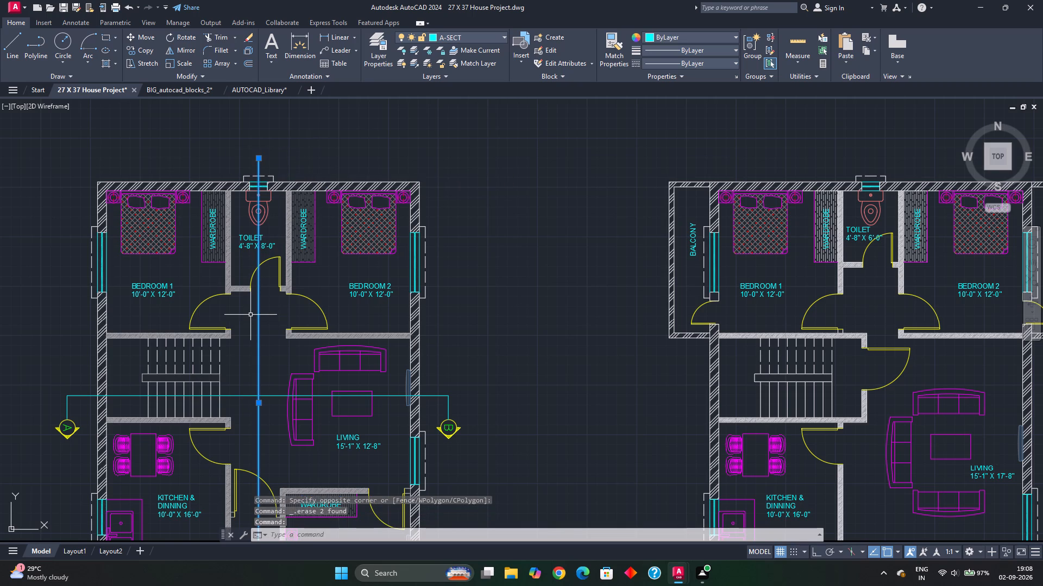
{"action": "key", "text": "Delete"}
Erase the remaining section marker A and its short line below the ground floor plan's entrance.
{"action": "middle_click_drag", "start_coordinate": [258, 354], "coordinate": [271, 158]}
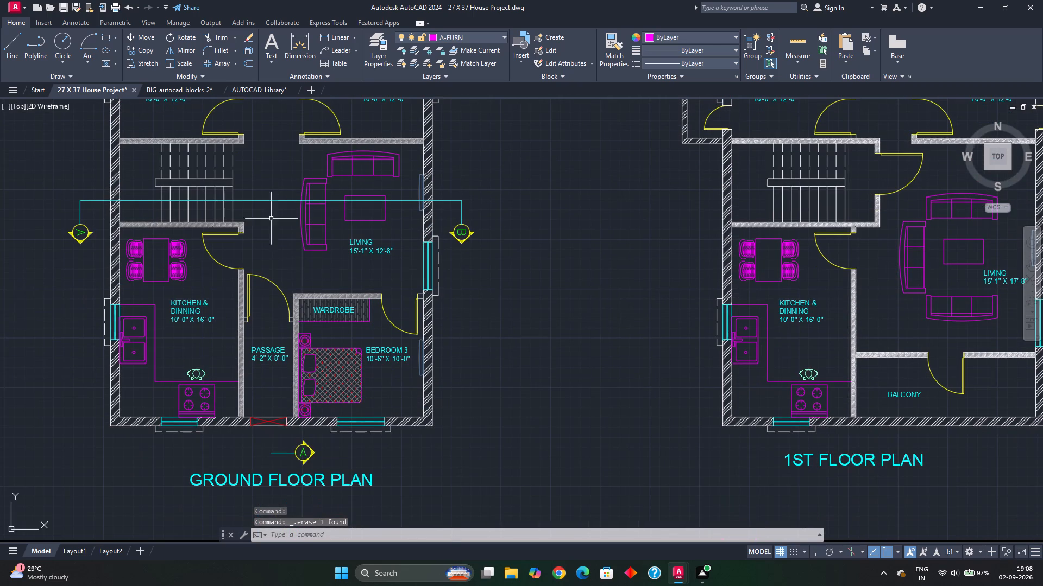
{"action": "left_click", "coordinate": [263, 445]}
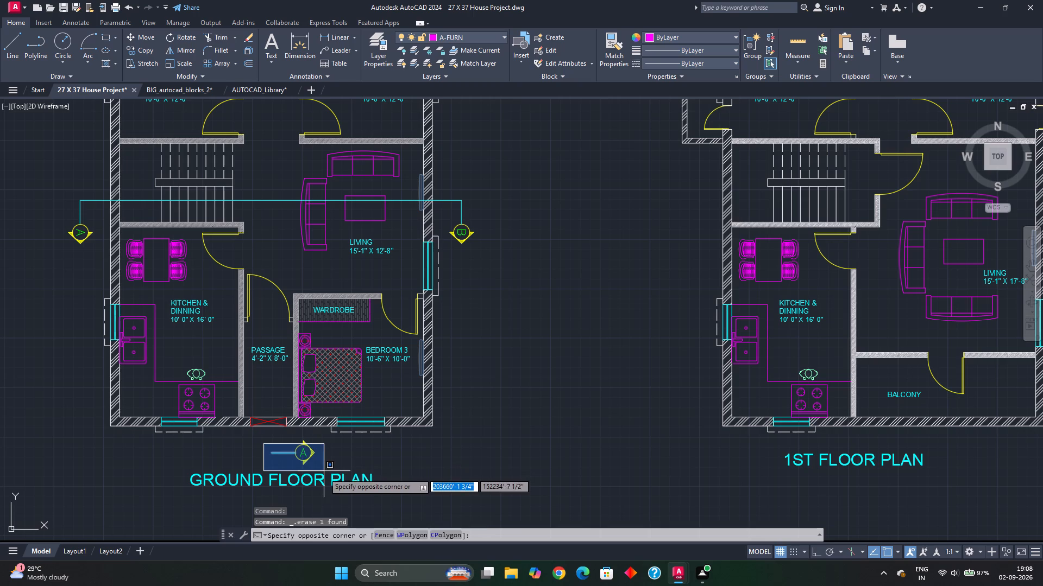
{"action": "left_click", "coordinate": [323, 470]}
{"action": "left_click_drag", "start_coordinate": [309, 443], "coordinate": [298, 464]}
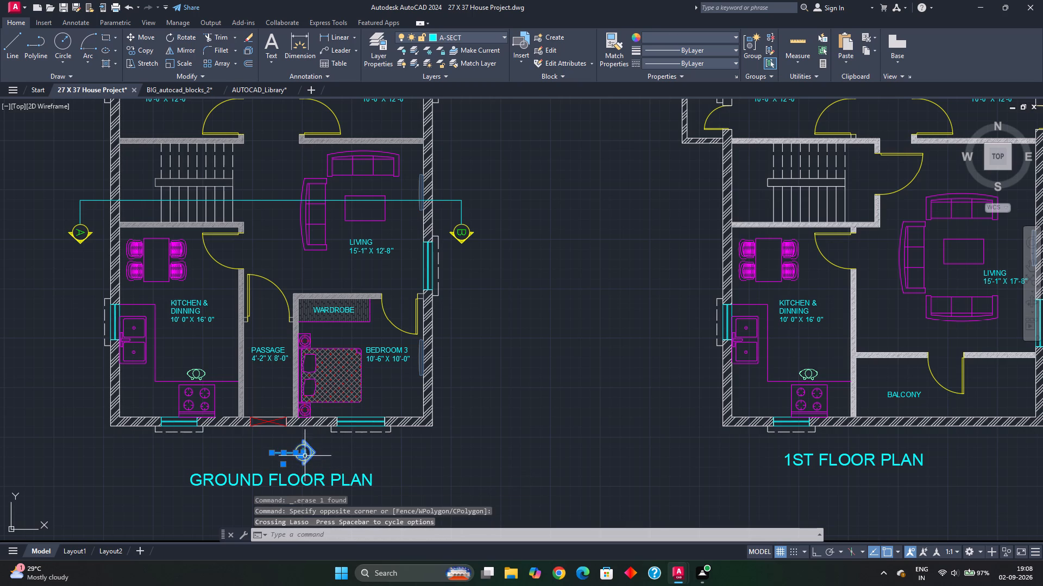
{"action": "key", "text": "Delete"}
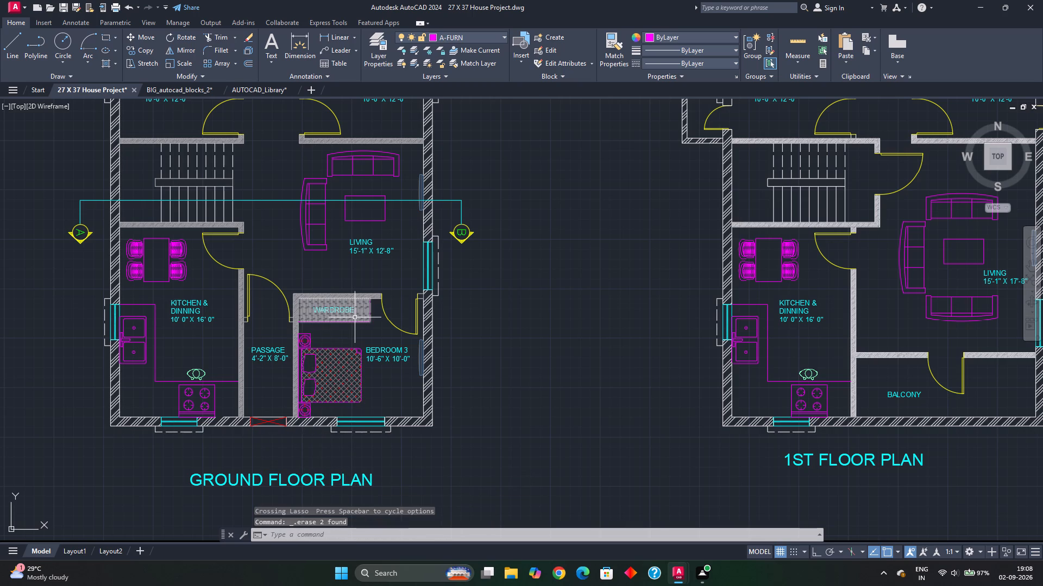
Change the section sign to A on the marker at the living room end of the horizontal section line.
{"action": "double_click", "coordinate": [462, 233]}
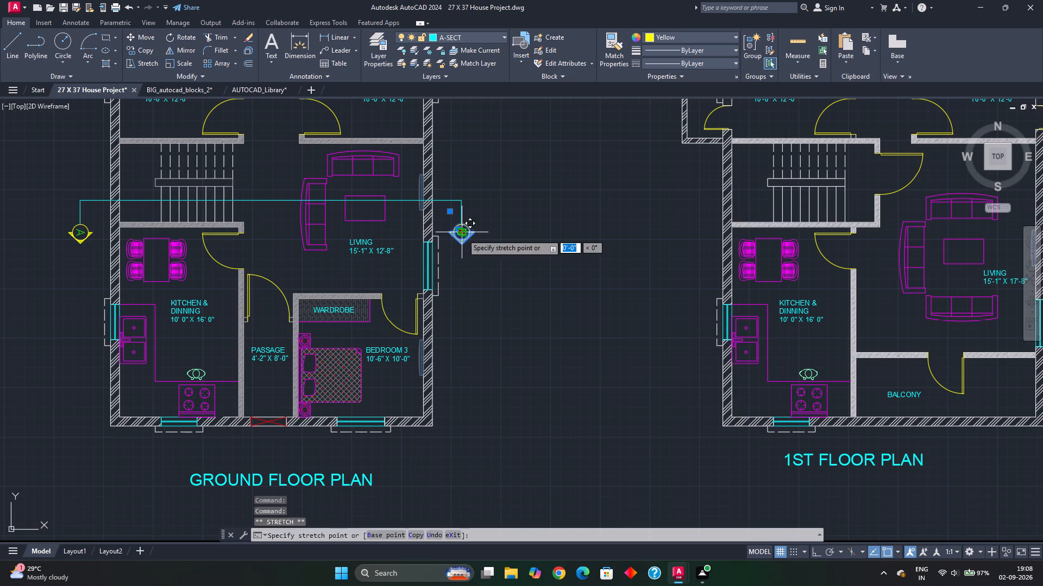
{"action": "key", "text": "Escape"}
{"action": "key", "text": "Escape"}
{"action": "double_click", "coordinate": [462, 233]}
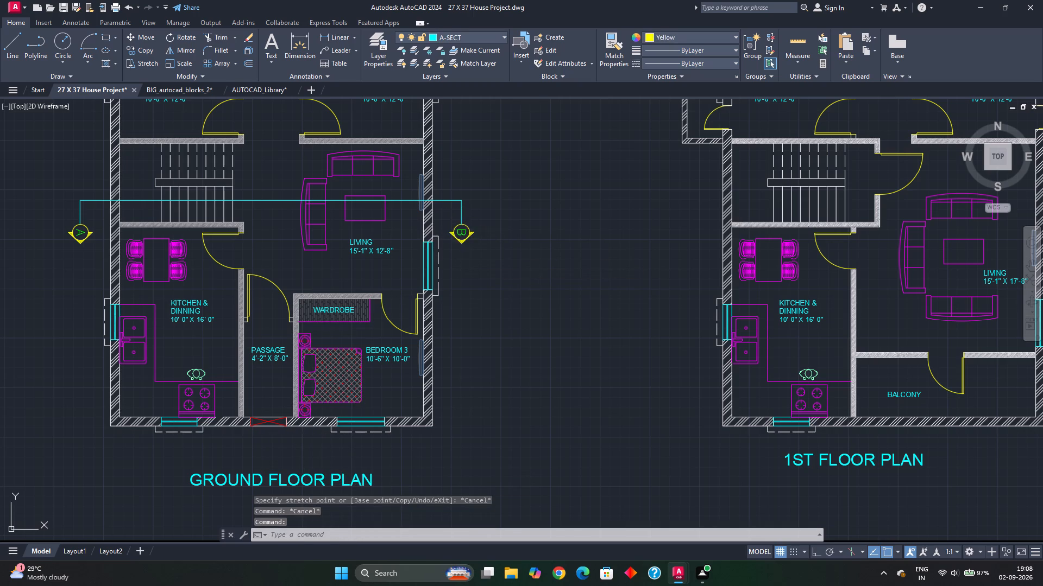
{"action": "left_click_drag", "start_coordinate": [460, 327], "coordinate": [444, 330]}
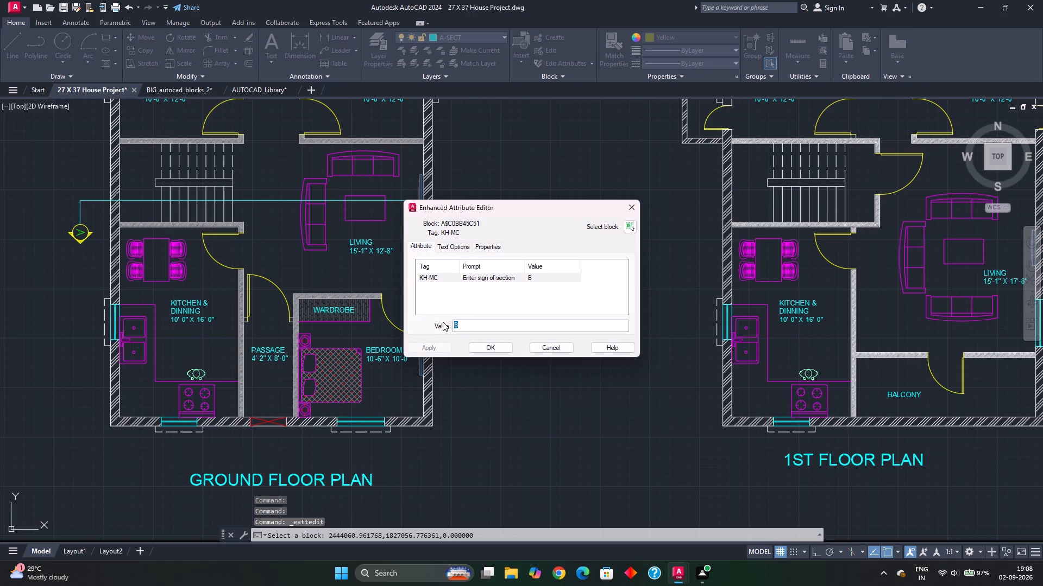
{"action": "key", "text": "a"}
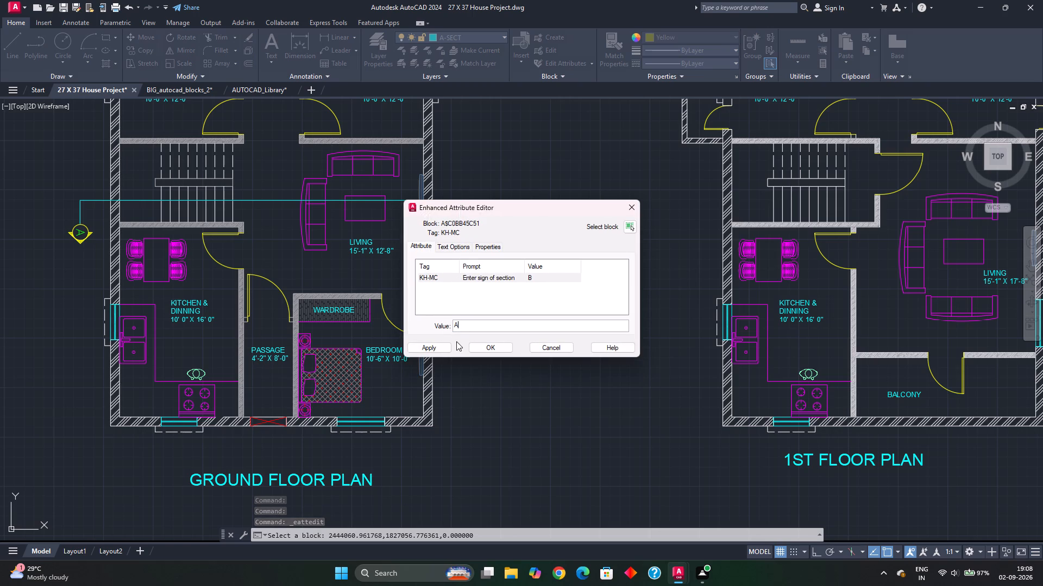
{"action": "left_click", "coordinate": [479, 346]}
{"action": "key", "text": "Escape"}
Make layer 0 the current layer for further linework on the section drawing.
{"action": "scroll", "coordinate": [475, 232], "scroll_direction": "up", "scroll_amount": 1}
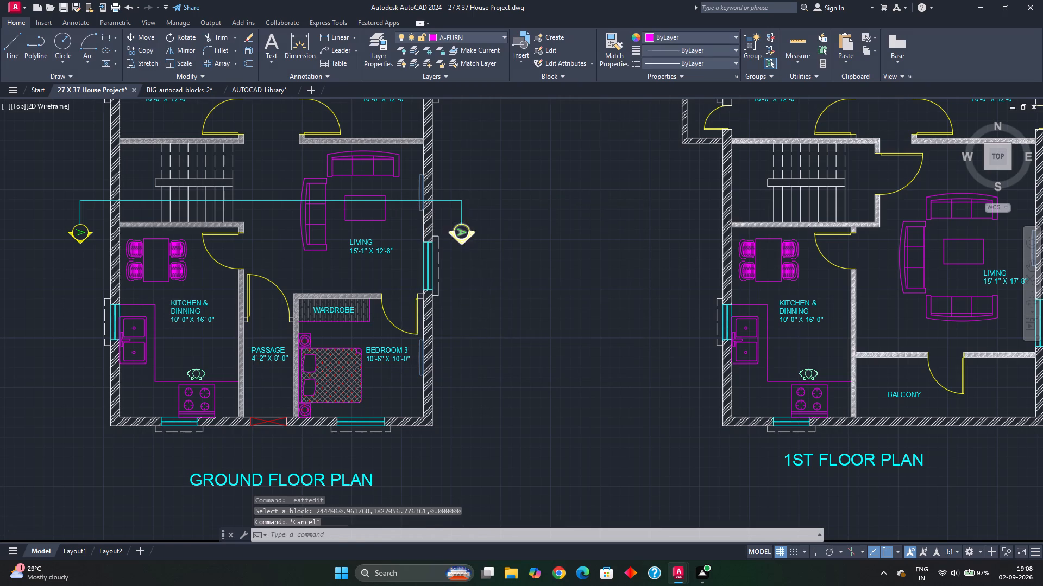
{"action": "scroll", "coordinate": [475, 232], "scroll_direction": "up", "scroll_amount": 1}
{"action": "scroll", "coordinate": [471, 302], "scroll_direction": "down", "scroll_amount": 2}
{"action": "middle_click_drag", "start_coordinate": [485, 366], "coordinate": [480, 346]}
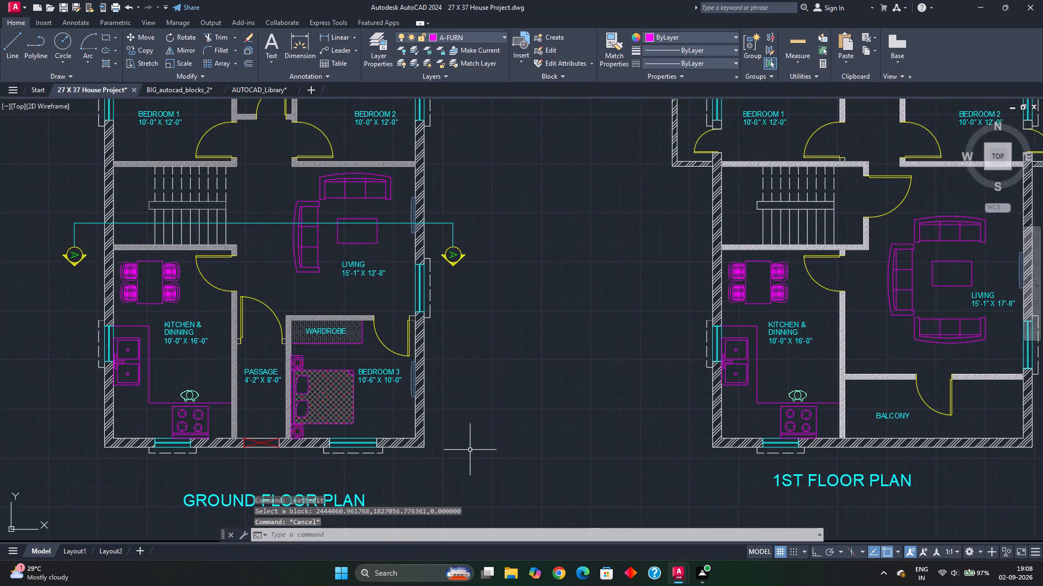
{"action": "middle_click_drag", "start_coordinate": [469, 436], "coordinate": [453, 327]}
{"action": "scroll", "coordinate": [453, 380], "scroll_direction": "down", "scroll_amount": 1}
{"action": "middle_click_drag", "start_coordinate": [449, 372], "coordinate": [429, 257]}
{"action": "scroll", "coordinate": [418, 305], "scroll_direction": "down", "scroll_amount": 1}
{"action": "middle_click_drag", "start_coordinate": [417, 309], "coordinate": [417, 240]}
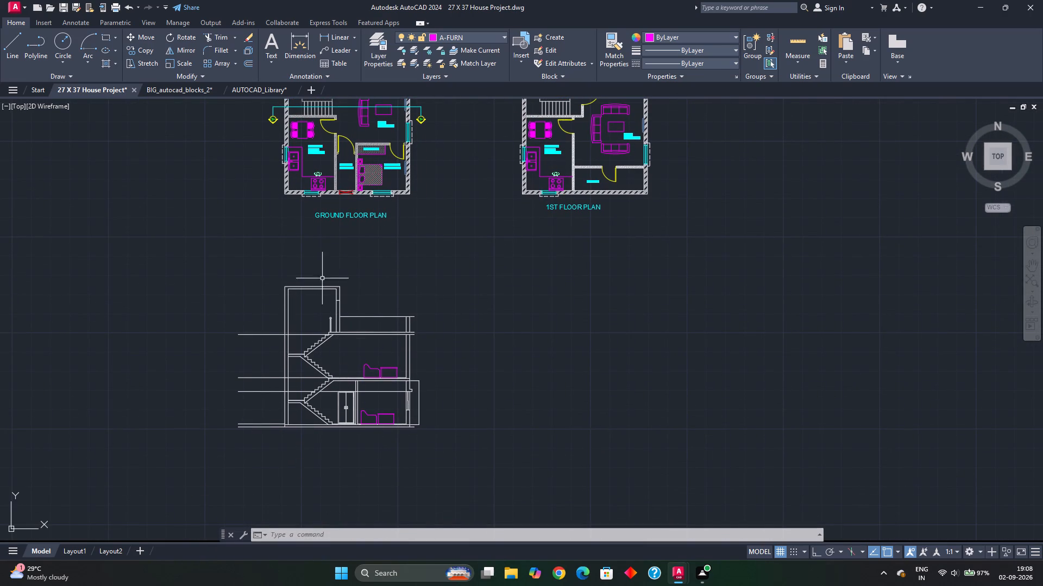
{"action": "scroll", "coordinate": [344, 327], "scroll_direction": "up", "scroll_amount": 2}
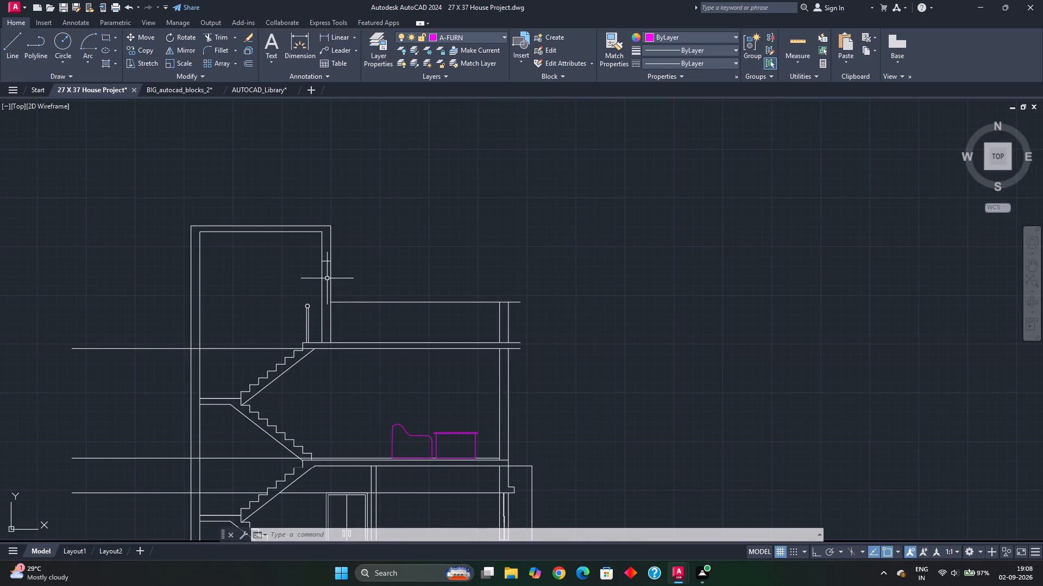
{"action": "scroll", "coordinate": [327, 278], "scroll_direction": "up", "scroll_amount": 1}
{"action": "key", "text": "l"}
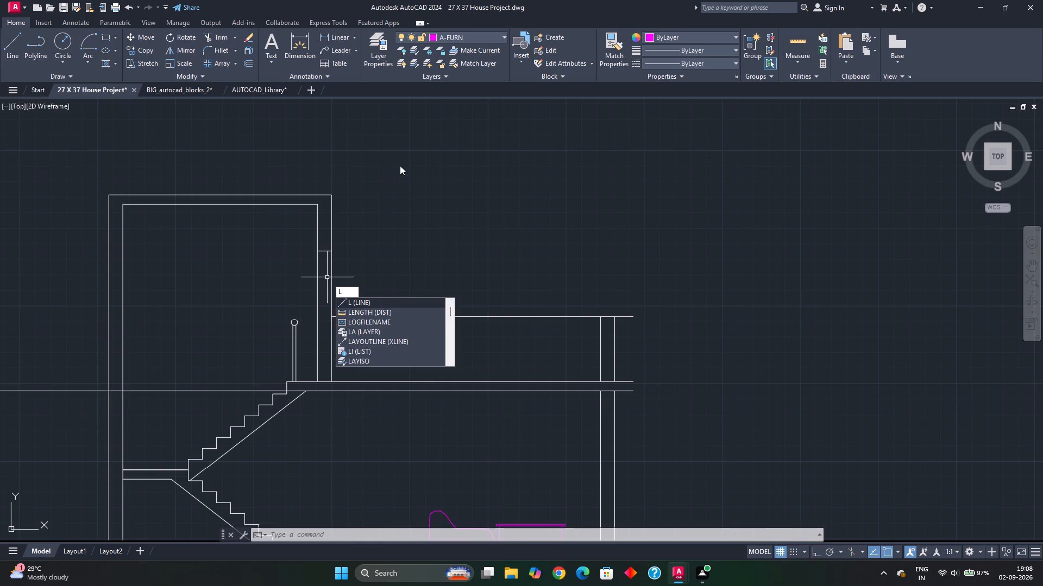
{"action": "key", "text": "Escape"}
{"action": "left_click", "coordinate": [497, 37]}
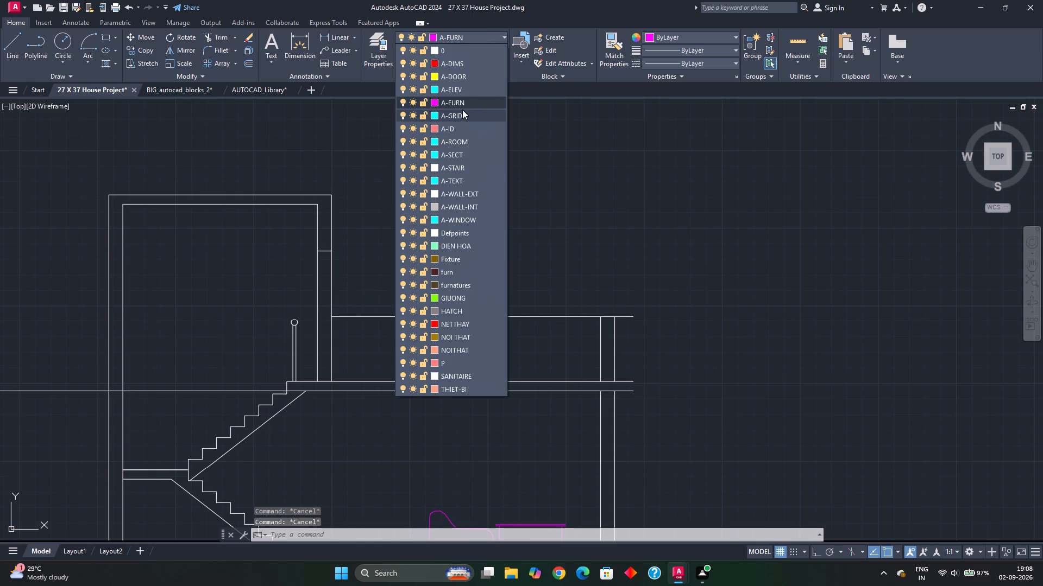
{"action": "left_click", "coordinate": [457, 49]}
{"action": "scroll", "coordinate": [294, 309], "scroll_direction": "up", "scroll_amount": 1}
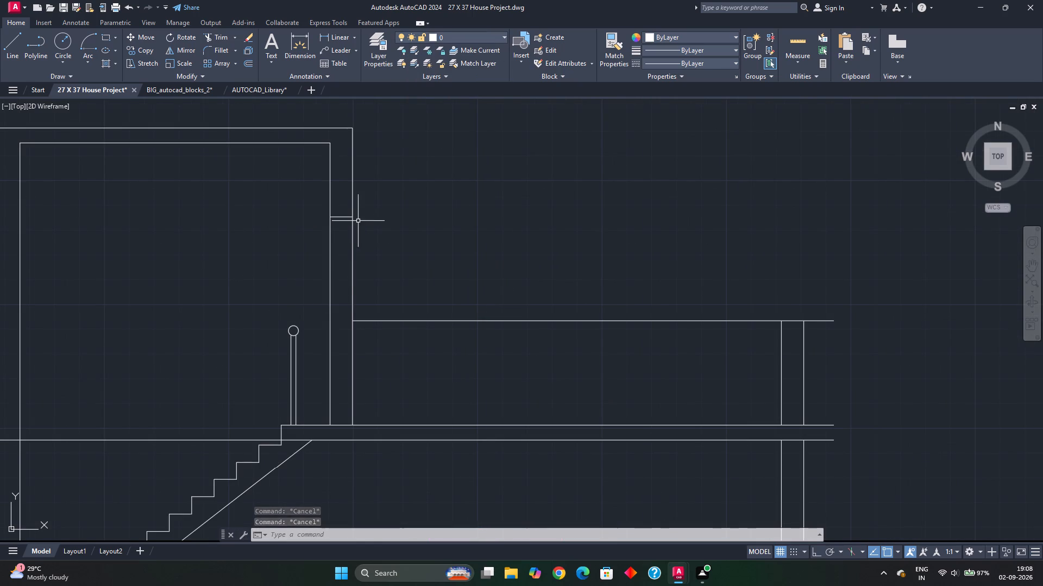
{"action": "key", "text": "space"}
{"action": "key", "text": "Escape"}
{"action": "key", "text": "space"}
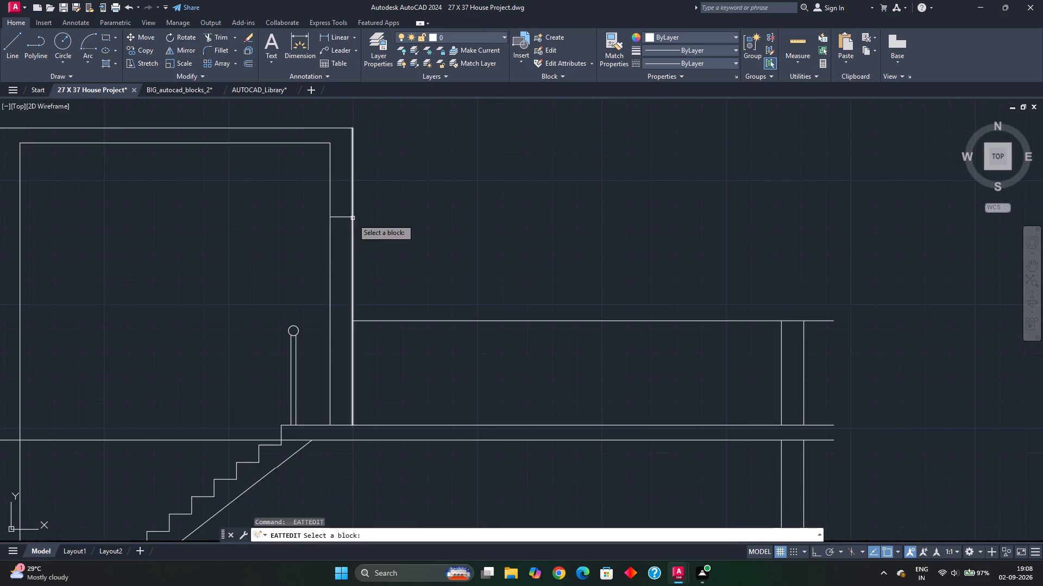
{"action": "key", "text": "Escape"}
Draw two crossing diagonal lines corner to corner in the door opening of the stair headroom wall.
{"action": "type", "text": "L"}
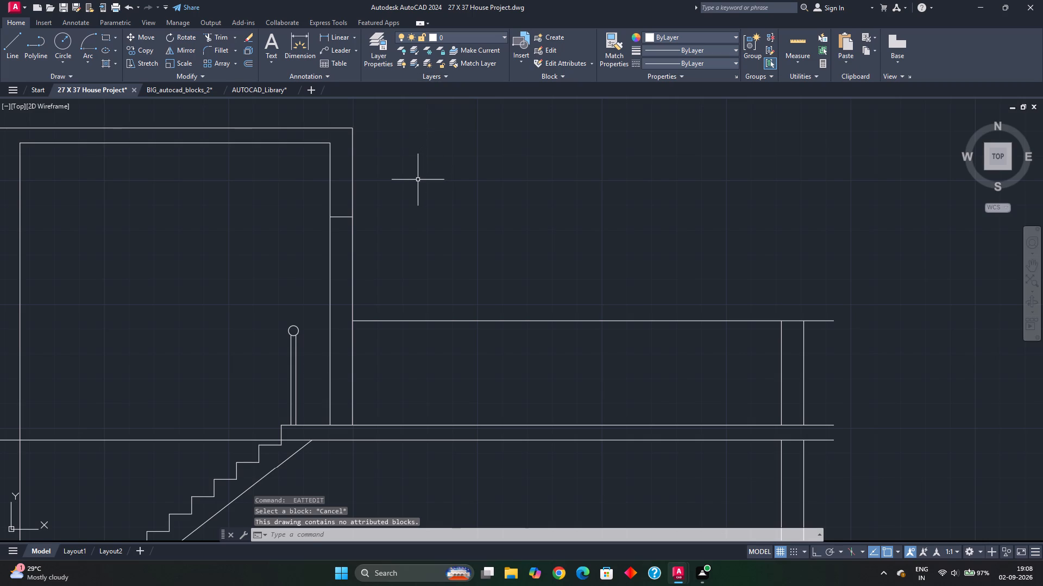
{"action": "key", "text": "space"}
{"action": "left_click", "coordinate": [355, 219]}
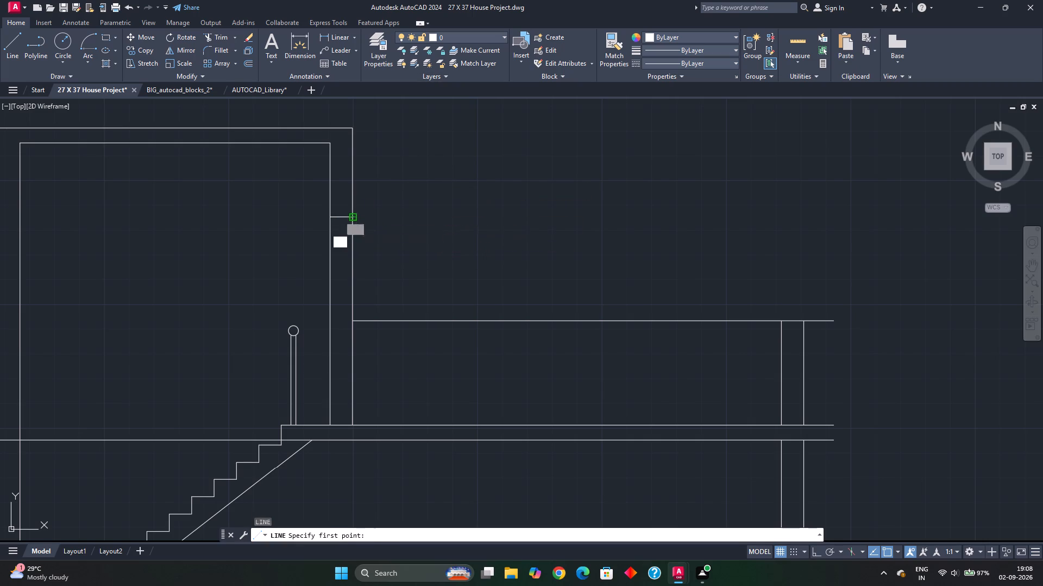
{"action": "left_click", "coordinate": [331, 428]}
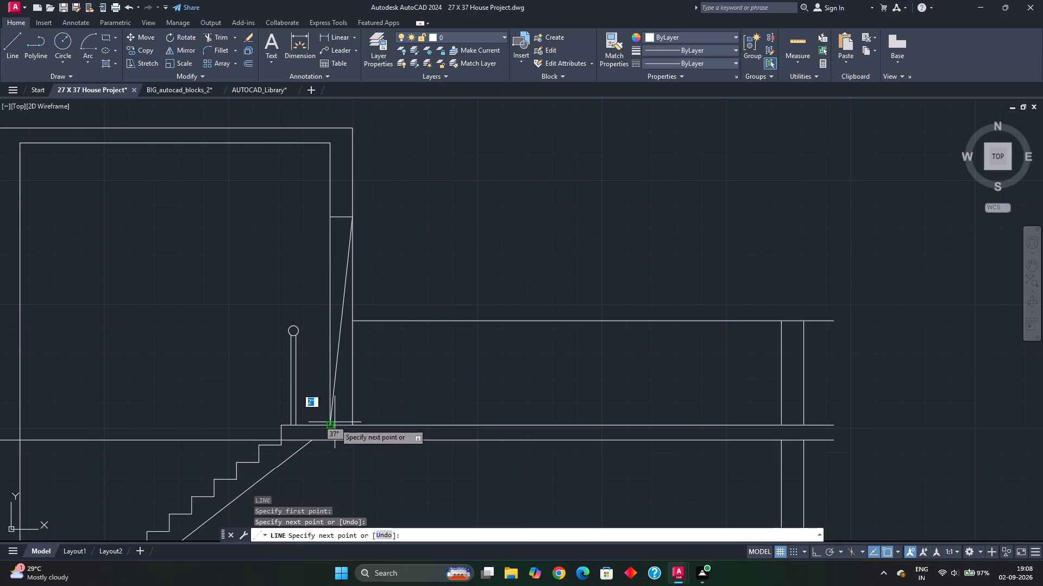
{"action": "key", "text": "grave"}
{"action": "key", "text": "Escape"}
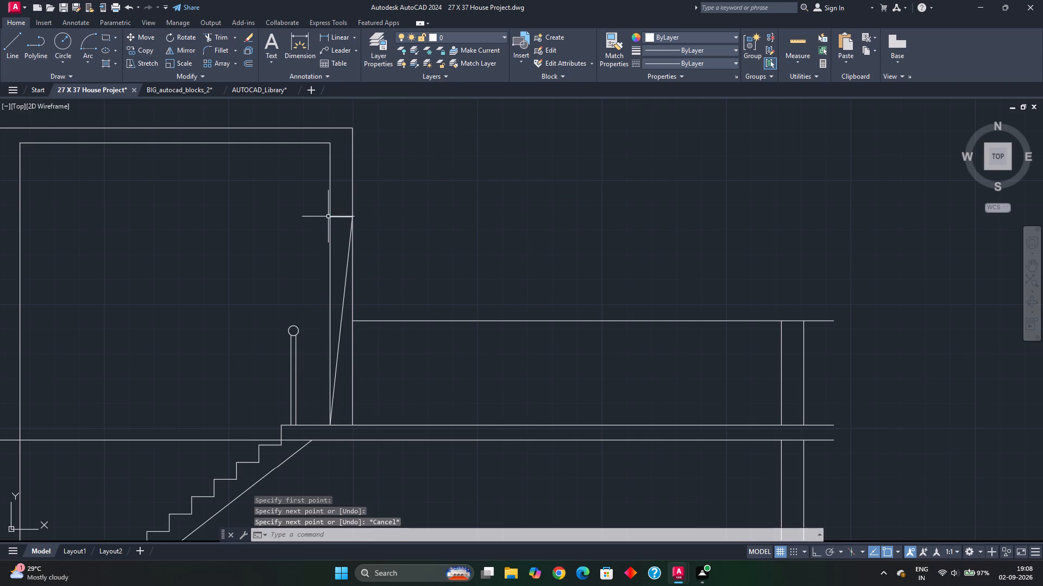
{"action": "key", "text": "space"}
{"action": "left_click", "coordinate": [330, 217]}
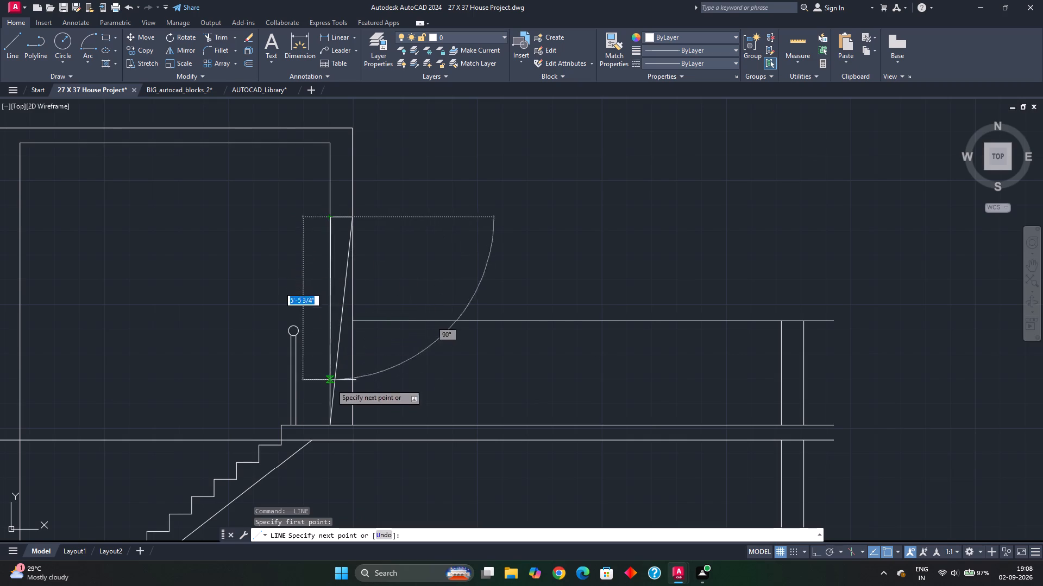
{"action": "left_click", "coordinate": [351, 426]}
{"action": "key", "text": "Escape"}
Examine the section from the stair headroom down to the ground floor and its base lines.
{"action": "scroll", "coordinate": [366, 341], "scroll_direction": "down", "scroll_amount": 1}
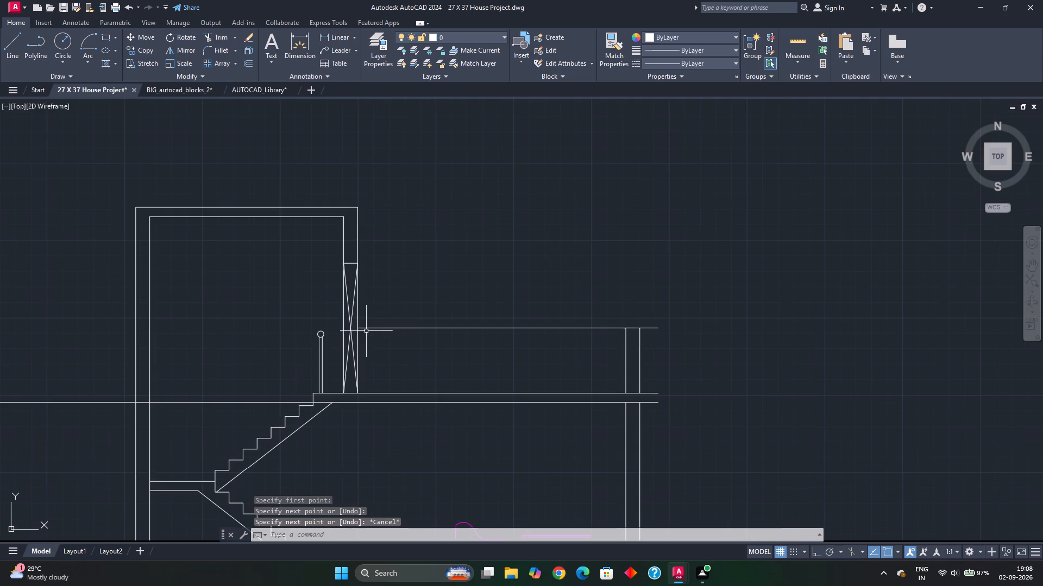
{"action": "scroll", "coordinate": [367, 318], "scroll_direction": "down", "scroll_amount": 1}
{"action": "middle_click_drag", "start_coordinate": [370, 387], "coordinate": [366, 334]}
{"action": "key", "text": "Escape"}
{"action": "key", "text": "Escape"}
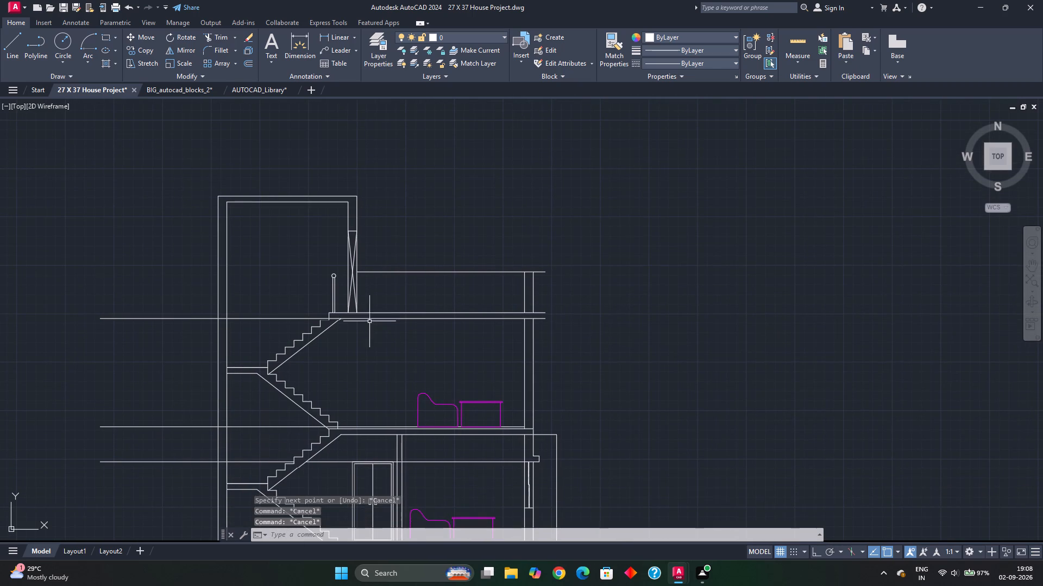
{"action": "middle_click_drag", "start_coordinate": [372, 319], "coordinate": [380, 269]}
{"action": "middle_click_drag", "start_coordinate": [379, 377], "coordinate": [380, 347]}
{"action": "scroll", "coordinate": [354, 398], "scroll_direction": "up", "scroll_amount": 1}
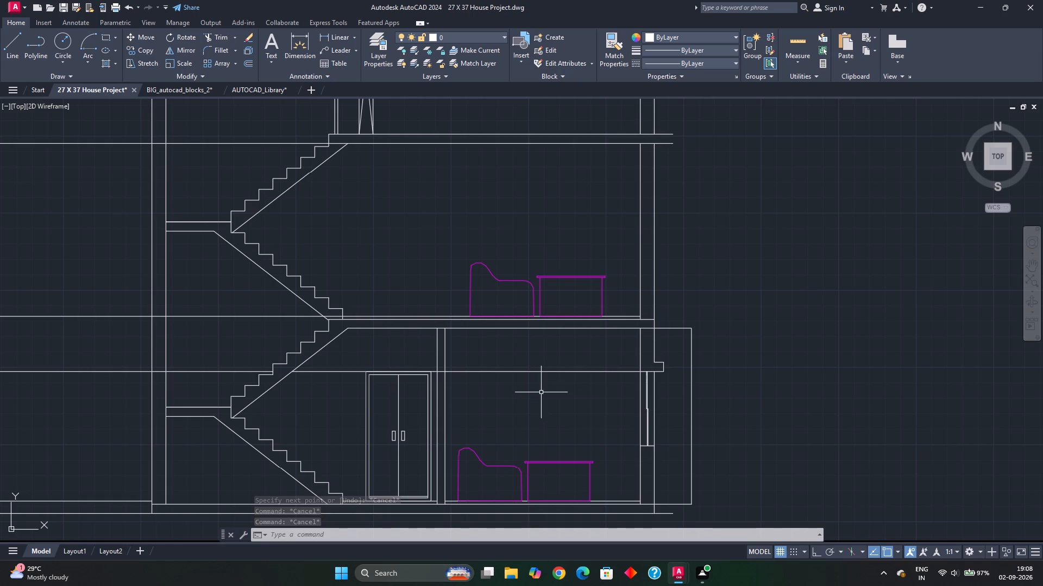
{"action": "middle_click_drag", "start_coordinate": [542, 403], "coordinate": [540, 402]}
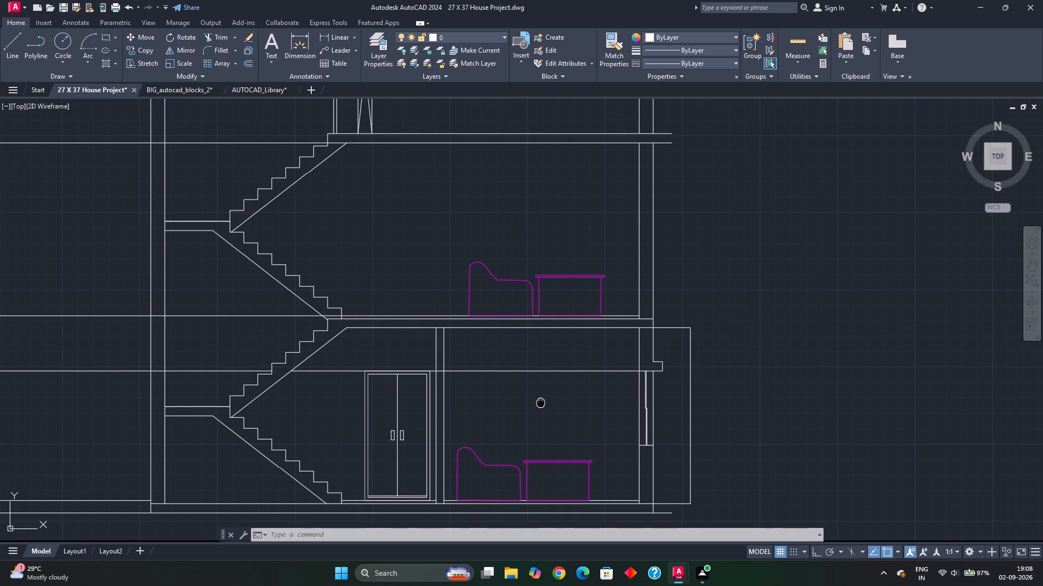
{"action": "middle_click_drag", "start_coordinate": [540, 402], "coordinate": [532, 380]}
{"action": "scroll", "coordinate": [571, 412], "scroll_direction": "down", "scroll_amount": 1}
{"action": "middle_click_drag", "start_coordinate": [626, 450], "coordinate": [593, 399]}
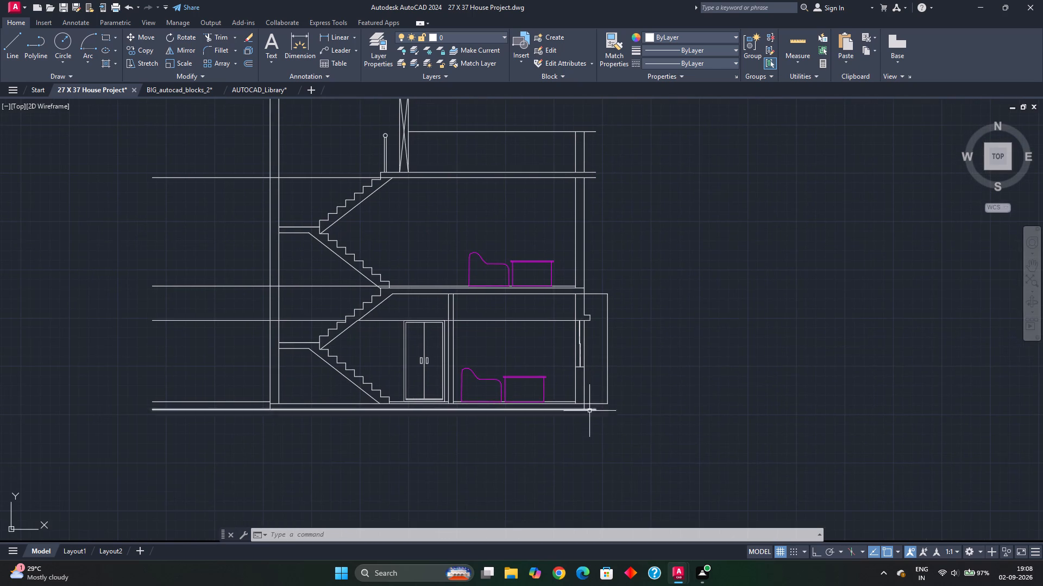
{"action": "scroll", "coordinate": [594, 422], "scroll_direction": "up", "scroll_amount": 1}
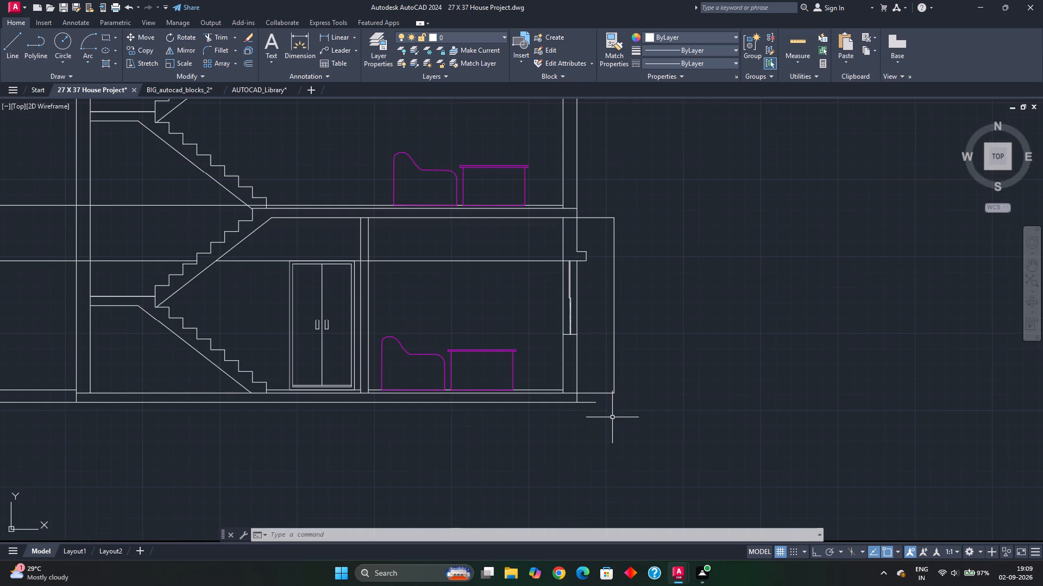
{"action": "scroll", "coordinate": [617, 416], "scroll_direction": "down", "scroll_amount": 2}
{"action": "middle_click_drag", "start_coordinate": [621, 413], "coordinate": [613, 426]}
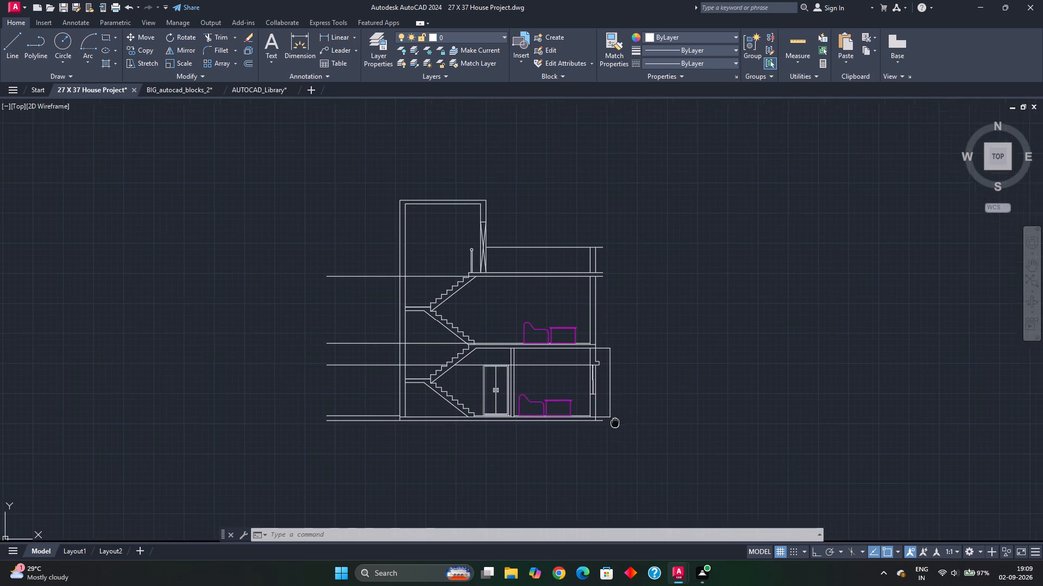
{"action": "middle_click_drag", "start_coordinate": [613, 426], "coordinate": [605, 439]}
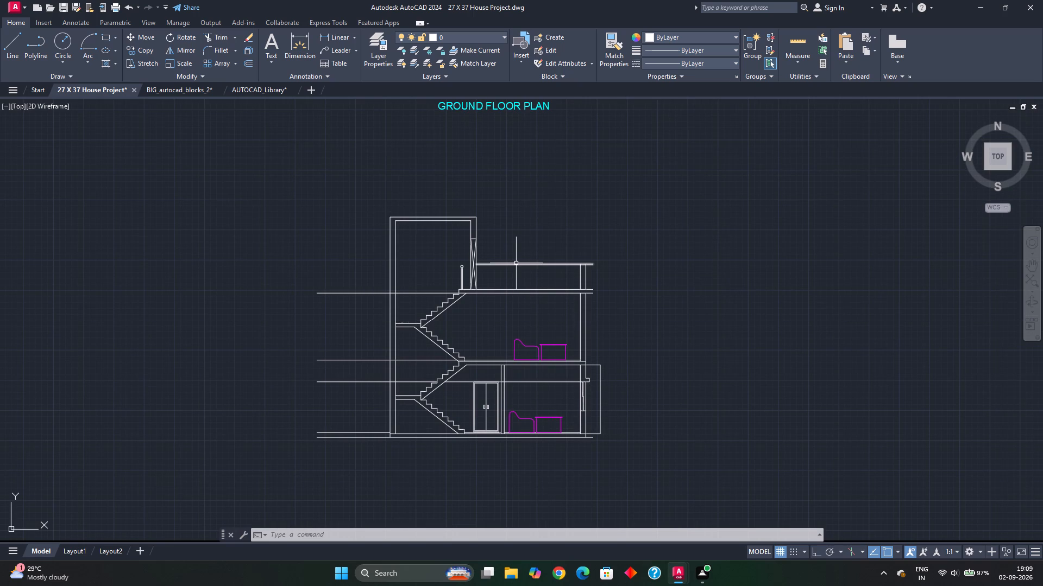
Extend the terrace parapet's top line through the headroom door wall to the outer face of the opposite stair wall.
{"action": "type", "text": "EX"}
{"action": "key", "text": "space"}
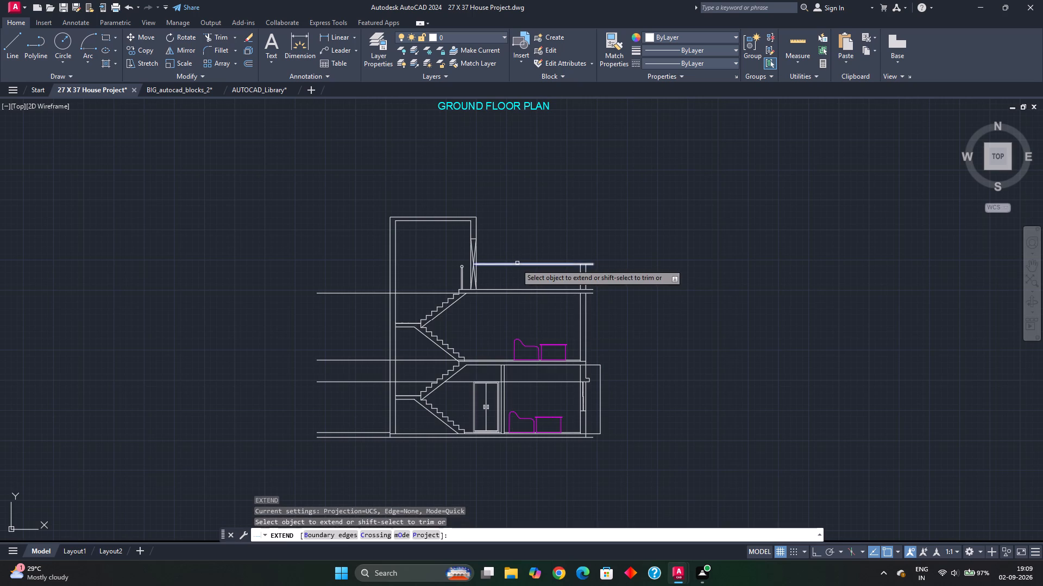
{"action": "left_click", "coordinate": [504, 265]}
{"action": "left_click", "coordinate": [494, 267]}
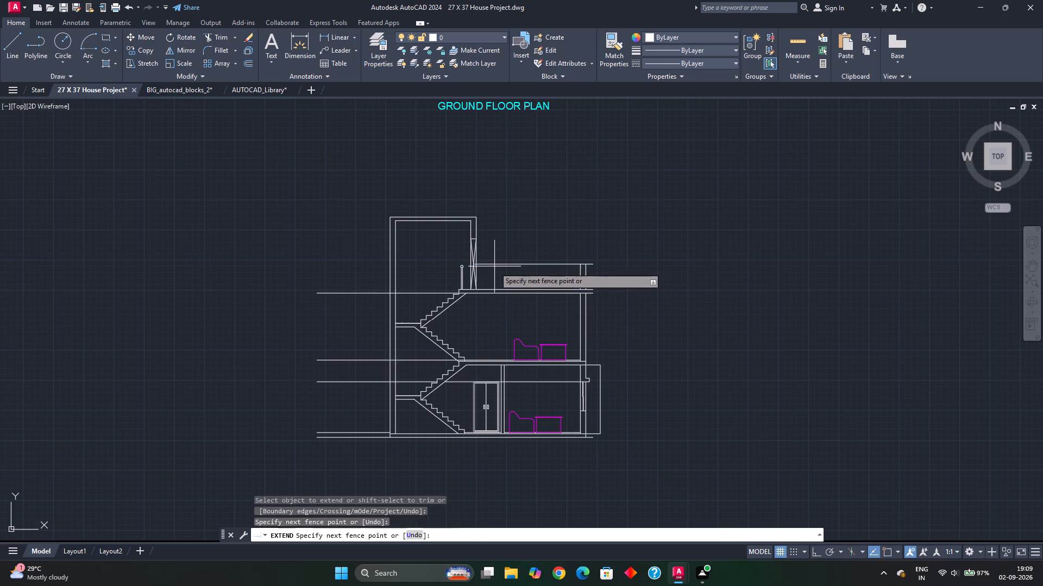
{"action": "scroll", "coordinate": [489, 268], "scroll_direction": "up", "scroll_amount": 2}
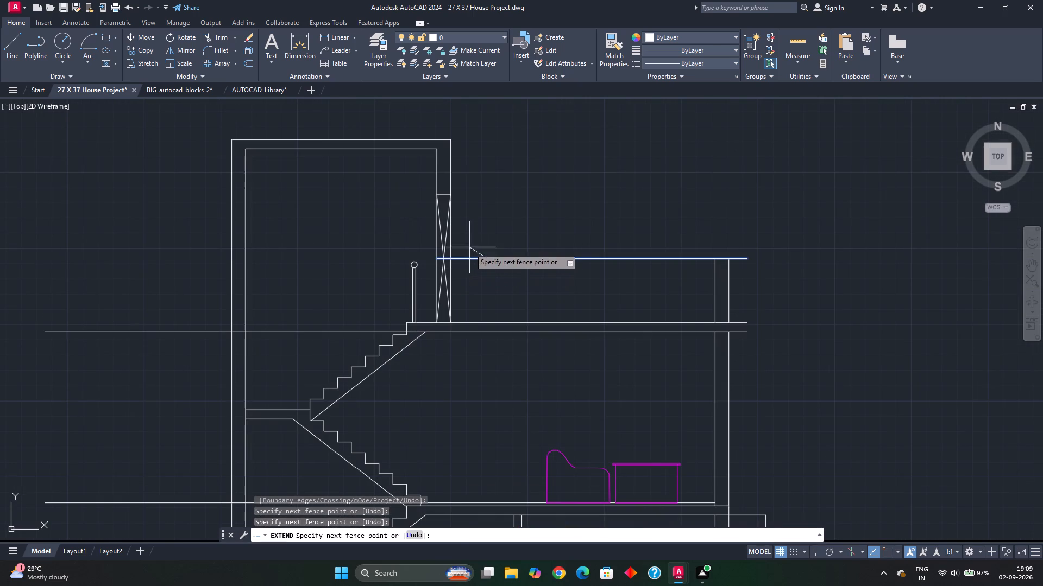
{"action": "left_click", "coordinate": [469, 247]}
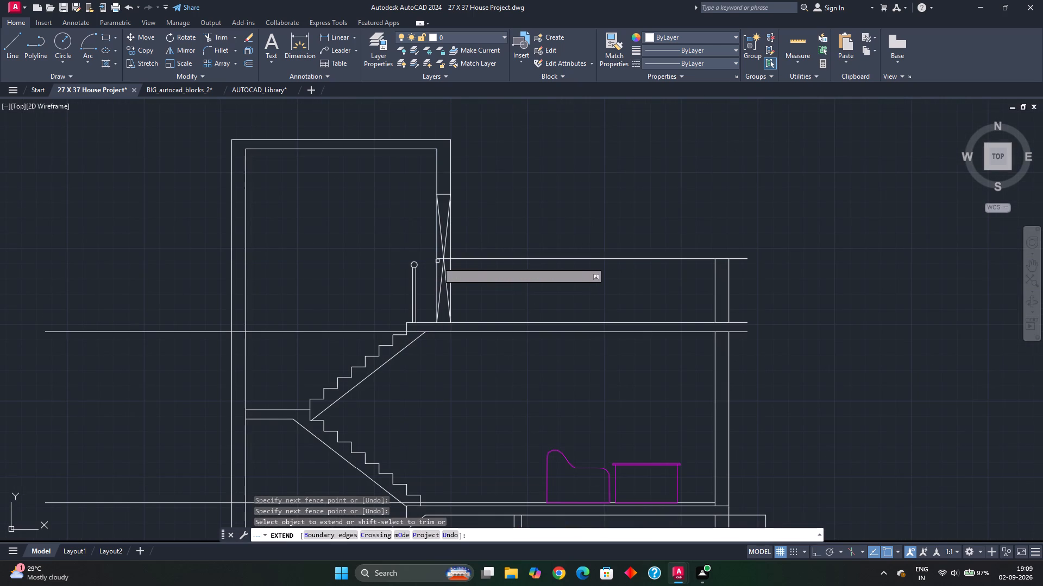
{"action": "left_click", "coordinate": [438, 260]}
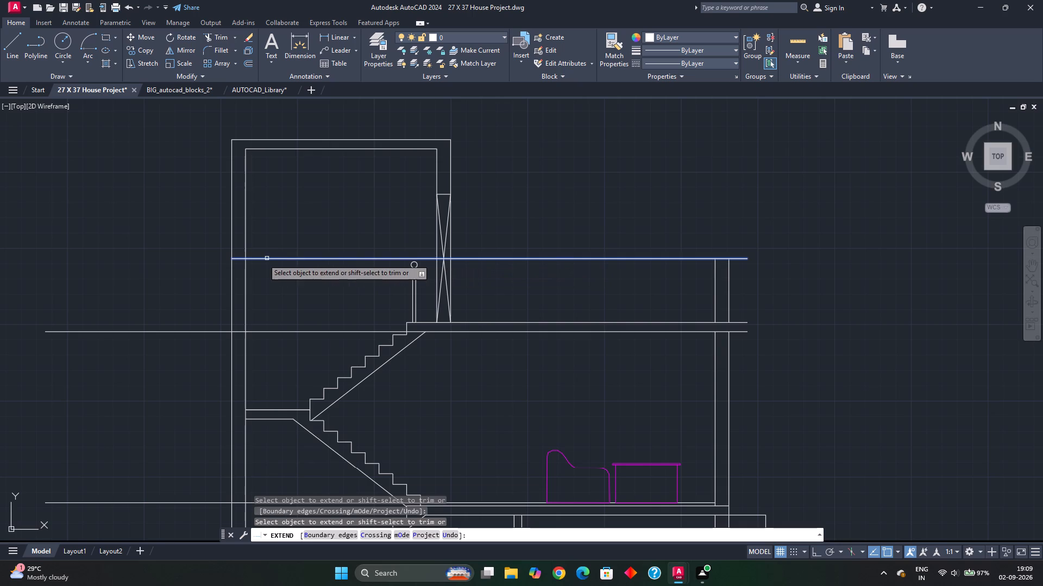
{"action": "left_click", "coordinate": [260, 259]}
{"action": "middle_click_drag", "start_coordinate": [202, 283], "coordinate": [333, 315]}
{"action": "key", "text": "Escape"}
{"action": "key", "text": "Escape"}
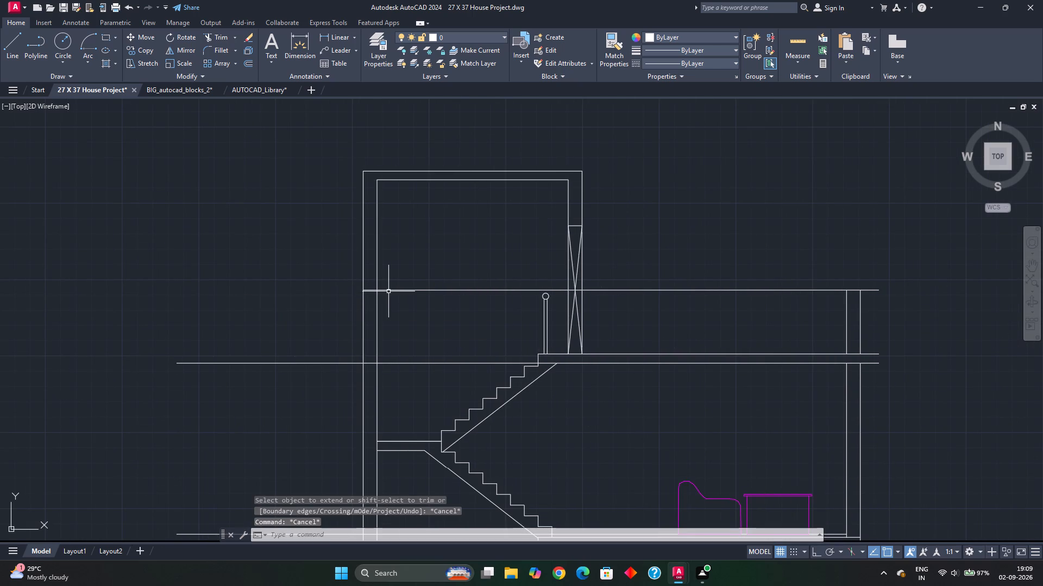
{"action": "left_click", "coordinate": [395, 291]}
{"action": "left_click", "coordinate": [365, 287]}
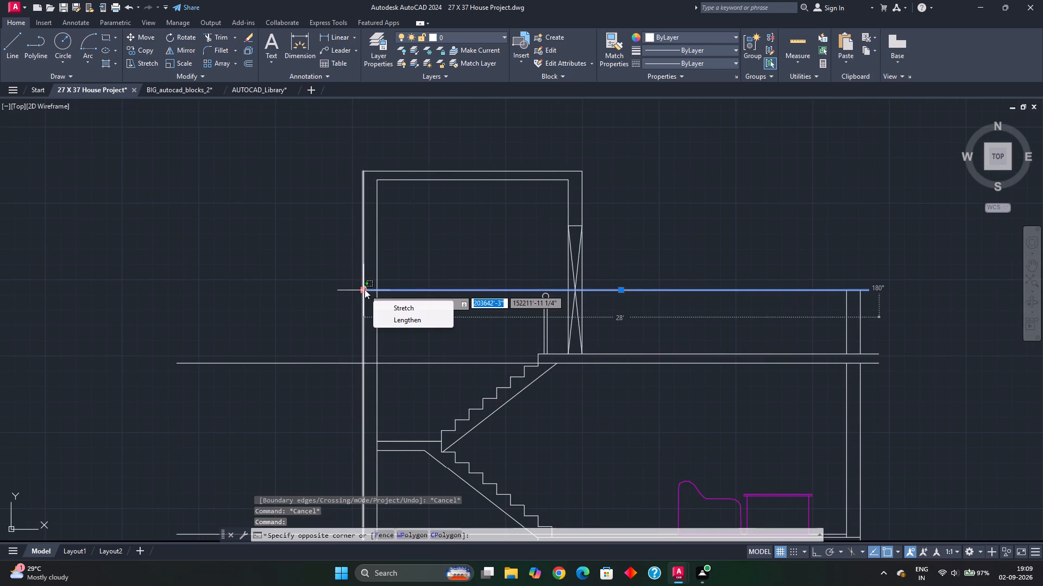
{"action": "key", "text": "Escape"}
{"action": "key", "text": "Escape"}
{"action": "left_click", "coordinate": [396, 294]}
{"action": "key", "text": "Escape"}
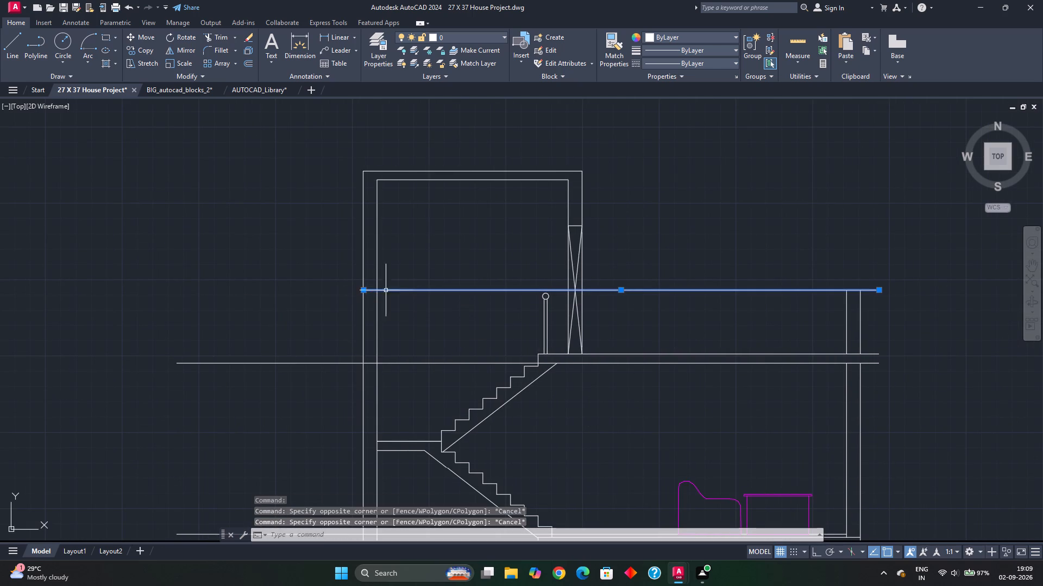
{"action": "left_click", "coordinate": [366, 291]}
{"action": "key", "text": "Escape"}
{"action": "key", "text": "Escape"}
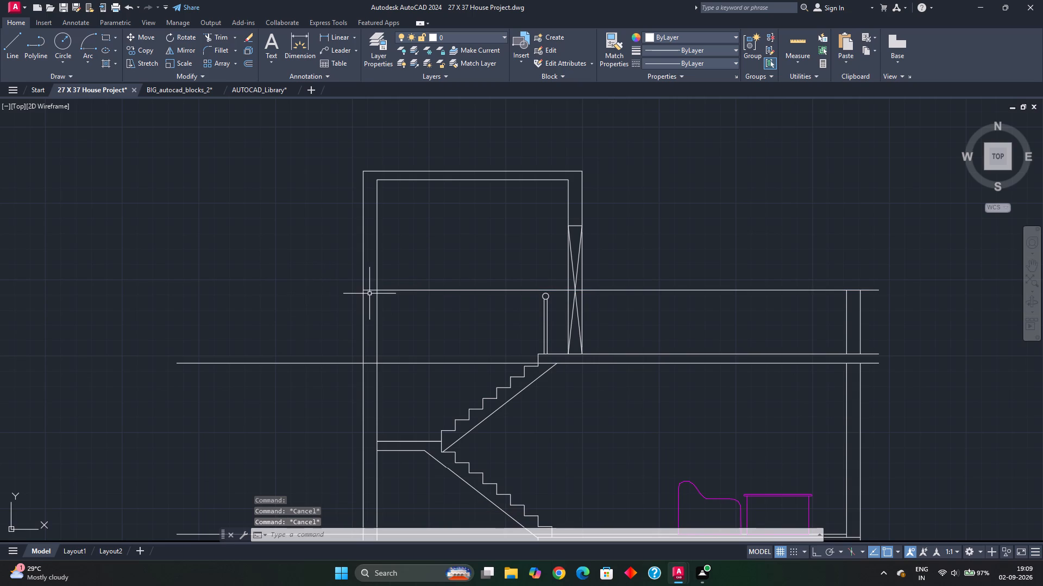
Stretch the parapet line about 10 ft beyond the outer stair wall, level and aligned with the ends of the floor lines.
{"action": "left_click_drag", "start_coordinate": [419, 303], "coordinate": [414, 289]}
{"action": "left_click", "coordinate": [411, 276]}
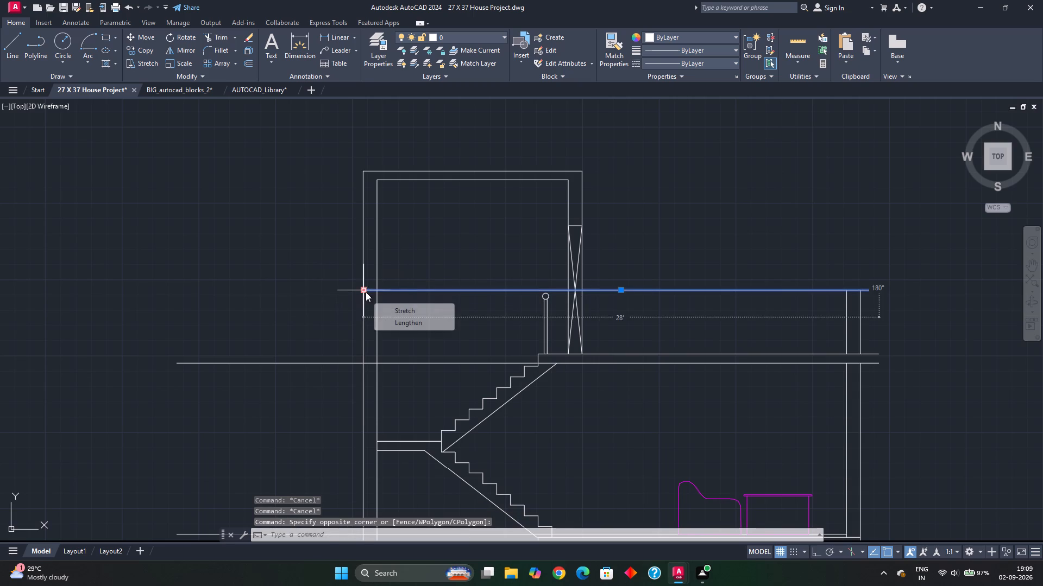
{"action": "left_click_drag", "start_coordinate": [366, 292], "coordinate": [191, 296]}
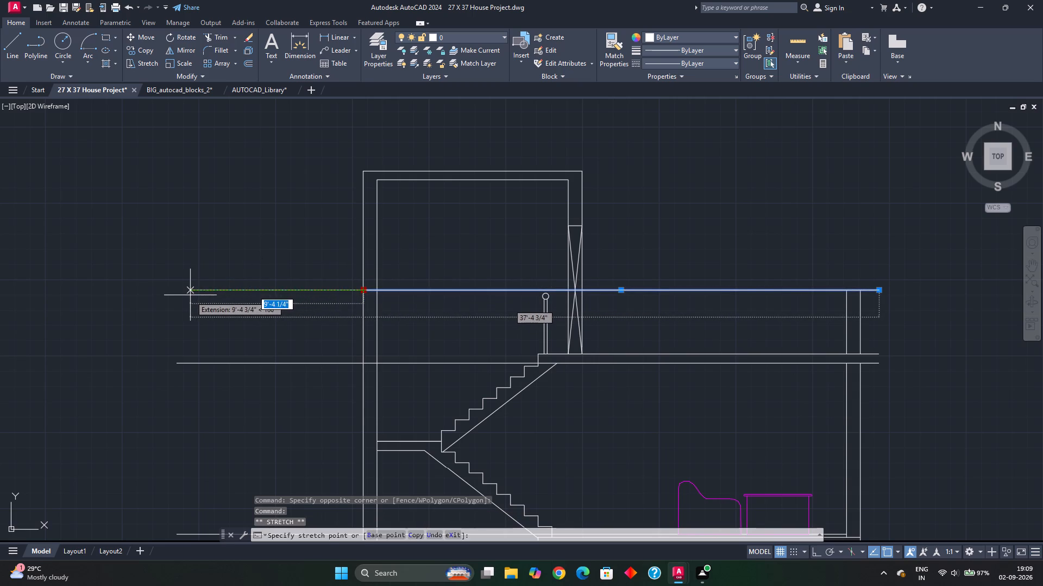
{"action": "left_click_drag", "start_coordinate": [191, 296], "coordinate": [174, 290]}
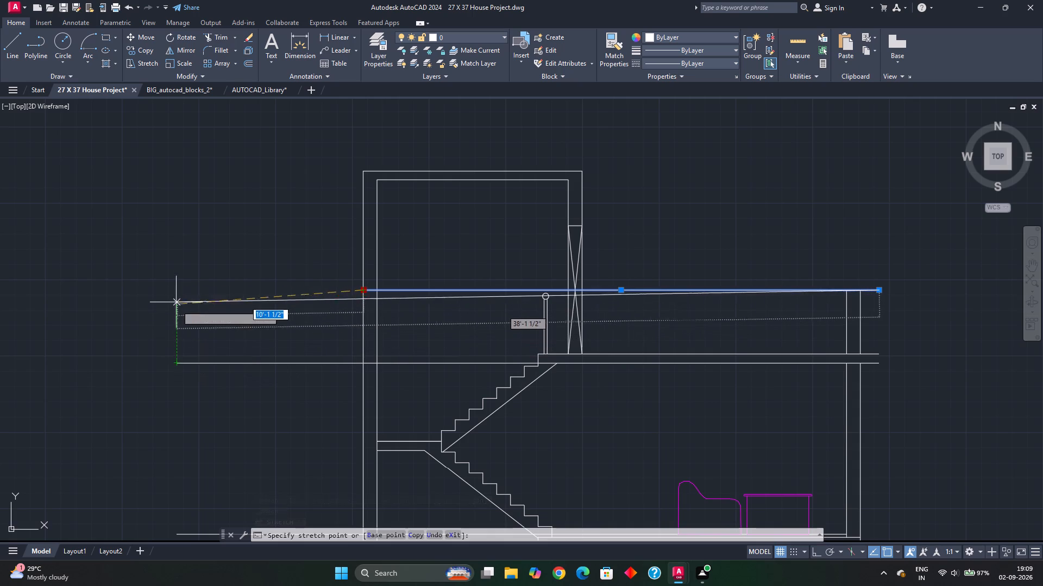
{"action": "left_click", "coordinate": [177, 289]}
{"action": "key", "text": "Escape"}
{"action": "key", "text": "Escape"}
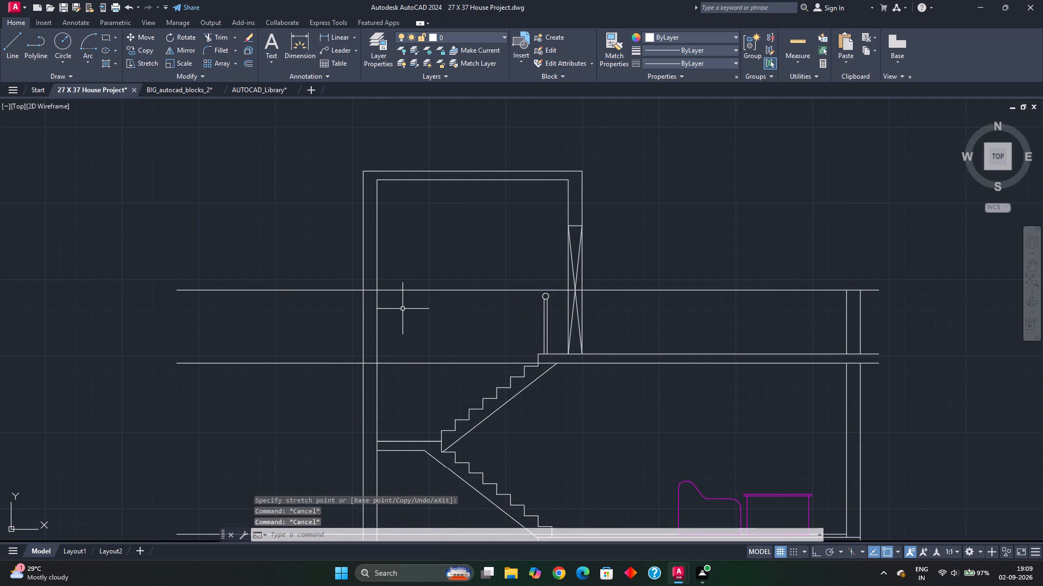
Trim the parapet line inside the stair headroom, including the parts crossing both of its walls and the door opening.
{"action": "key", "text": "t"}
{"action": "type", "text": "R"}
{"action": "key", "text": "space"}
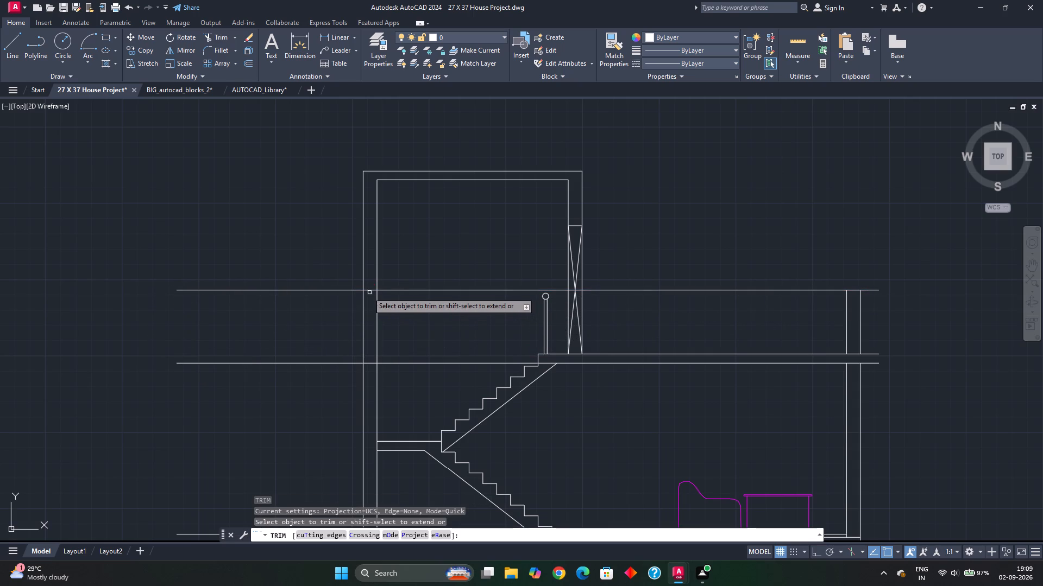
{"action": "left_click", "coordinate": [368, 292]}
{"action": "left_click", "coordinate": [386, 291]}
{"action": "scroll", "coordinate": [571, 294], "scroll_direction": "up", "scroll_amount": 2}
{"action": "left_click", "coordinate": [568, 286]}
{"action": "left_click", "coordinate": [586, 285]}
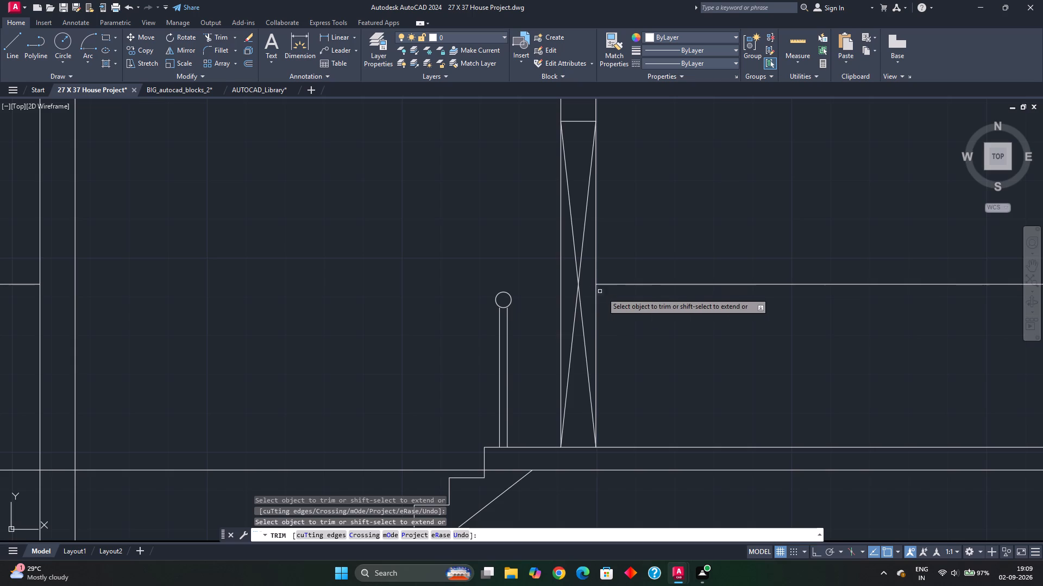
{"action": "scroll", "coordinate": [645, 334], "scroll_direction": "down", "scroll_amount": 2}
{"action": "key", "text": "Escape"}
Copy the PASSAGE room label from the ground floor plan to beside the outer ends of the section's base lines.
{"action": "middle_click_drag", "start_coordinate": [841, 353], "coordinate": [709, 360]}
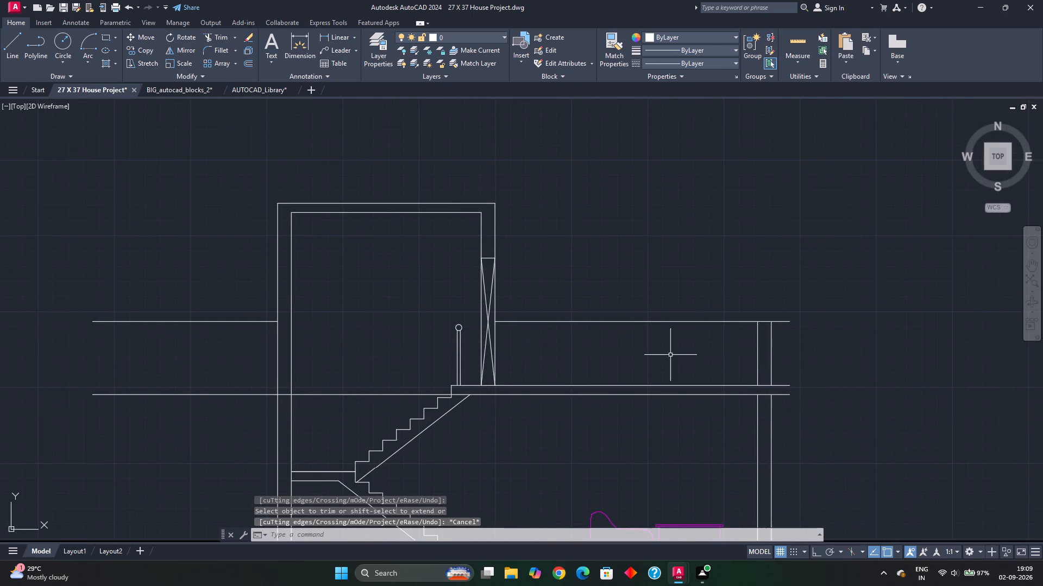
{"action": "scroll", "coordinate": [540, 426], "scroll_direction": "down", "scroll_amount": 2}
{"action": "middle_click_drag", "start_coordinate": [533, 423], "coordinate": [536, 346]}
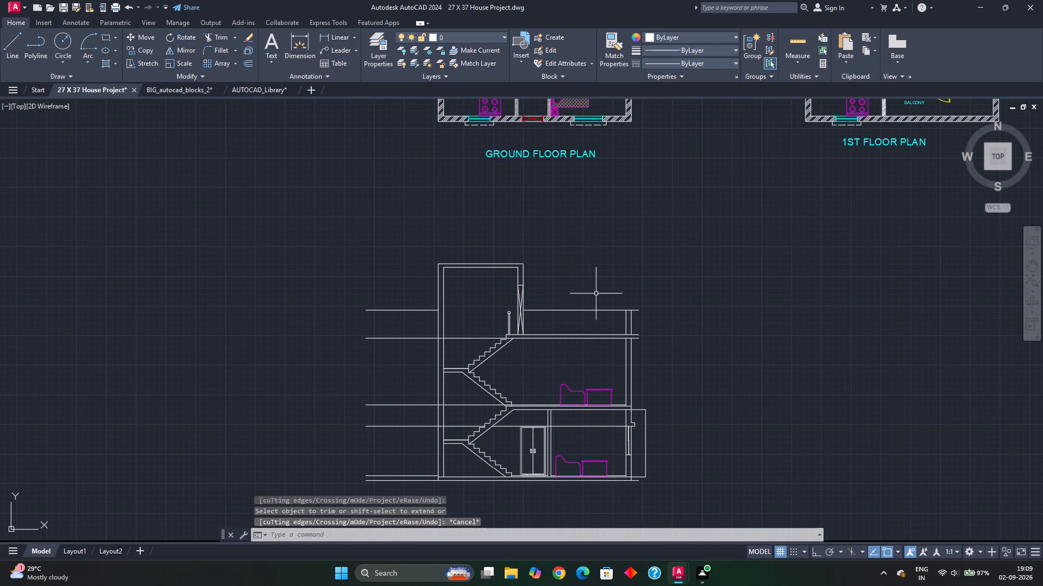
{"action": "middle_click_drag", "start_coordinate": [597, 294], "coordinate": [592, 262]}
{"action": "middle_click_drag", "start_coordinate": [597, 233], "coordinate": [596, 249]}
{"action": "middle_click_drag", "start_coordinate": [662, 218], "coordinate": [649, 238]}
{"action": "scroll", "coordinate": [531, 241], "scroll_direction": "down", "scroll_amount": 1}
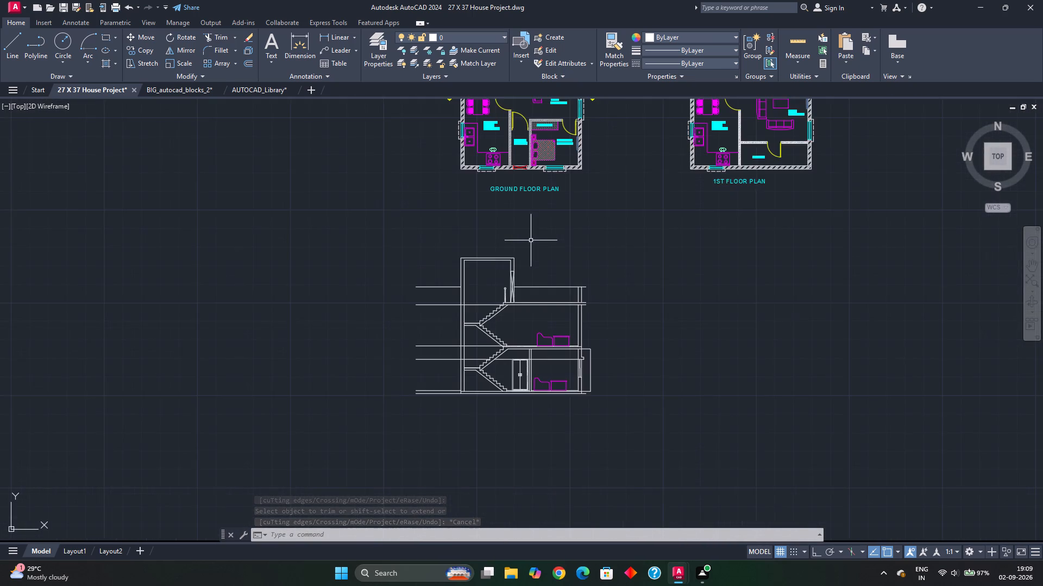
{"action": "middle_click_drag", "start_coordinate": [532, 230], "coordinate": [533, 270]}
{"action": "scroll", "coordinate": [518, 203], "scroll_direction": "up", "scroll_amount": 2}
{"action": "middle_click_drag", "start_coordinate": [511, 192], "coordinate": [512, 215]}
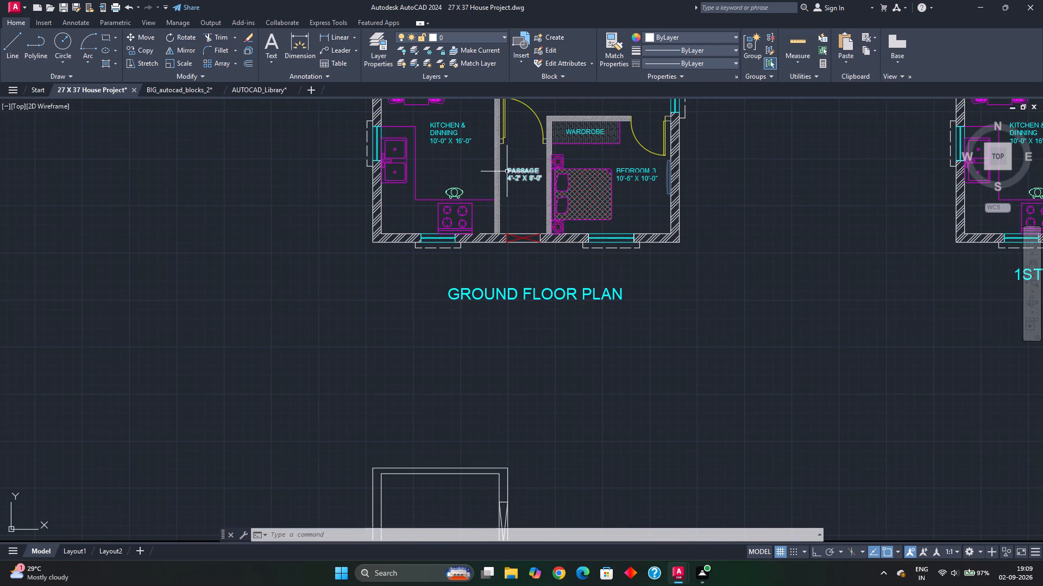
{"action": "left_click", "coordinate": [510, 171]}
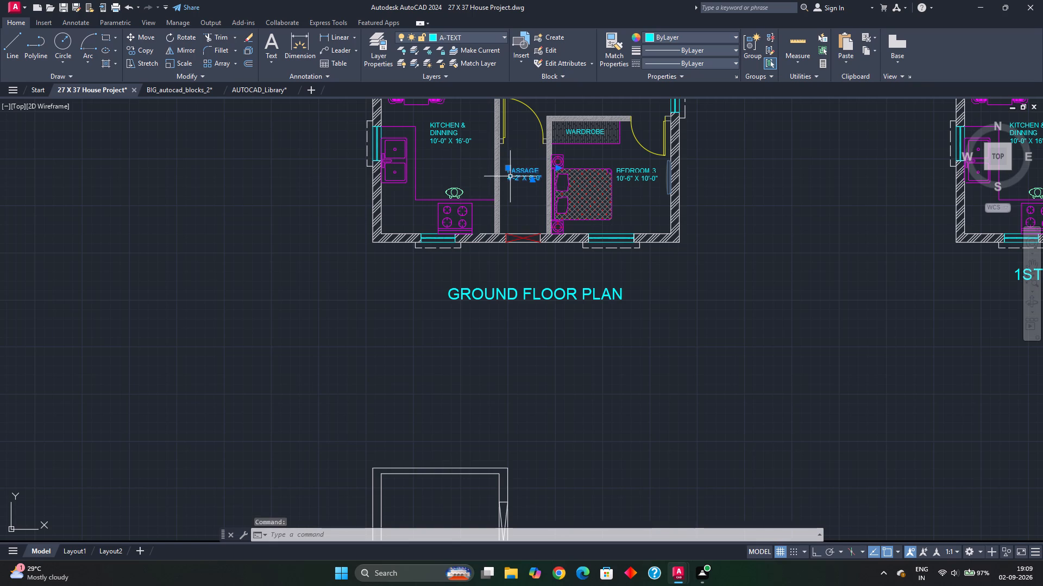
{"action": "key", "text": "ctrl+c"}
{"action": "scroll", "coordinate": [459, 334], "scroll_direction": "down", "scroll_amount": 2}
{"action": "middle_click_drag", "start_coordinate": [455, 341], "coordinate": [507, 132]}
{"action": "scroll", "coordinate": [425, 275], "scroll_direction": "up", "scroll_amount": 1}
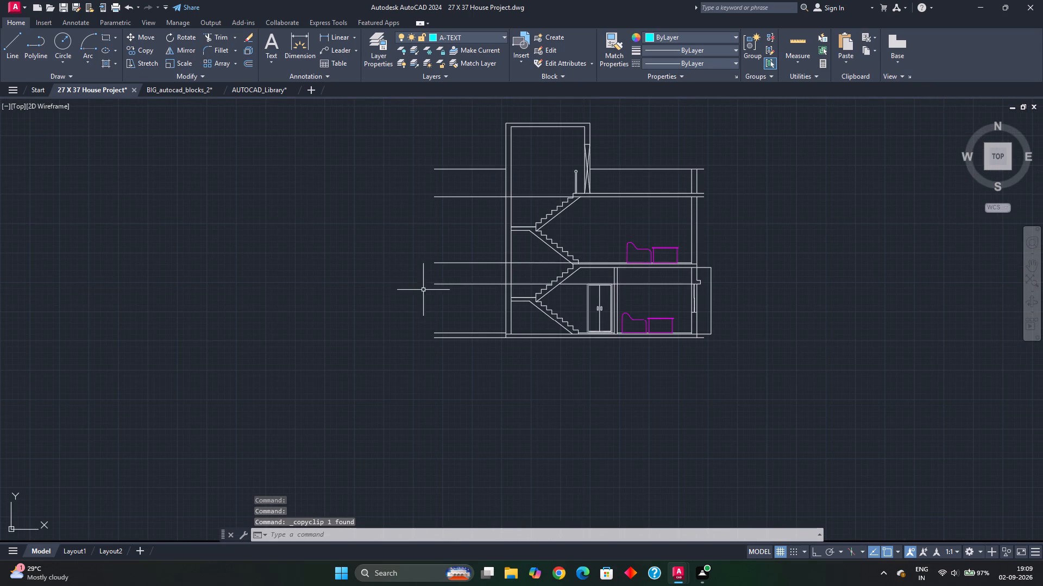
{"action": "scroll", "coordinate": [446, 331], "scroll_direction": "up", "scroll_amount": 2}
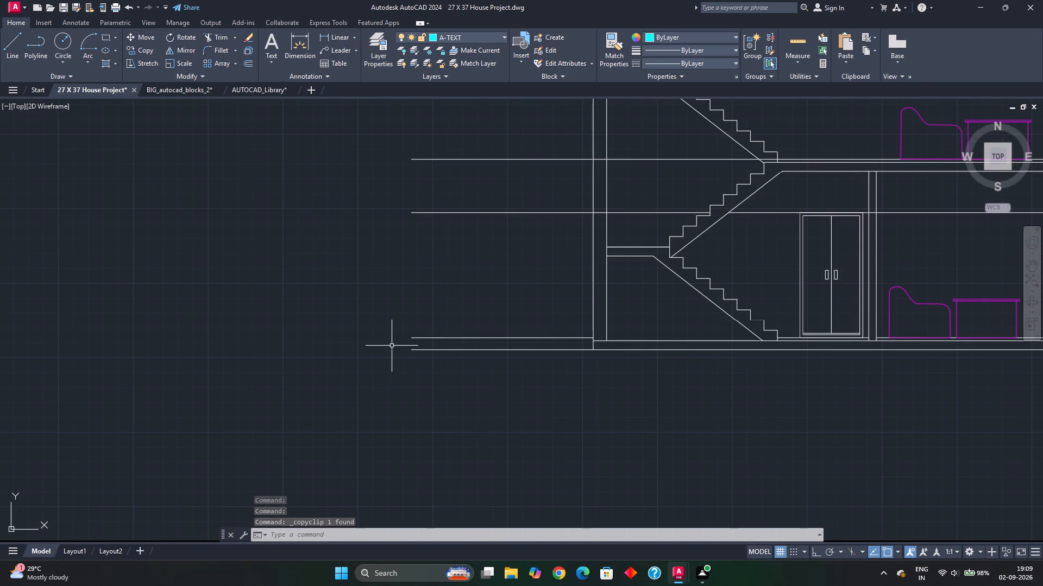
{"action": "key", "text": "ctrl+v"}
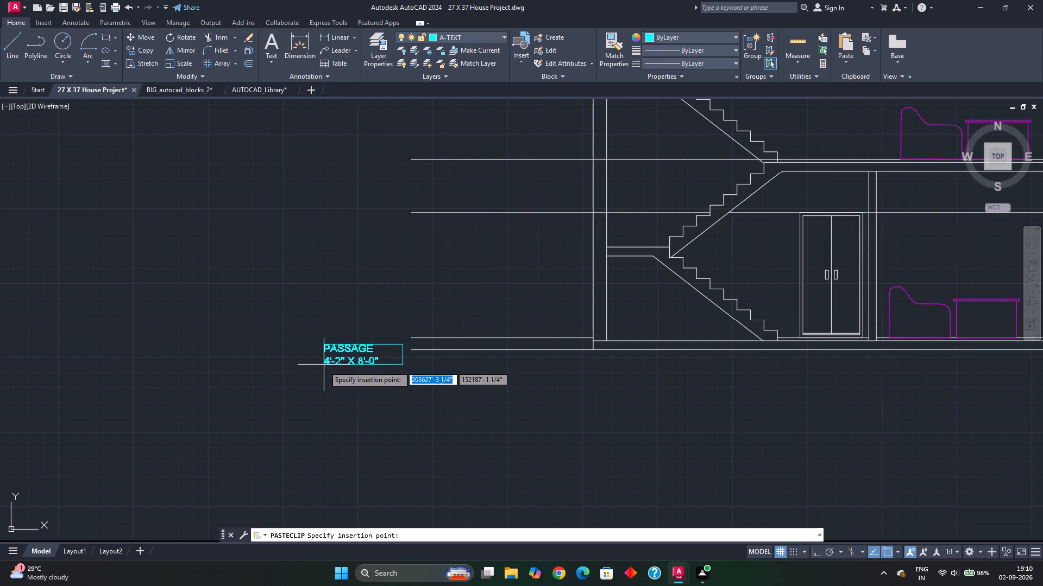
{"action": "left_click", "coordinate": [324, 366]}
Replace the pasted label's text with GROUND LEVEL and 0' on a separate line.
{"action": "double_click", "coordinate": [342, 352]}
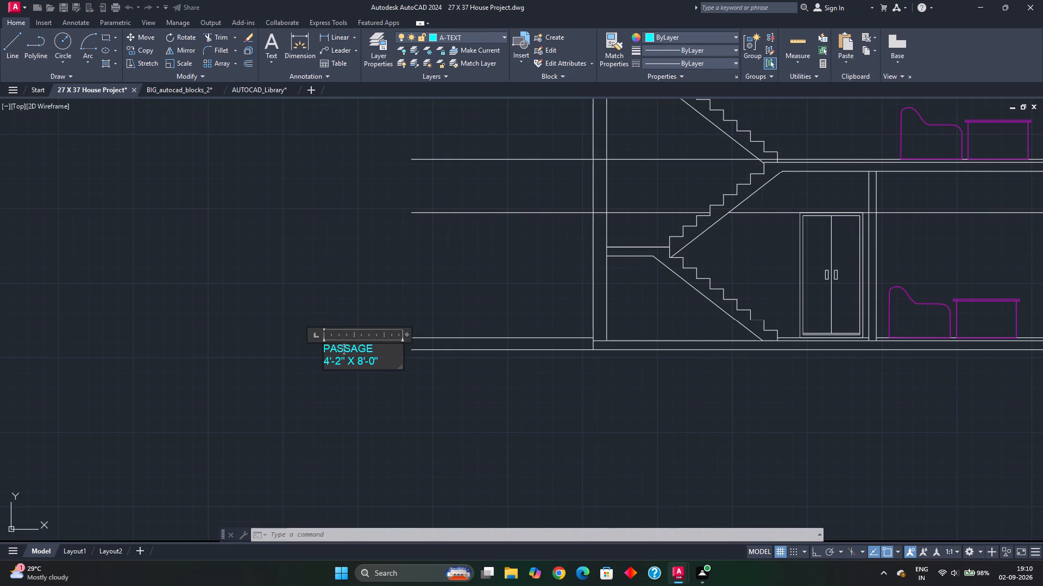
{"action": "left_click_drag", "start_coordinate": [383, 365], "coordinate": [311, 365]}
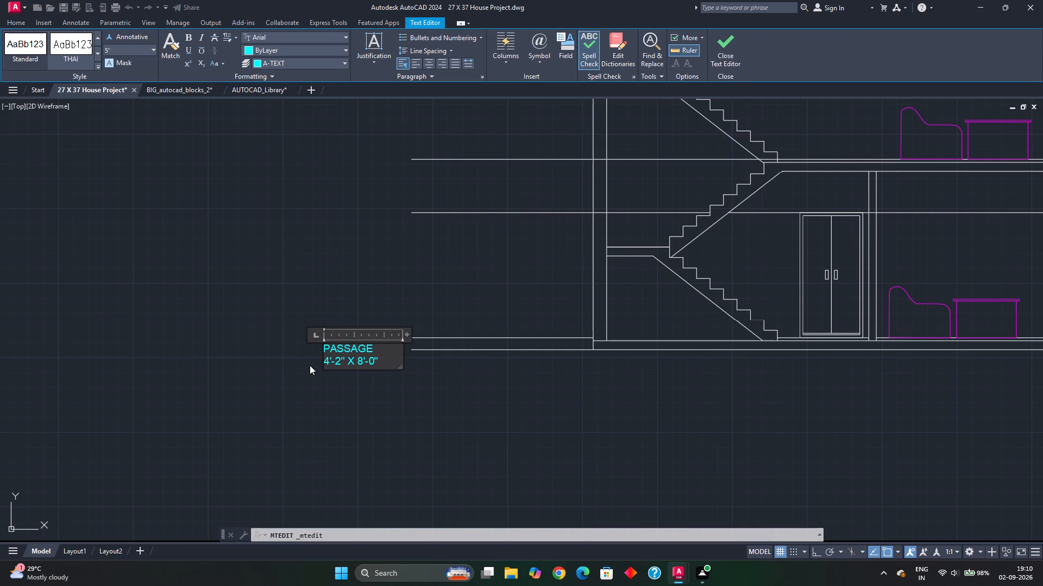
{"action": "key", "text": "BackSpace"}
{"action": "key", "text": "BackSpace"}
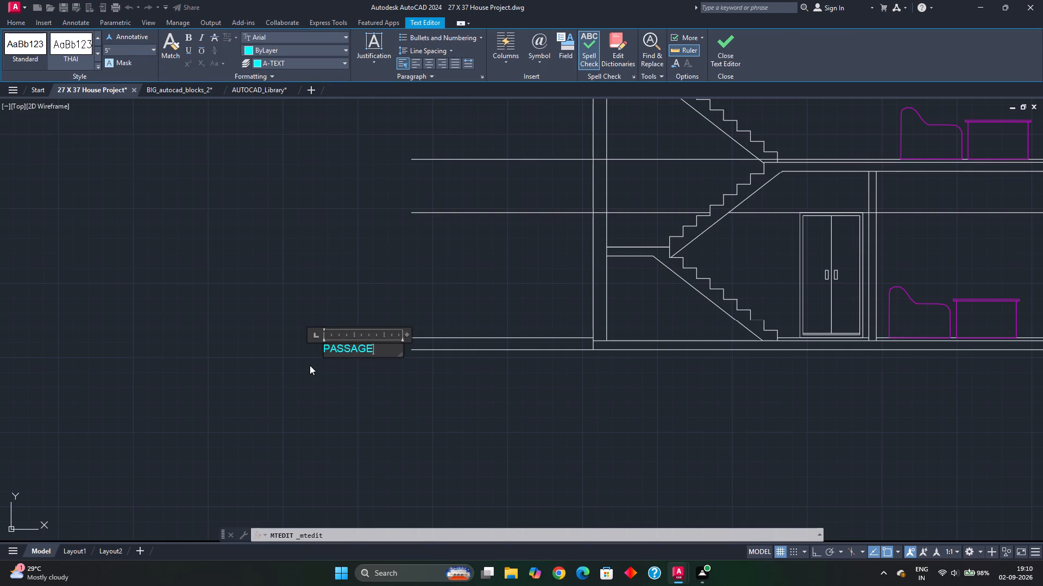
{"action": "key", "text": "BackSpace"}
{"action": "key", "text": "BackSpace"}
{"action": "key", "text": "BackSpace"}
{"action": "key", "text": "BackSpace"}
{"action": "key", "text": "BackSpace"}
{"action": "key", "text": "BackSpace"}
{"action": "key", "text": "BackSpace"}
{"action": "key", "text": "BackSpace"}
{"action": "key", "text": "BackSpace"}
{"action": "key", "text": "BackSpace"}
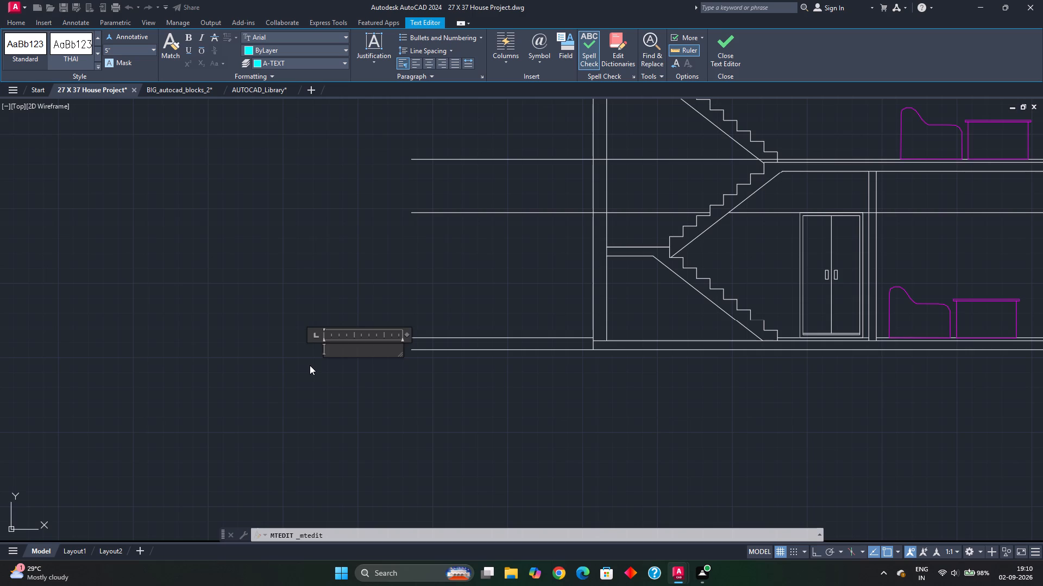
{"action": "type", "text": "GROUND"}
{"action": "key", "text": "space"}
{"action": "type", "text": "LEVE"}
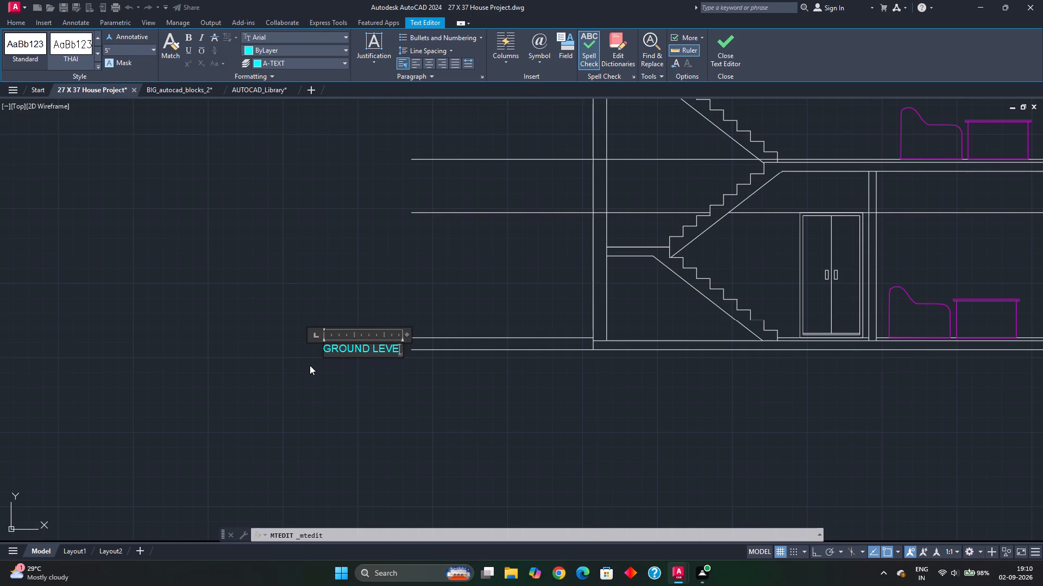
{"action": "key", "text": "l"}
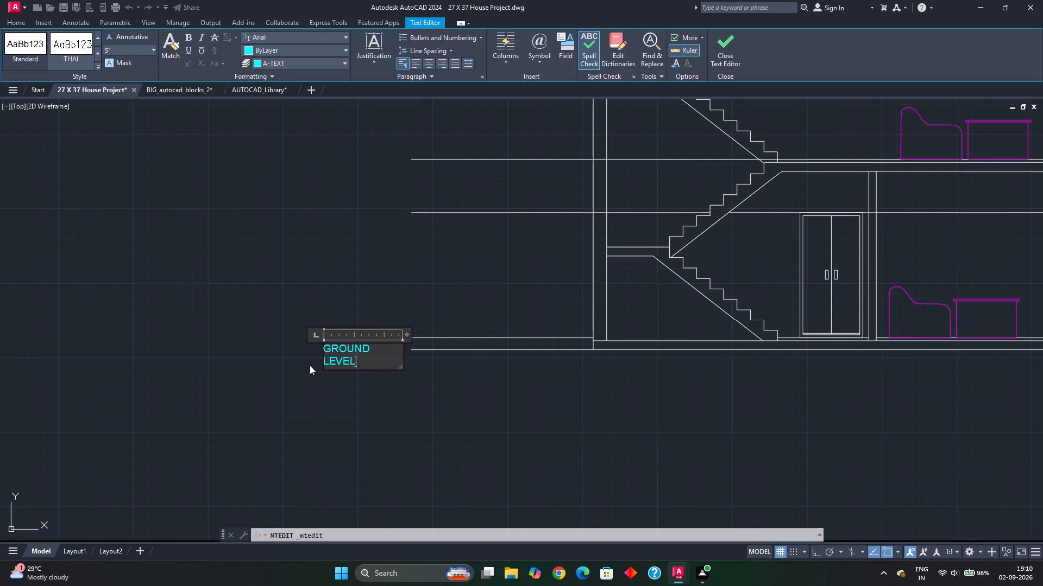
{"action": "key", "text": "space"}
{"action": "key", "text": "Return"}
{"action": "key", "text": "0"}
{"action": "key", "text": "apostrophe"}
{"action": "key", "text": "Return"}
{"action": "key", "text": "BackSpace"}
{"action": "left_click", "coordinate": [330, 408]}
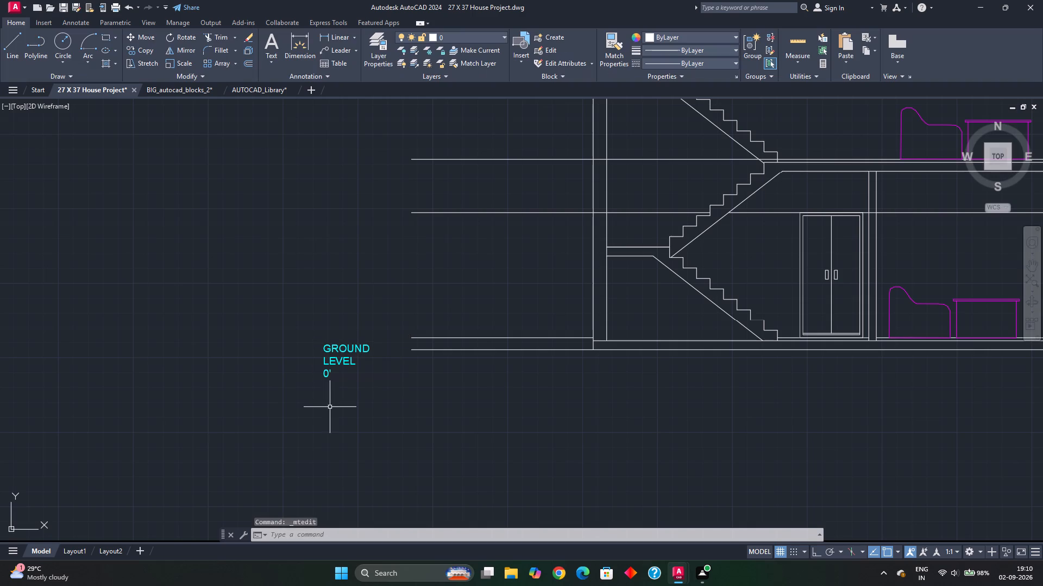
Widen the ground level label's text box and join its lines to read GROUND LEVEL 0' on a single line.
{"action": "middle_click_drag", "start_coordinate": [347, 400], "coordinate": [171, 367]}
{"action": "double_click", "coordinate": [158, 330]}
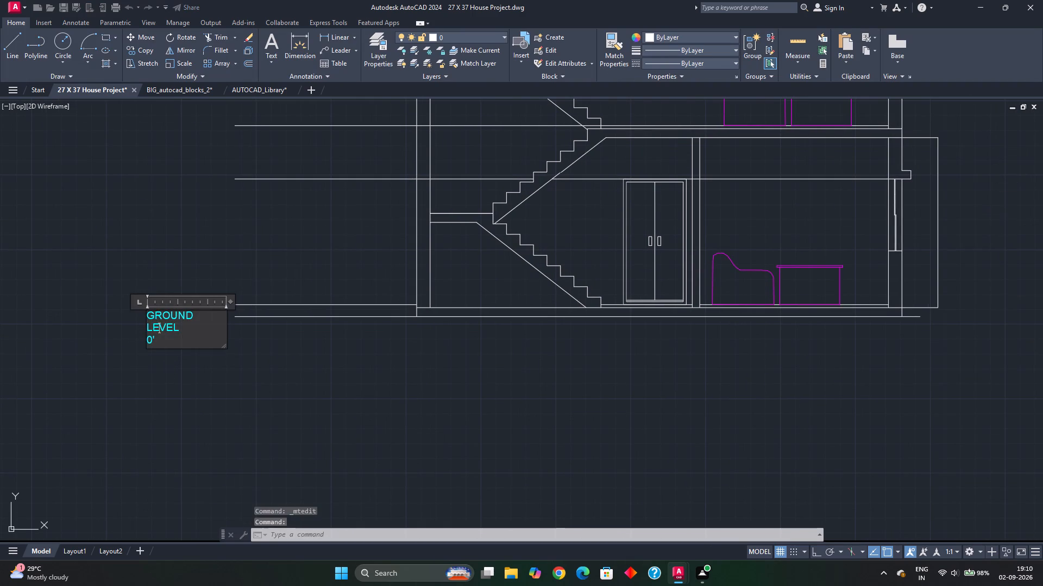
{"action": "left_click_drag", "start_coordinate": [226, 330], "coordinate": [343, 330]}
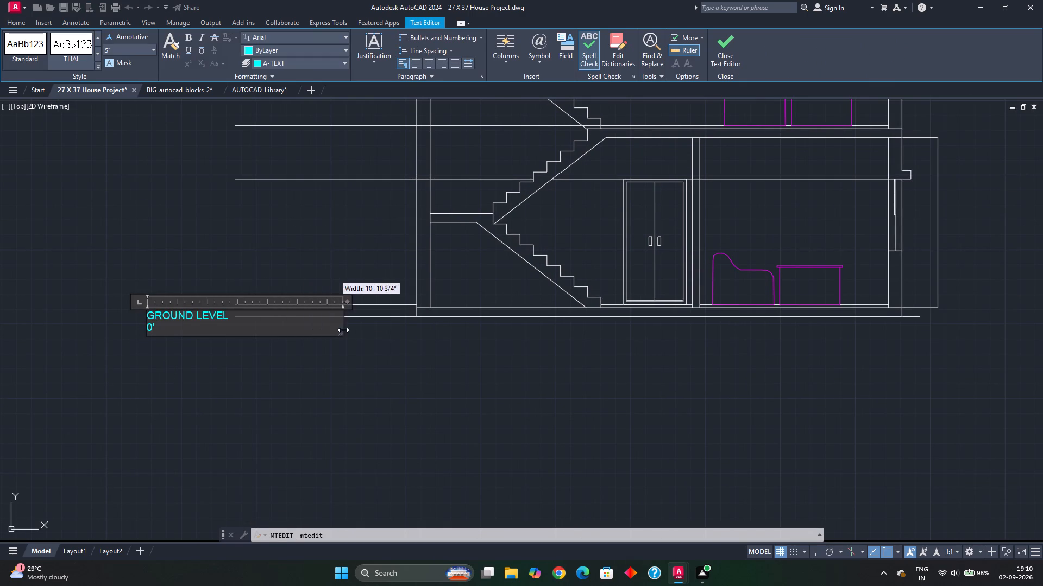
{"action": "left_click_drag", "start_coordinate": [343, 330], "coordinate": [284, 329]}
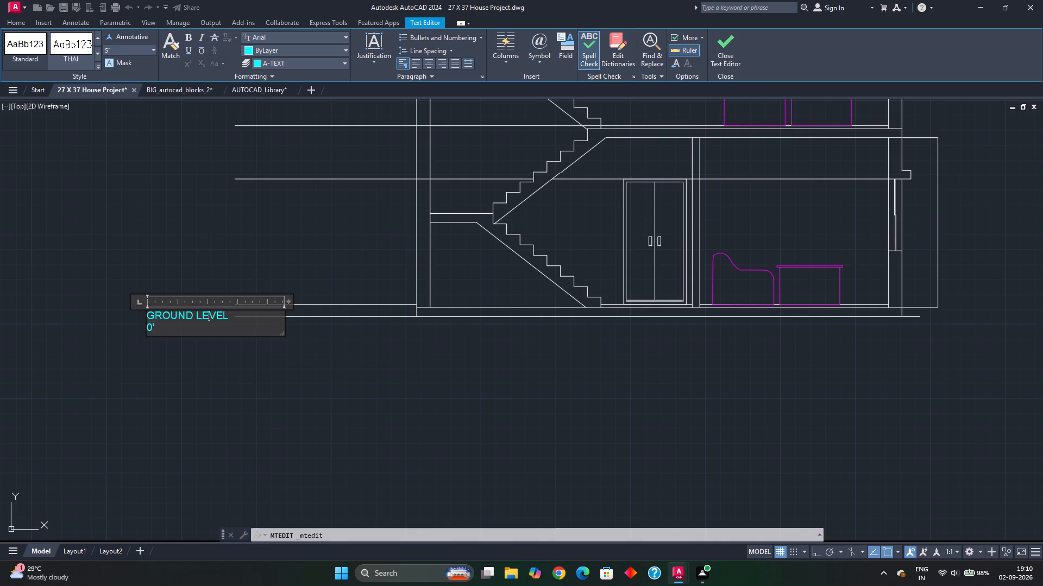
{"action": "left_click", "coordinate": [179, 335]}
{"action": "key", "text": "Left"}
{"action": "key", "text": "Left"}
{"action": "key", "text": "BackSpace"}
{"action": "left_click", "coordinate": [197, 362]}
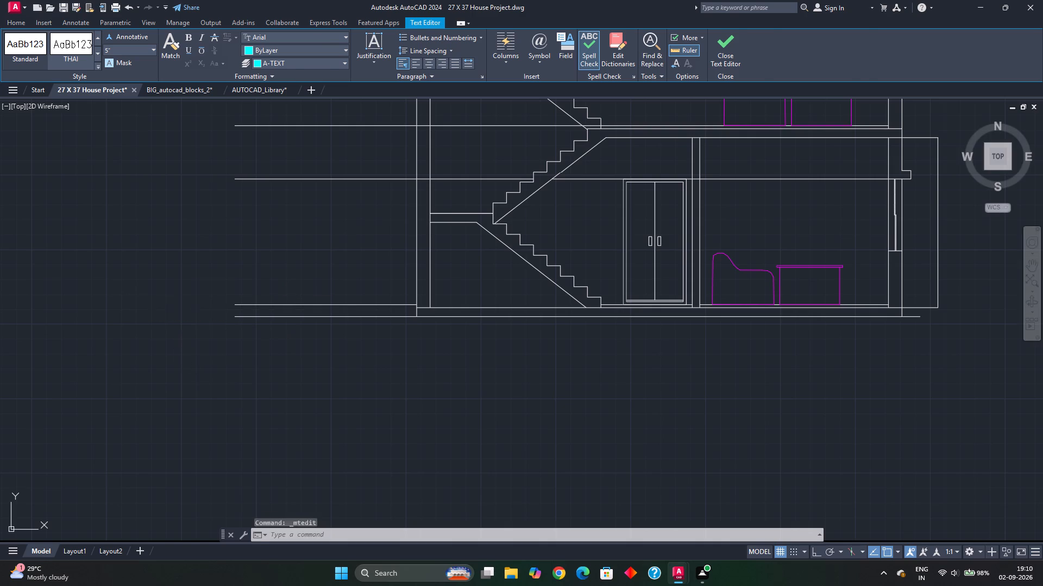
Move the GROUND LEVEL 0' label about 1'-8" horizontally outward, clear of the end of the lowest base line.
{"action": "scroll", "coordinate": [210, 352], "scroll_direction": "up", "scroll_amount": 1}
{"action": "middle_click_drag", "start_coordinate": [213, 339], "coordinate": [221, 405]}
{"action": "left_click", "coordinate": [180, 359]}
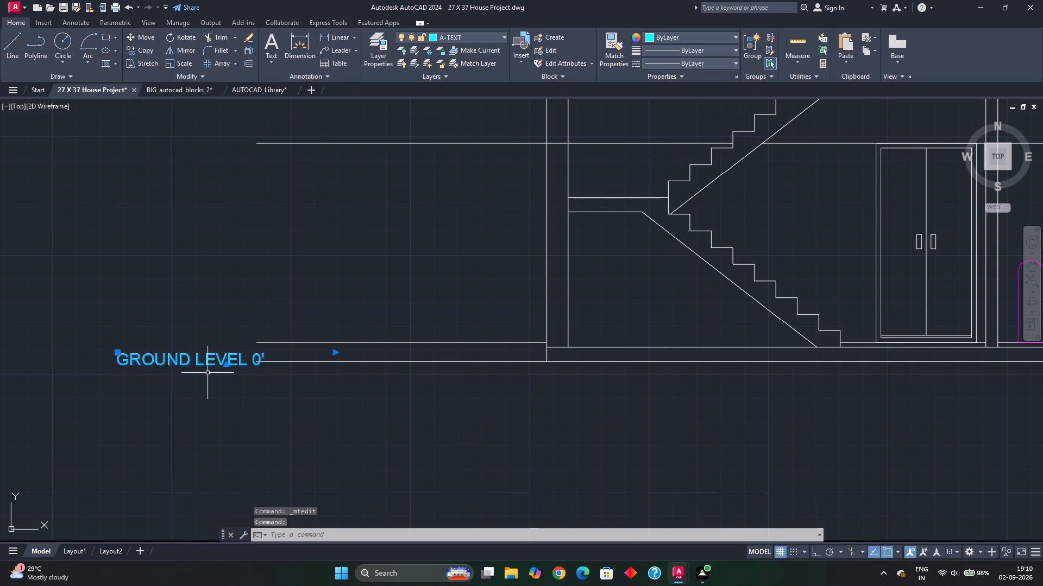
{"action": "key", "text": "m"}
{"action": "key", "text": "Return"}
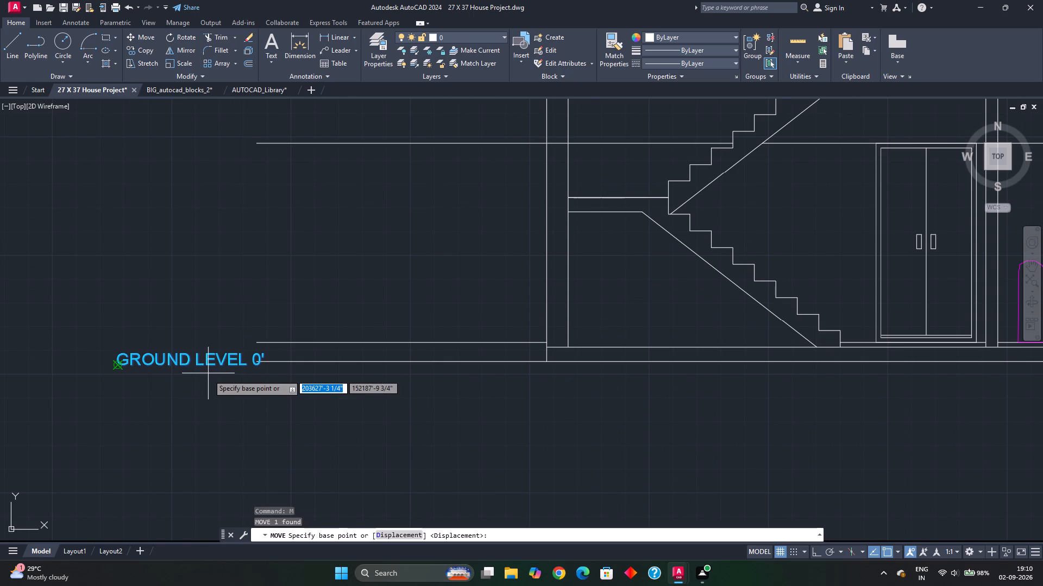
{"action": "left_click", "coordinate": [256, 359]}
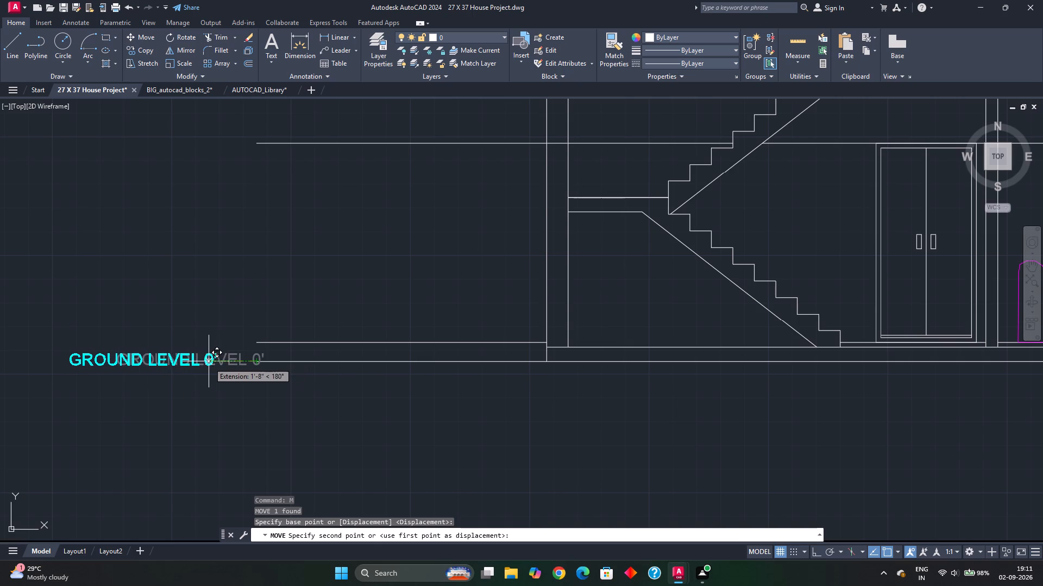
{"action": "left_click", "coordinate": [209, 362]}
Copy the GROUND LEVEL 0' label to just above the outer end of the upper base line.
{"action": "scroll", "coordinate": [254, 383], "scroll_direction": "up", "scroll_amount": 2}
{"action": "middle_click_drag", "start_coordinate": [259, 384], "coordinate": [441, 448]}
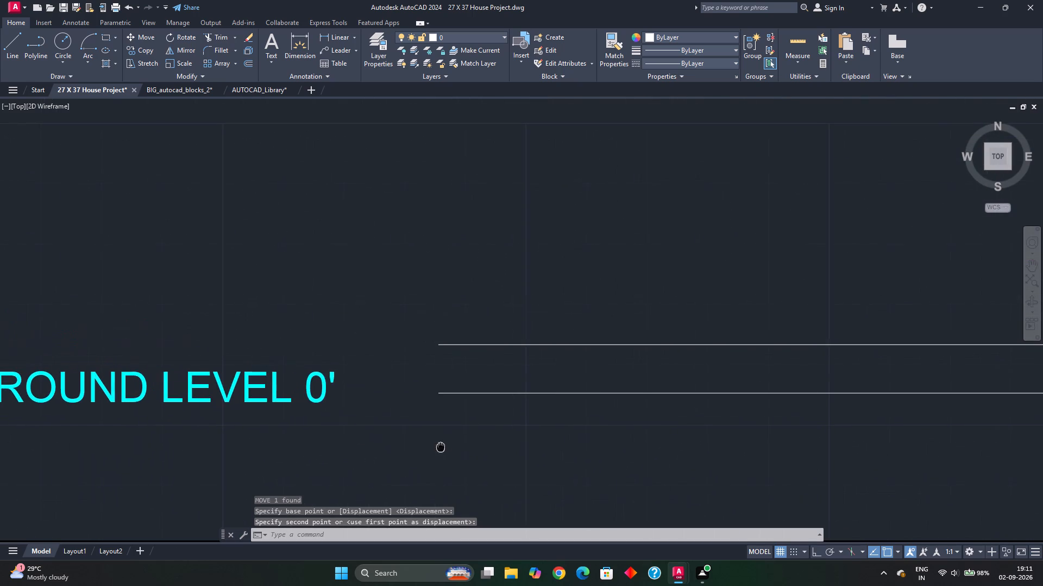
{"action": "middle_click_drag", "start_coordinate": [441, 448], "coordinate": [442, 448]}
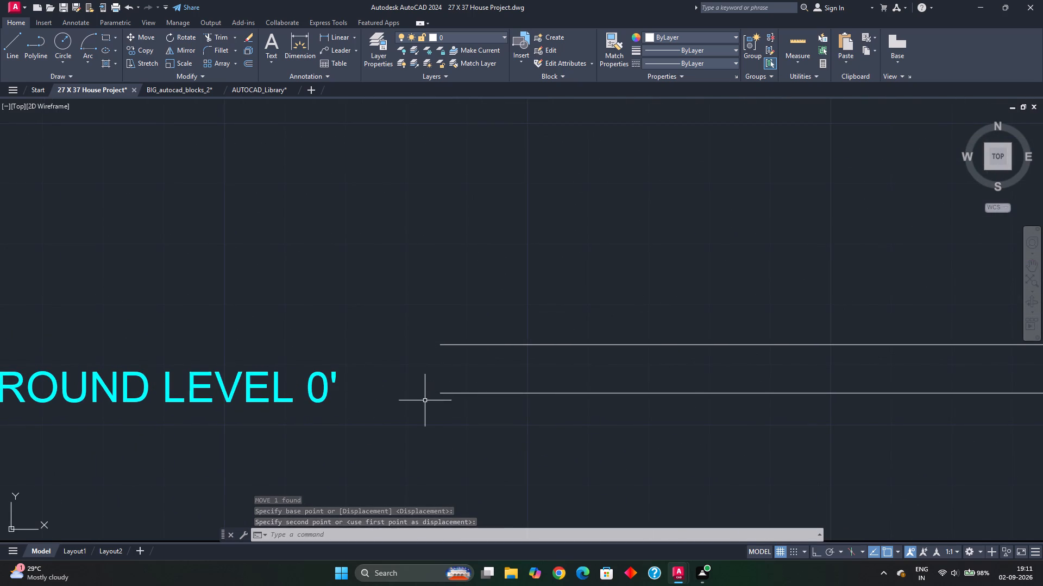
{"action": "scroll", "coordinate": [425, 403], "scroll_direction": "down", "scroll_amount": 2}
{"action": "middle_click_drag", "start_coordinate": [425, 403], "coordinate": [414, 414]}
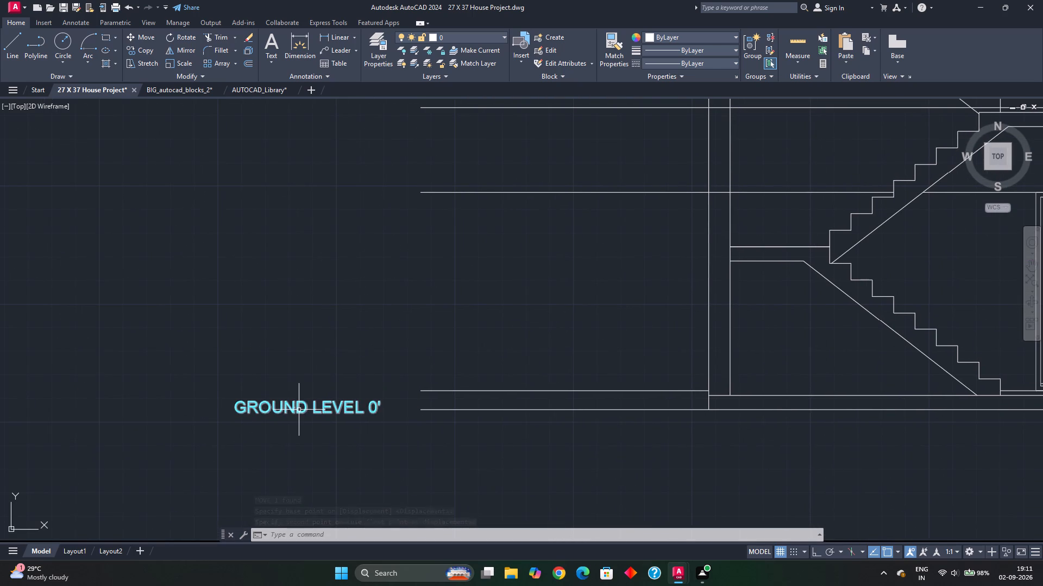
{"action": "left_click", "coordinate": [299, 411]}
{"action": "key", "text": "ctrl+c"}
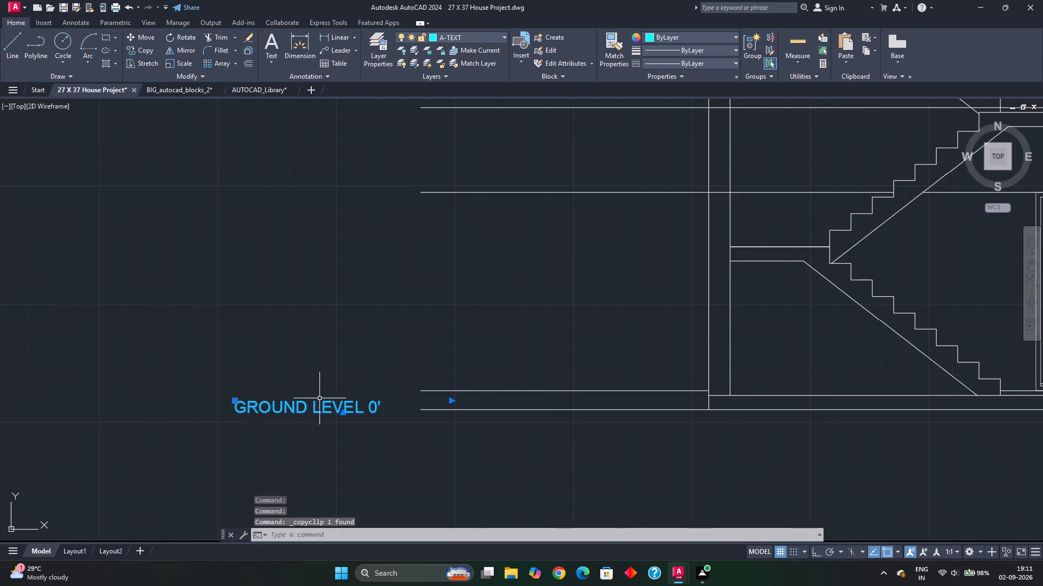
{"action": "key", "text": "ctrl+v"}
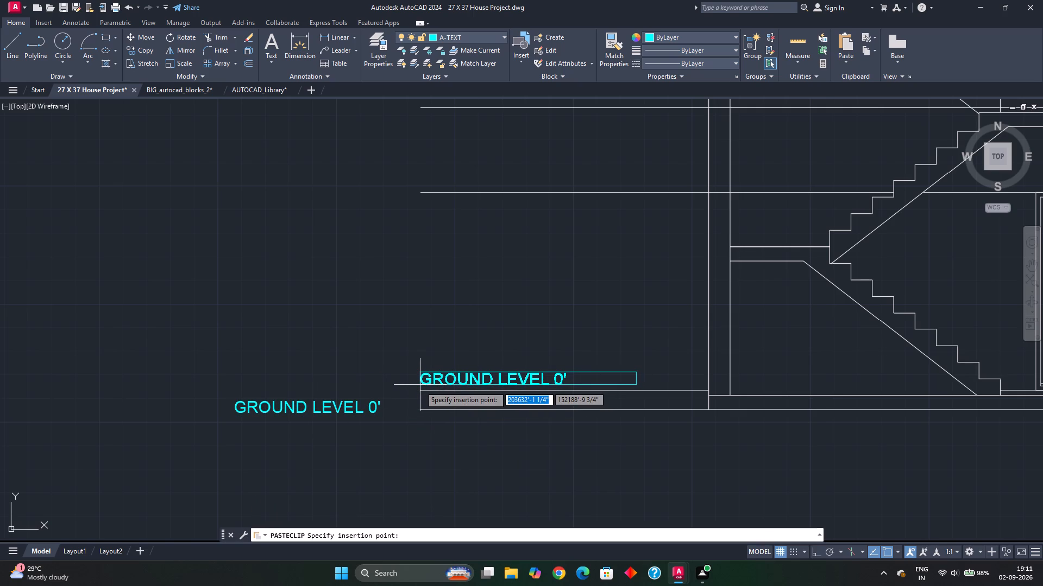
{"action": "left_click", "coordinate": [420, 386]}
Replace GROUND LEVEL with FFL in the copied label above the upper base line, keeping the 0' value.
{"action": "double_click", "coordinate": [443, 380]}
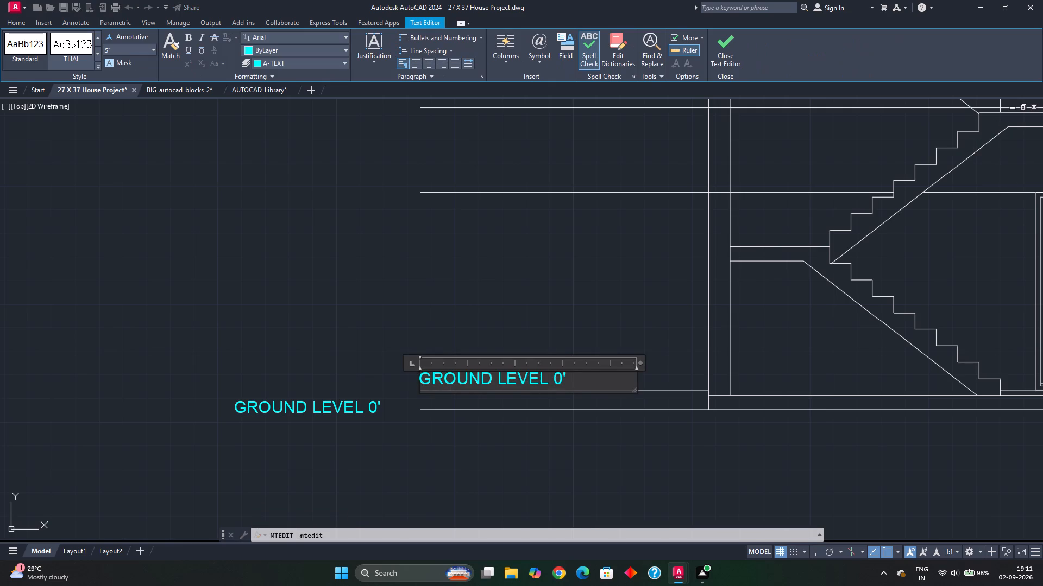
{"action": "left_click_drag", "start_coordinate": [549, 378], "coordinate": [420, 370]}
{"action": "key", "text": "BackSpace"}
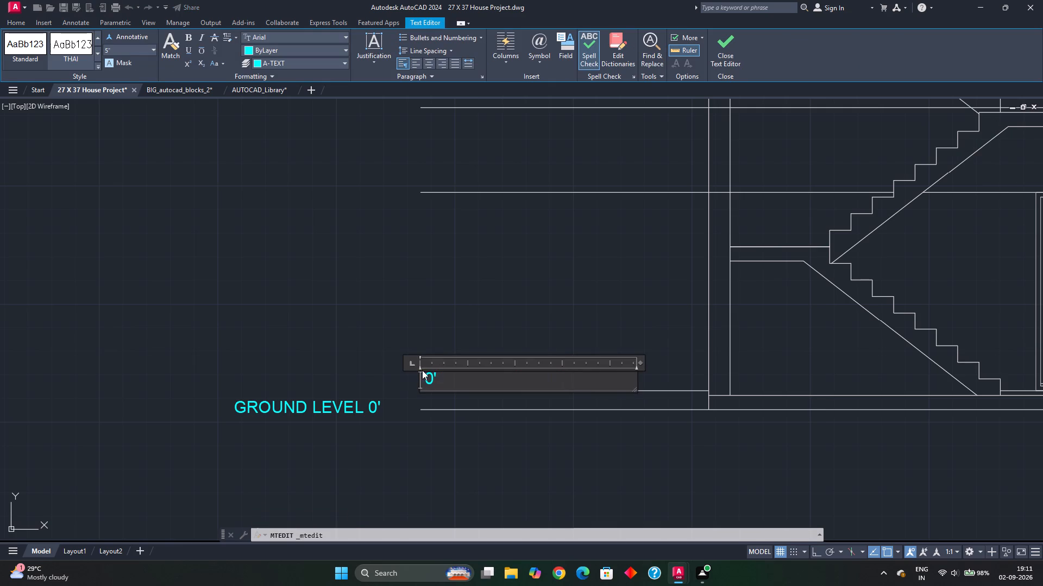
{"action": "type", "text": "FF"}
{"action": "key", "text": "l"}
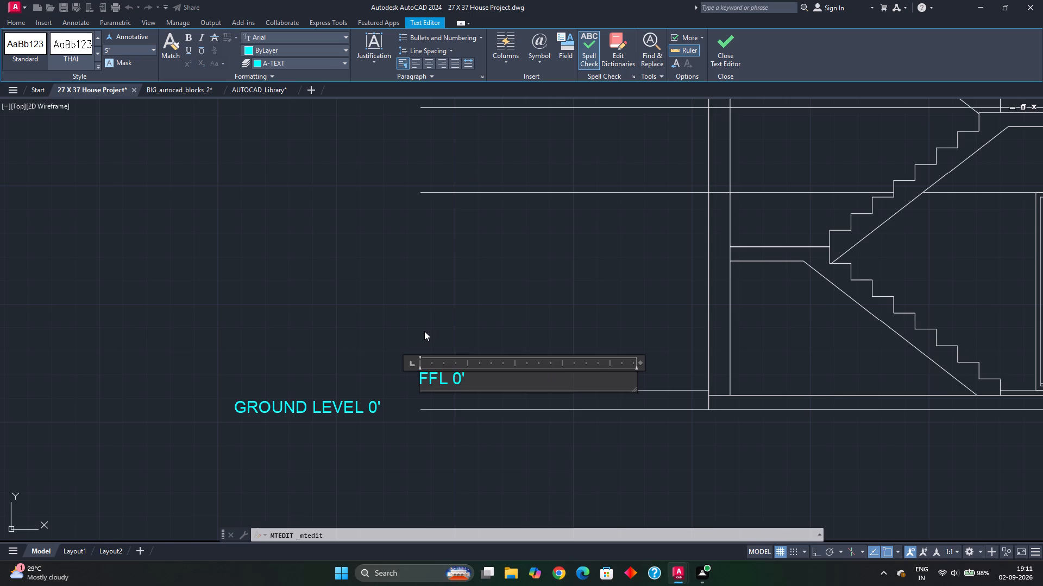
{"action": "left_click", "coordinate": [425, 330]}
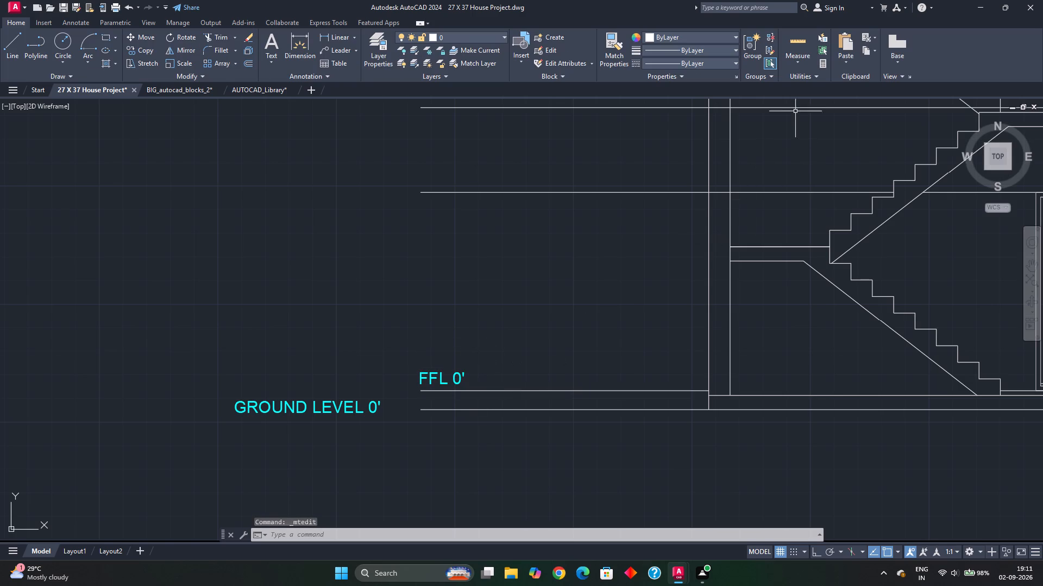
Measure the spacing between the base lines beside the FFL and ground level labels.
{"action": "left_click", "coordinate": [795, 44]}
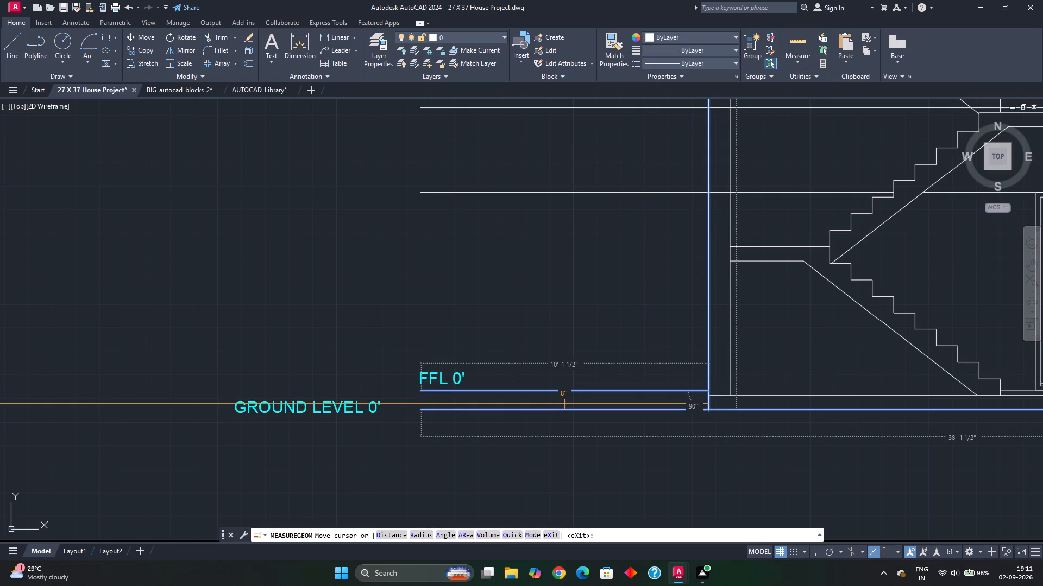
{"action": "middle_click_drag", "start_coordinate": [565, 404], "coordinate": [483, 386]}
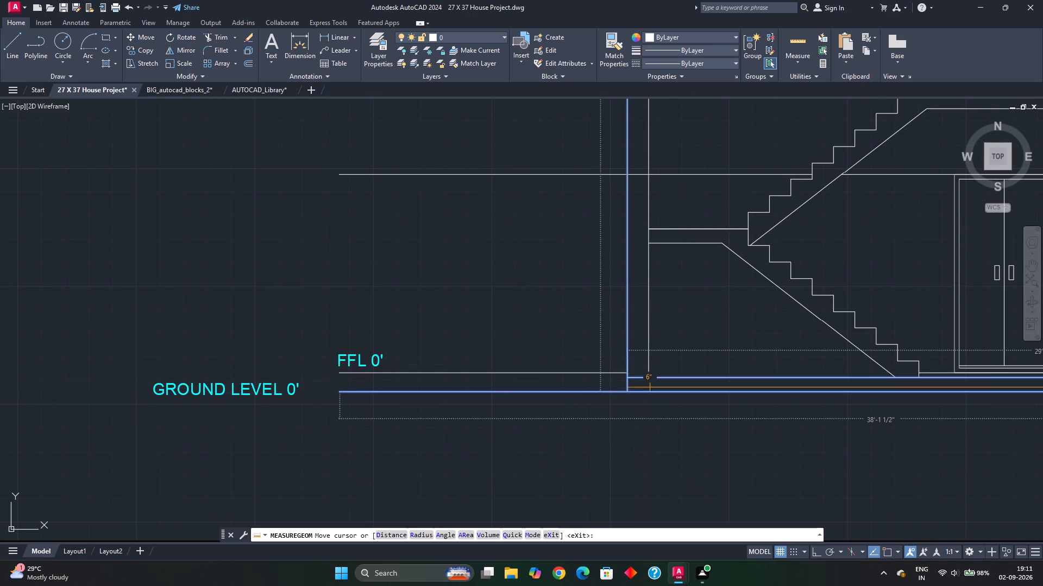
{"action": "key", "text": "Escape"}
Stretch the line between the two base lines 10'-1 1/2" outward with Ortho on, level with the ends of the base lines.
{"action": "middle_click_drag", "start_coordinate": [591, 391], "coordinate": [383, 377]}
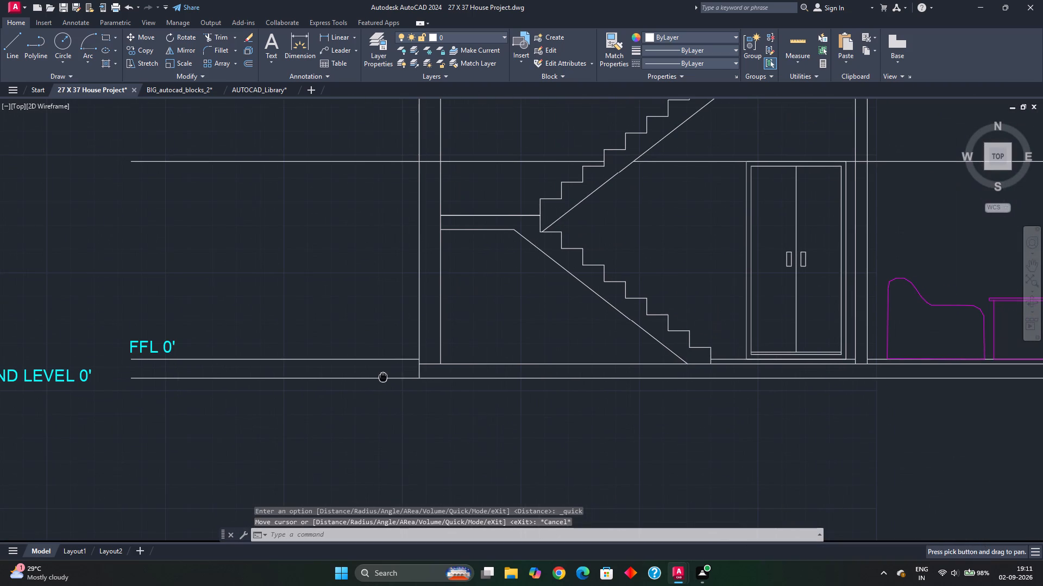
{"action": "scroll", "coordinate": [383, 379], "scroll_direction": "down", "scroll_amount": 1}
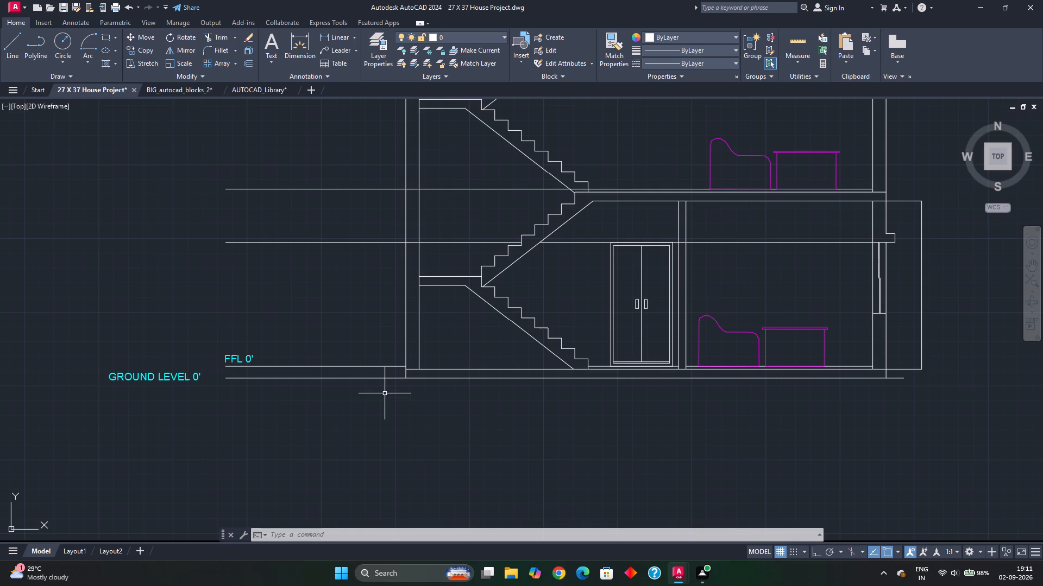
{"action": "middle_click_drag", "start_coordinate": [259, 374], "coordinate": [284, 378]}
{"action": "scroll", "coordinate": [395, 381], "scroll_direction": "up", "scroll_amount": 2}
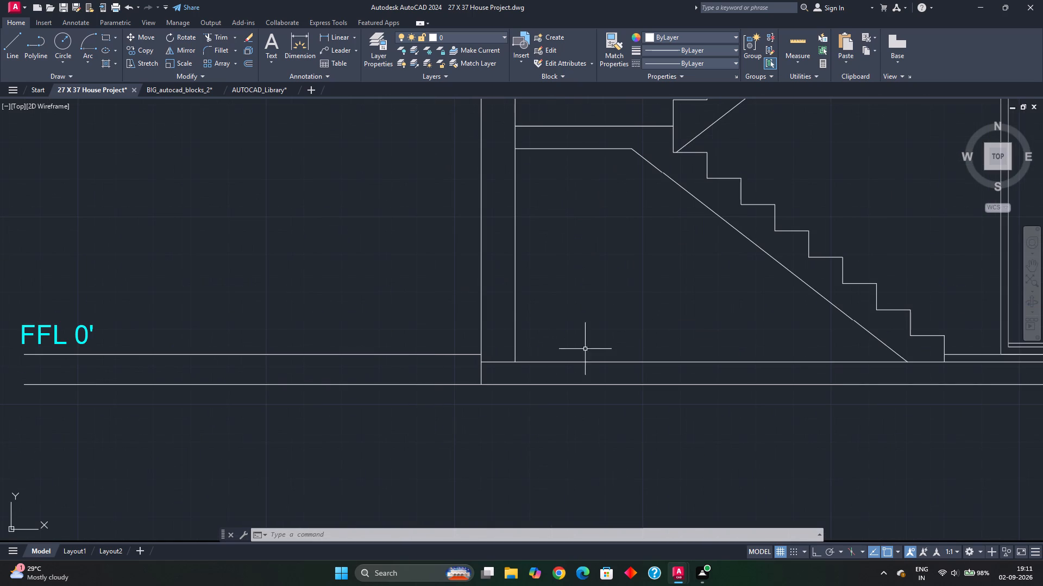
{"action": "left_click", "coordinate": [587, 362]}
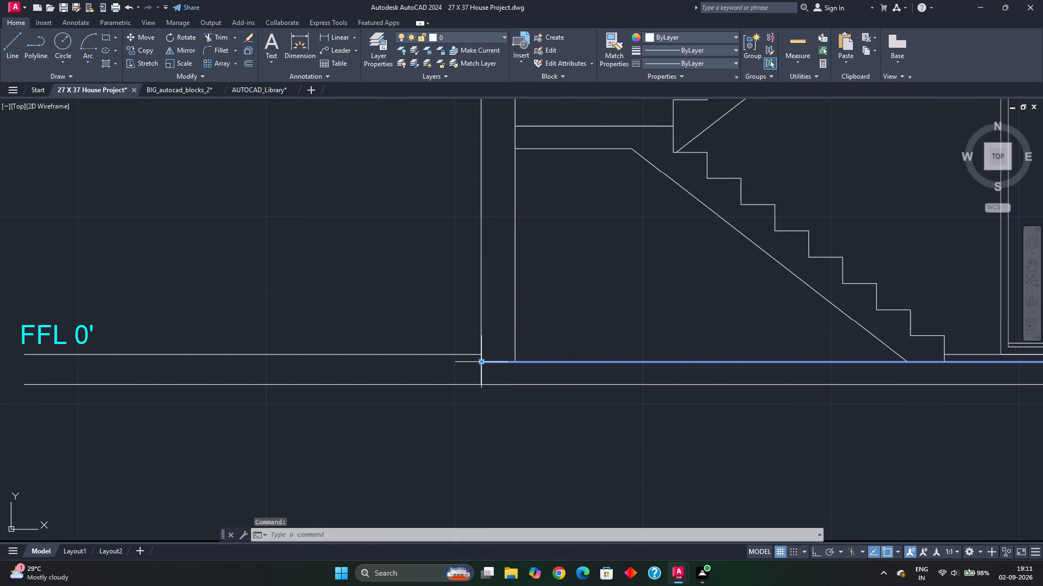
{"action": "left_click", "coordinate": [482, 362]}
{"action": "middle_click_drag", "start_coordinate": [325, 365], "coordinate": [614, 335]}
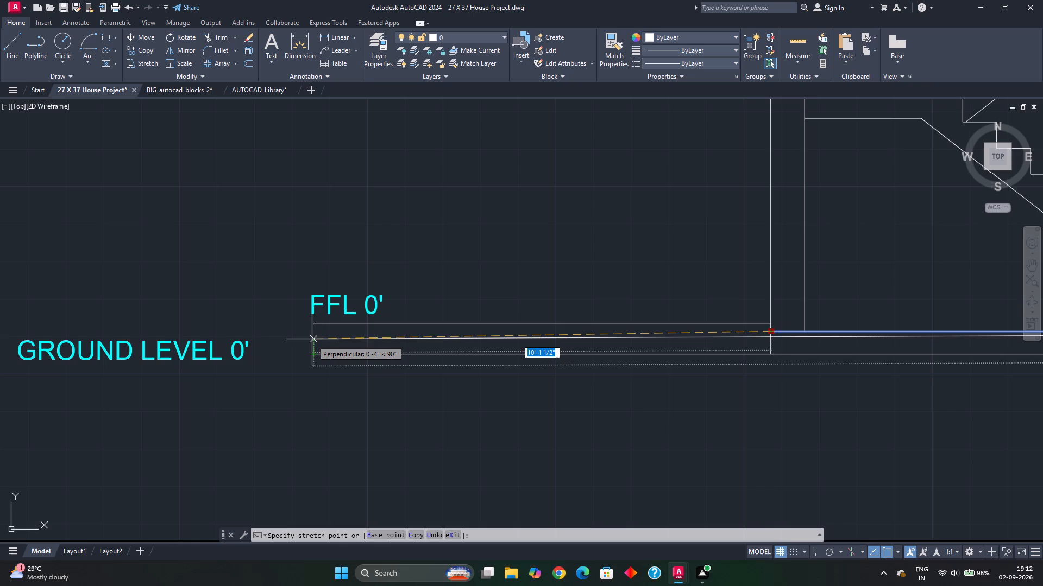
{"action": "key", "text": "F8"}
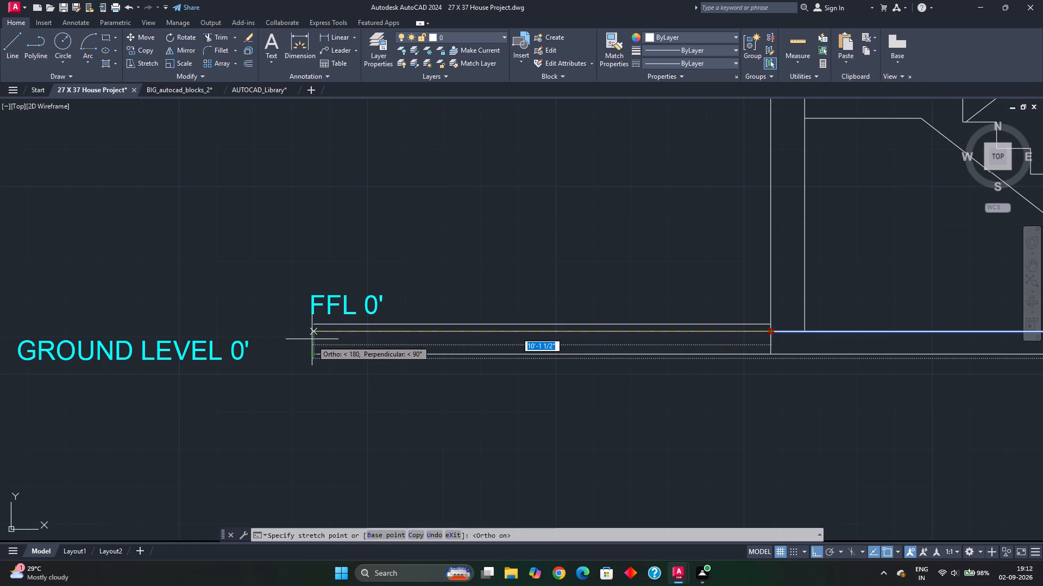
{"action": "left_click", "coordinate": [313, 336]}
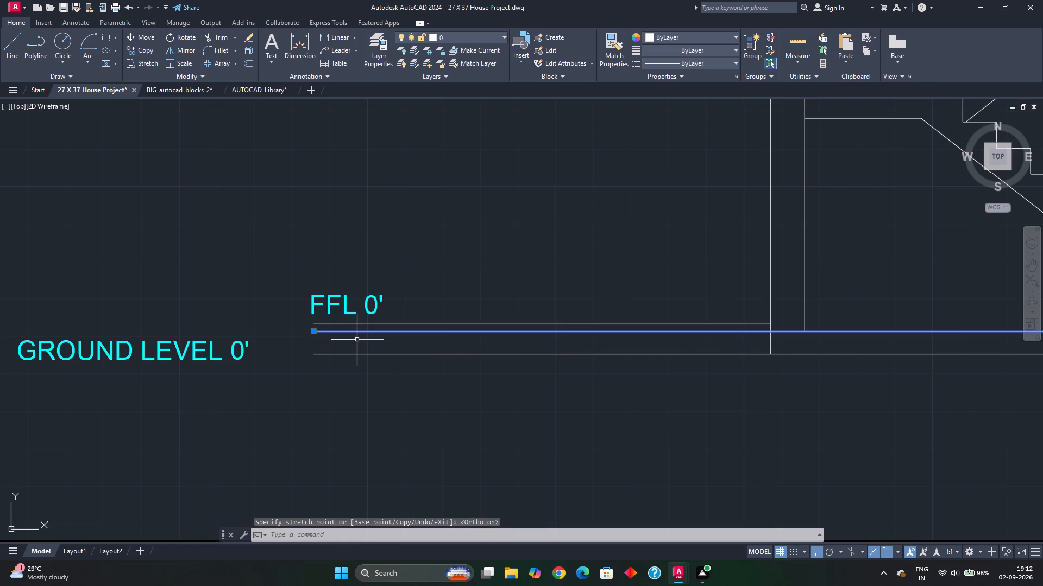
{"action": "key", "text": "Escape"}
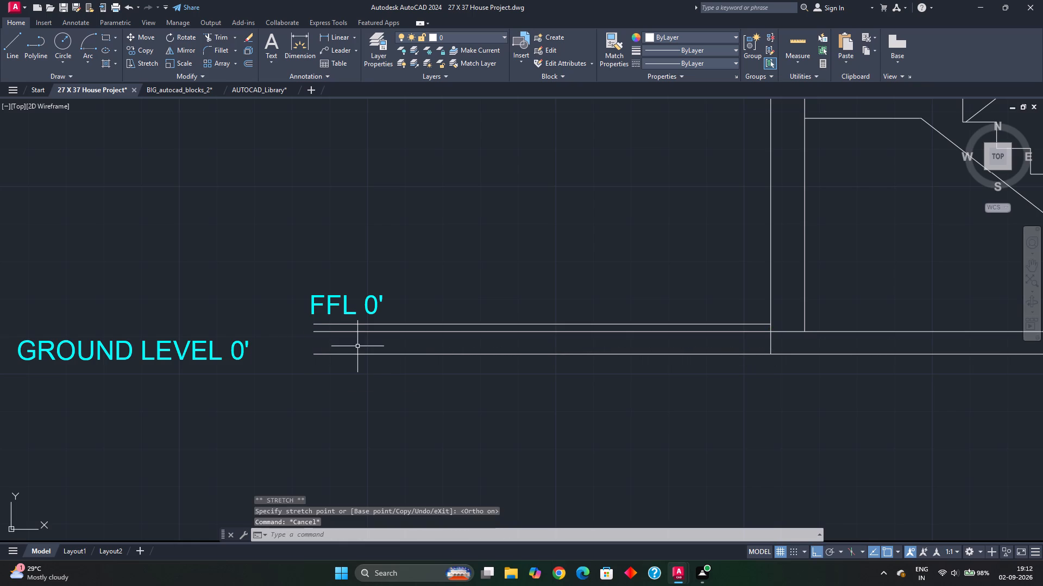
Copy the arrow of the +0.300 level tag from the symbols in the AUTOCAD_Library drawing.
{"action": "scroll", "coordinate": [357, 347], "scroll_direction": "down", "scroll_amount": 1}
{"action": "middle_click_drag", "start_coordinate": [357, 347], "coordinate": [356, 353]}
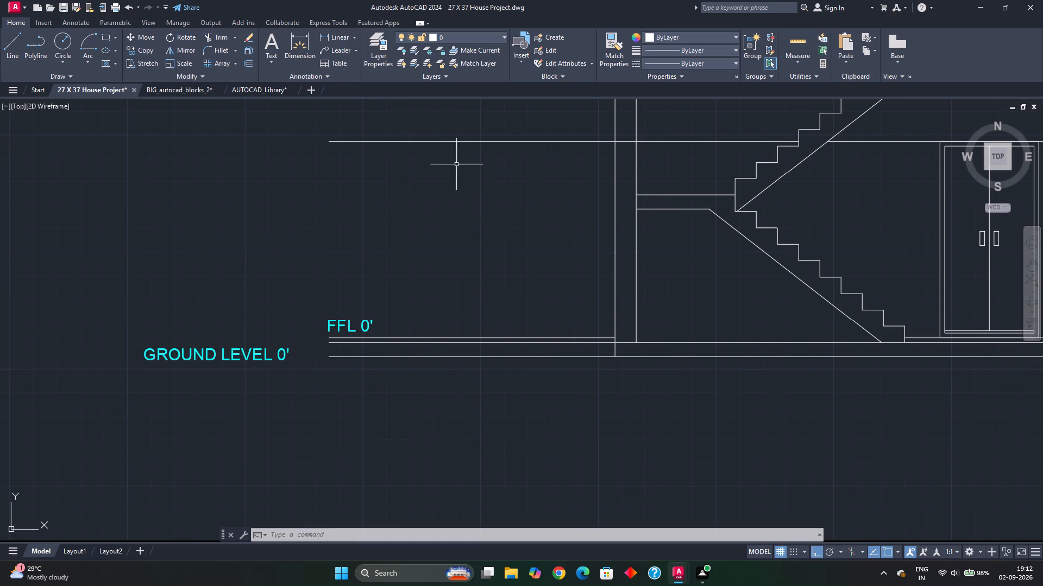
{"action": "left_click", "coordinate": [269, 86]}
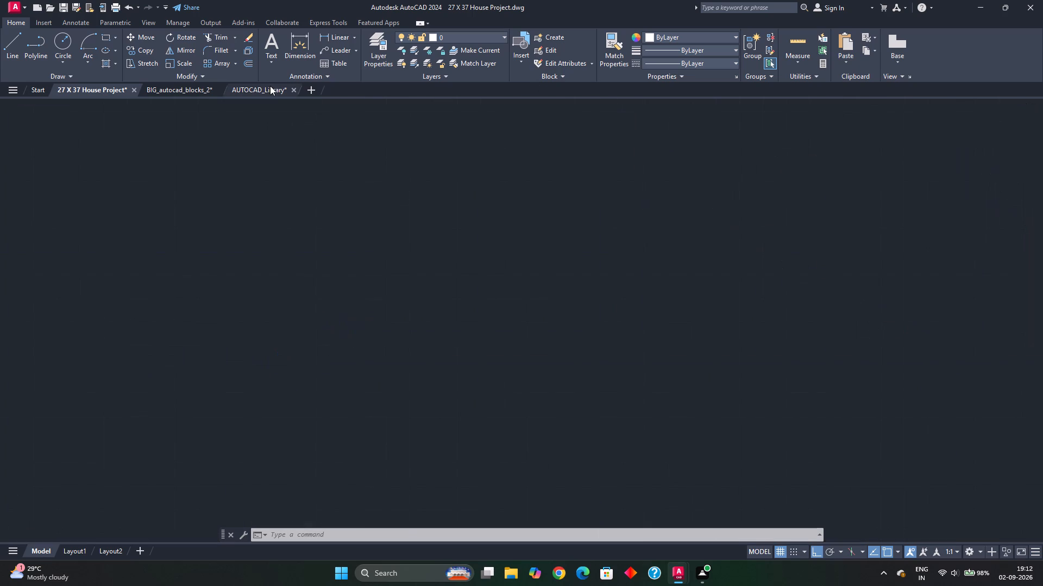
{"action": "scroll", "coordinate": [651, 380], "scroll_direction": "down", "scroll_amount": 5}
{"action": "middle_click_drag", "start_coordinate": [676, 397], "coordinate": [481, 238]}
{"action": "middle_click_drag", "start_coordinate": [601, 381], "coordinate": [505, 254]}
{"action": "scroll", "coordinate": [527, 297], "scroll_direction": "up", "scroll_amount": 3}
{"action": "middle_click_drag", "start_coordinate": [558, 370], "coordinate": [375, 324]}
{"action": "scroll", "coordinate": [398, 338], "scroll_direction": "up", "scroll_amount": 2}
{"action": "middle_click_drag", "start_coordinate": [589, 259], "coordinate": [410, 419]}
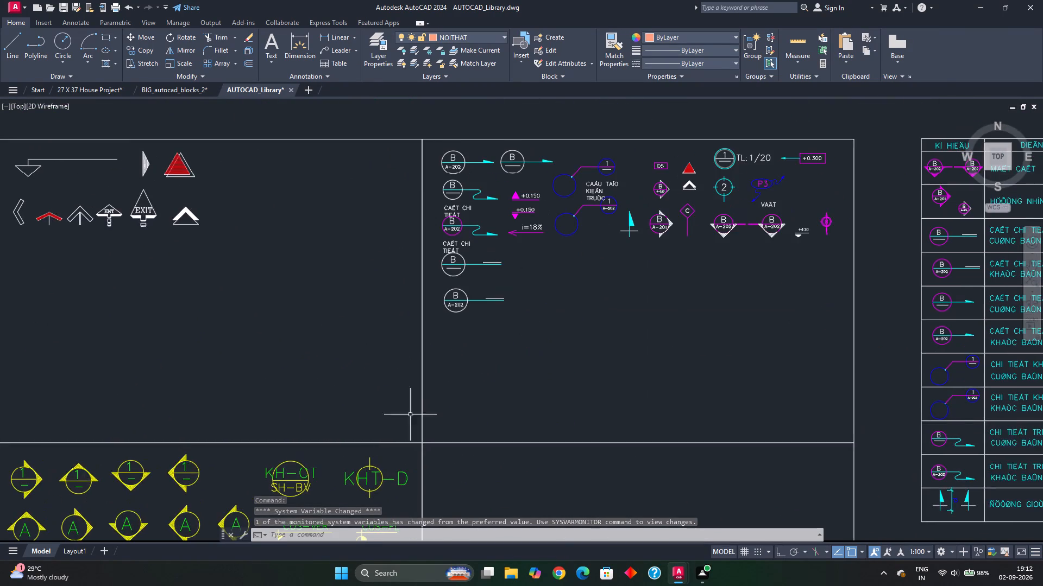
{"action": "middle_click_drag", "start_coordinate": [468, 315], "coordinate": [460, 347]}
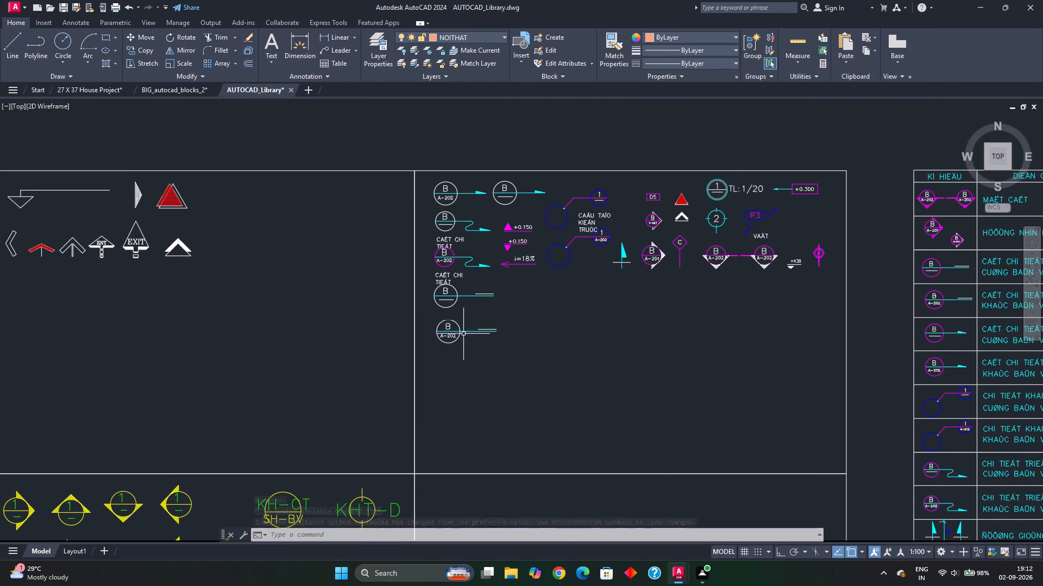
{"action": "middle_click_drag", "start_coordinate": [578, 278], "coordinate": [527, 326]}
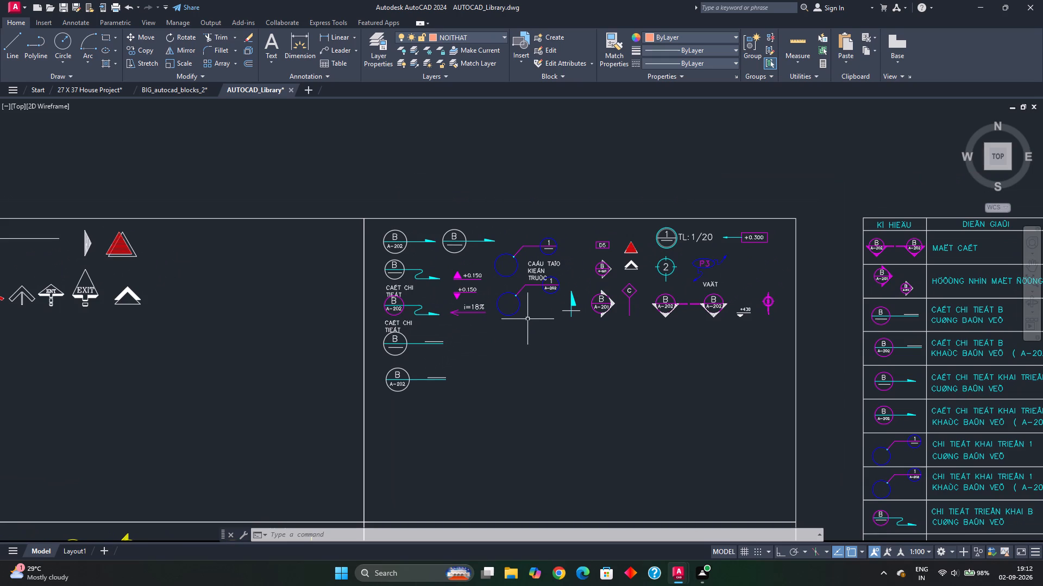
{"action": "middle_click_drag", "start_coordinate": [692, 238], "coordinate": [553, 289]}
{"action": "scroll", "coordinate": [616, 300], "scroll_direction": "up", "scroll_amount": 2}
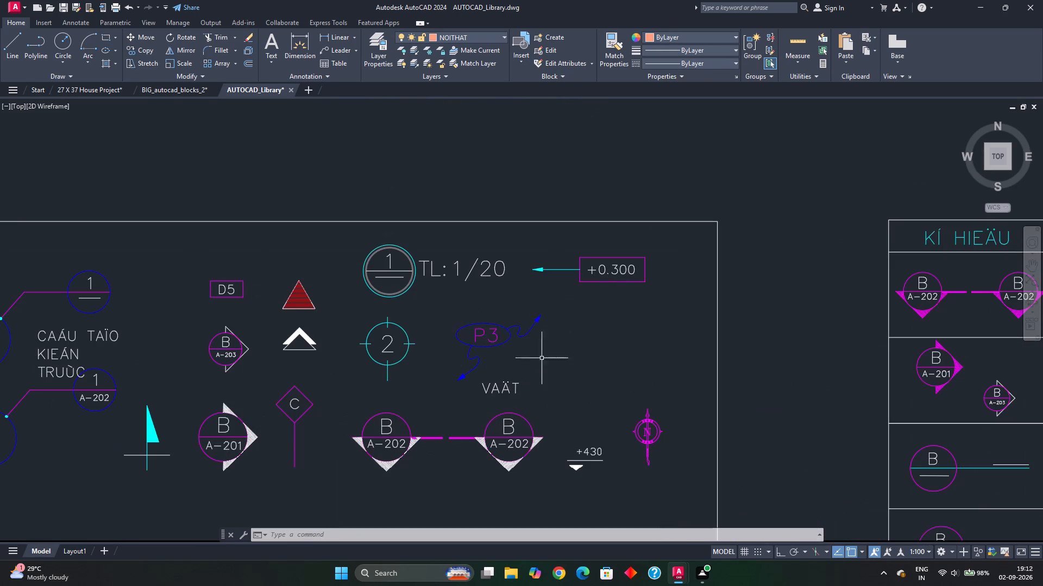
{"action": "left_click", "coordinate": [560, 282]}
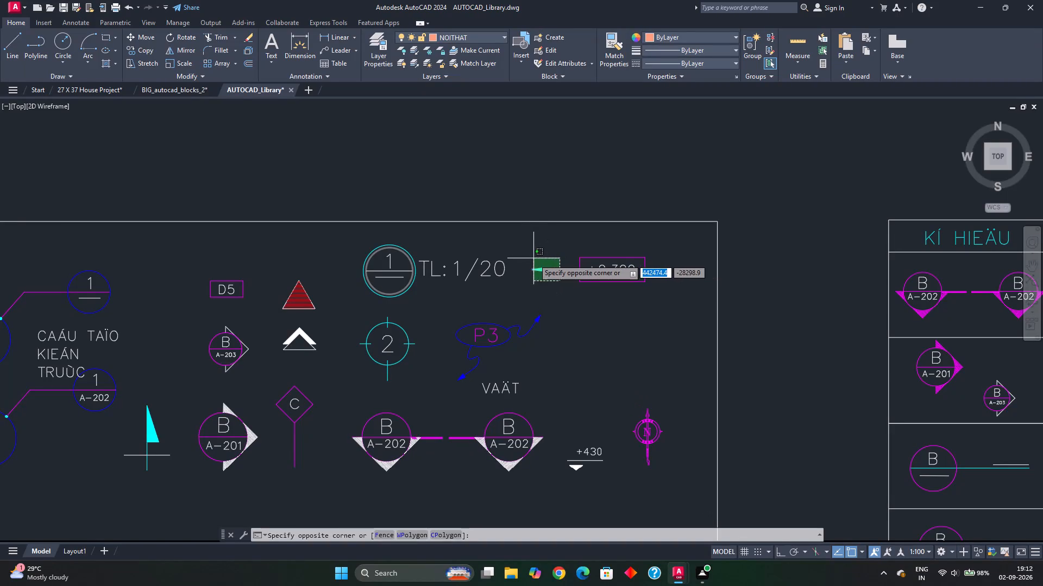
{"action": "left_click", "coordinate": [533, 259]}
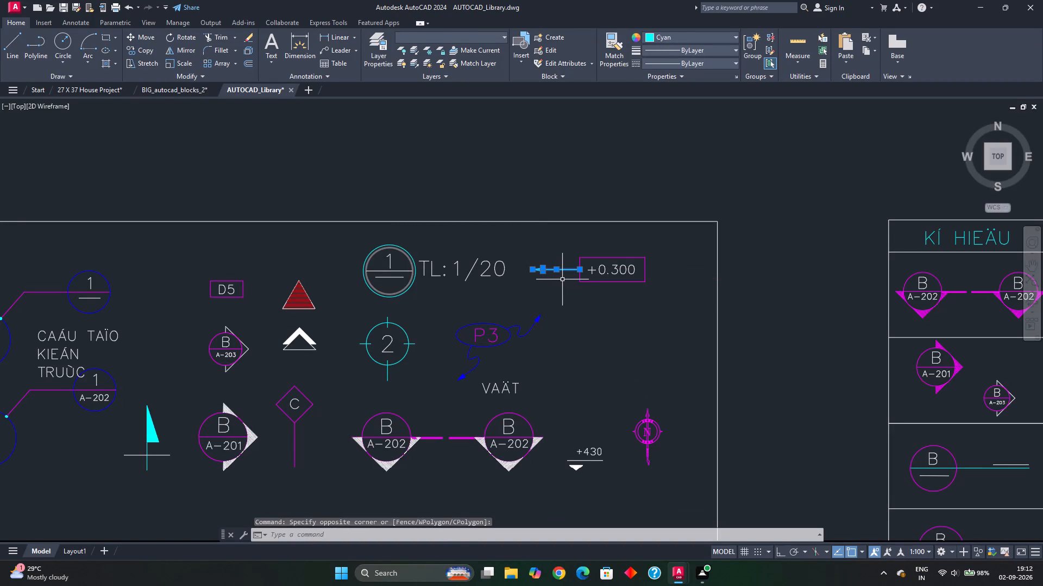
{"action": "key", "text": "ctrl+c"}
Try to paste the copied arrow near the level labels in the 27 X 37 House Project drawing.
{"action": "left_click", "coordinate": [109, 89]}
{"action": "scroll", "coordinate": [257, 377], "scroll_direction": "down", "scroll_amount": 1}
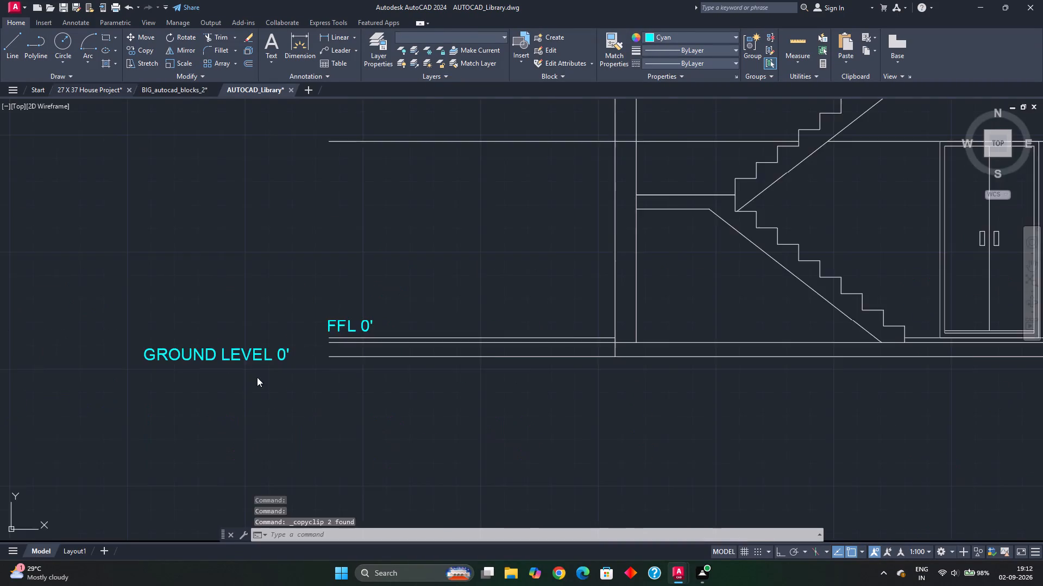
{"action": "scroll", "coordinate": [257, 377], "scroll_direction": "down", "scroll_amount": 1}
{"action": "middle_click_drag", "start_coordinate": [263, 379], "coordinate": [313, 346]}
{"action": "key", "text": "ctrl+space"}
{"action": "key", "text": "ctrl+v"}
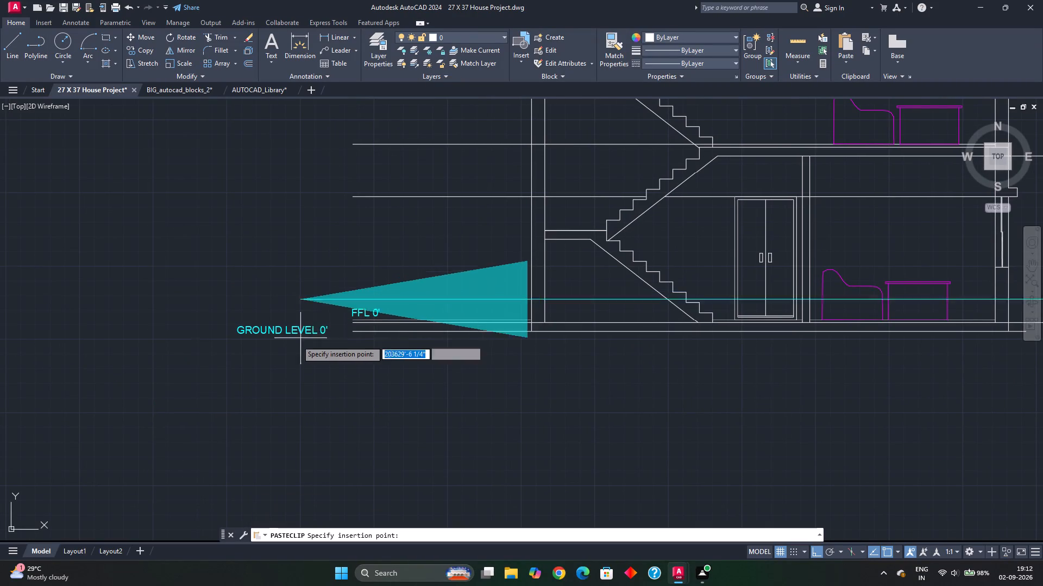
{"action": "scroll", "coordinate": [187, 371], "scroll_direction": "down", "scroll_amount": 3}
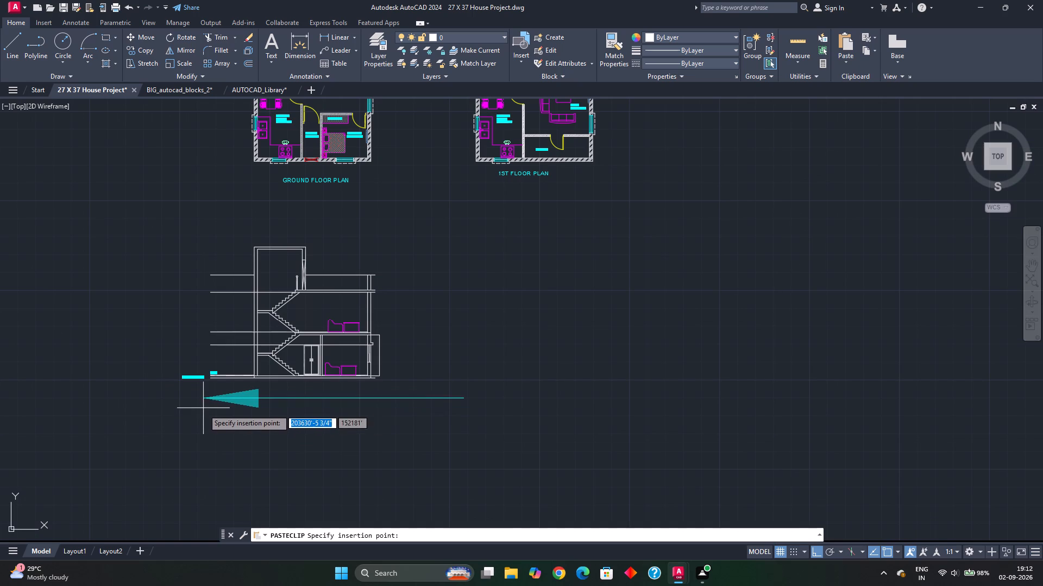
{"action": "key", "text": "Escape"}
Change the FFL label's value to 8".
{"action": "scroll", "coordinate": [219, 385], "scroll_direction": "up", "scroll_amount": 1}
{"action": "middle_click_drag", "start_coordinate": [219, 385], "coordinate": [398, 392]}
{"action": "scroll", "coordinate": [367, 387], "scroll_direction": "up", "scroll_amount": 3}
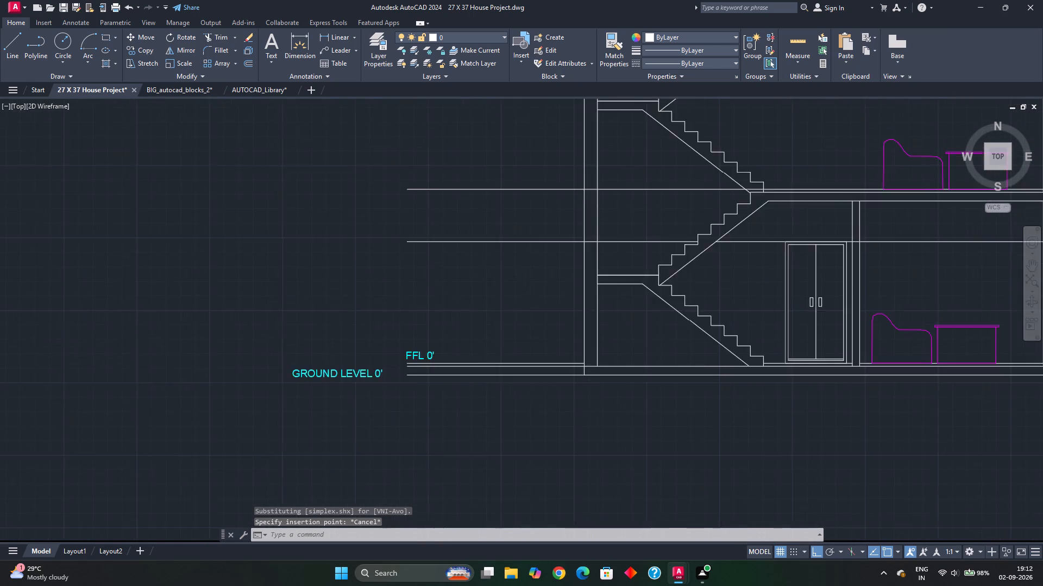
{"action": "middle_click_drag", "start_coordinate": [386, 372], "coordinate": [391, 390]}
{"action": "scroll", "coordinate": [391, 389], "scroll_direction": "up", "scroll_amount": 2}
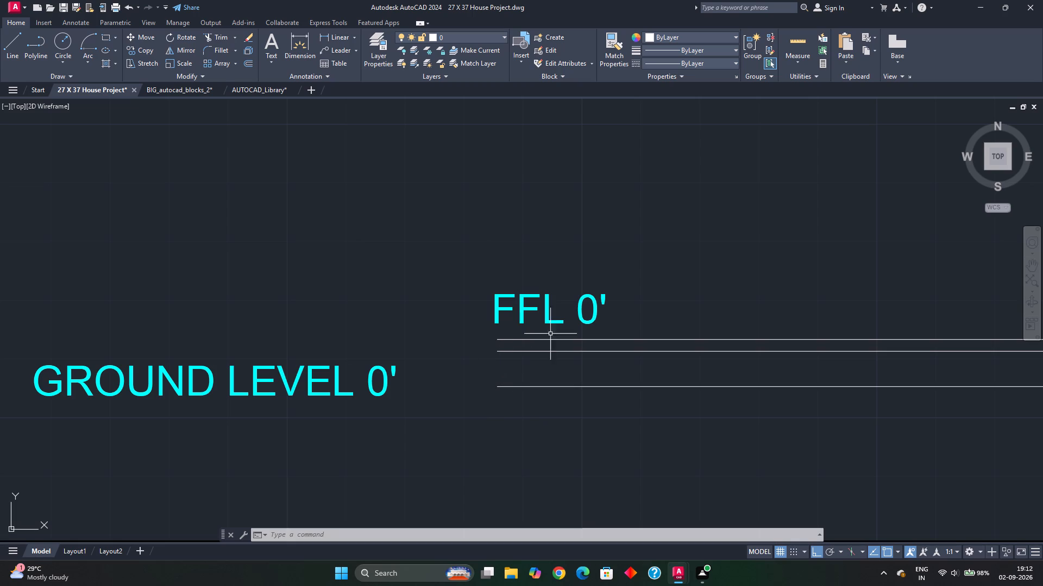
{"action": "double_click", "coordinate": [584, 304]}
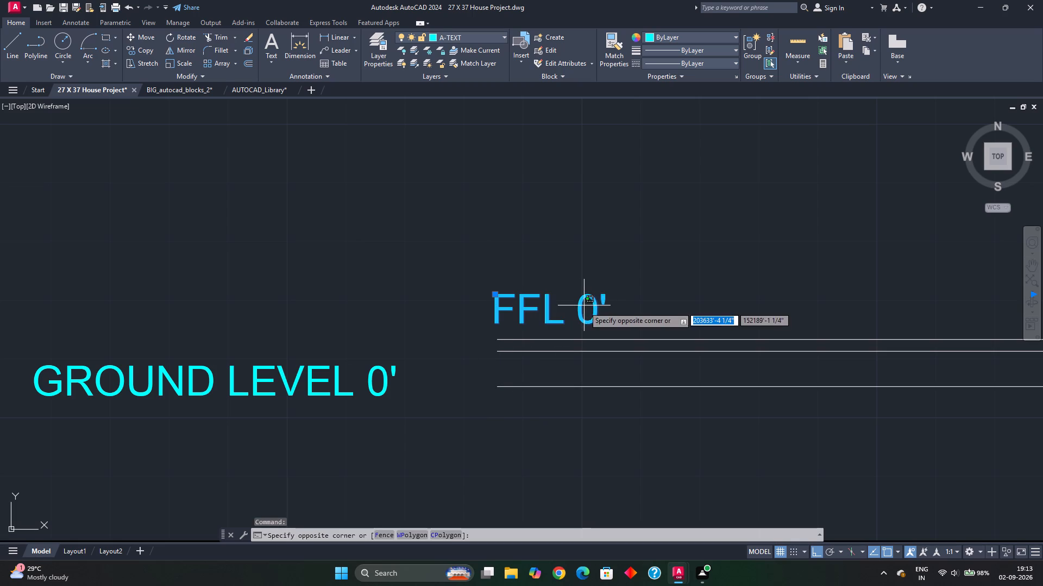
{"action": "left_click", "coordinate": [598, 317]}
{"action": "double_click", "coordinate": [594, 307]}
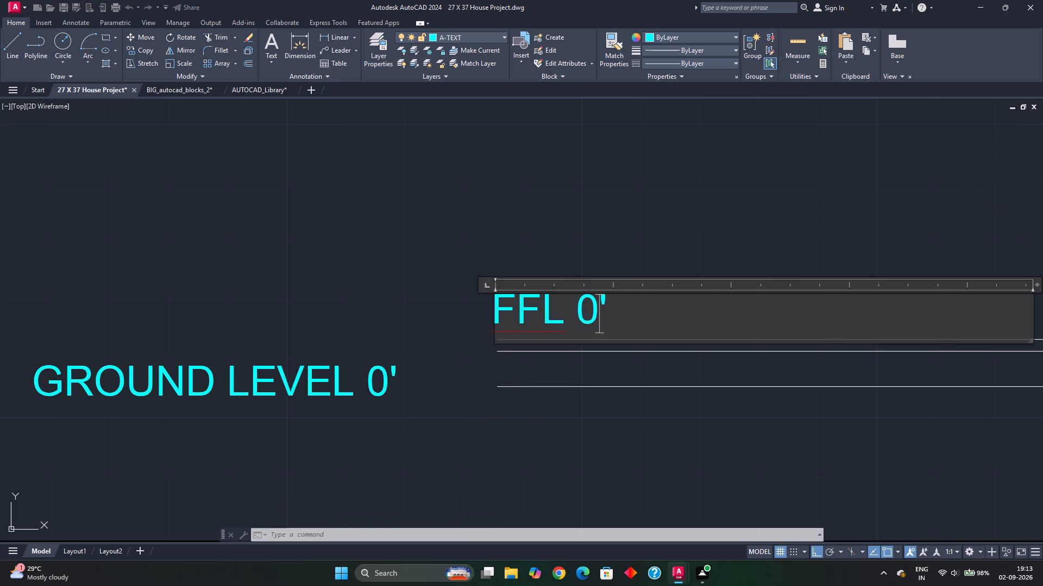
{"action": "key", "text": "BackSpace"}
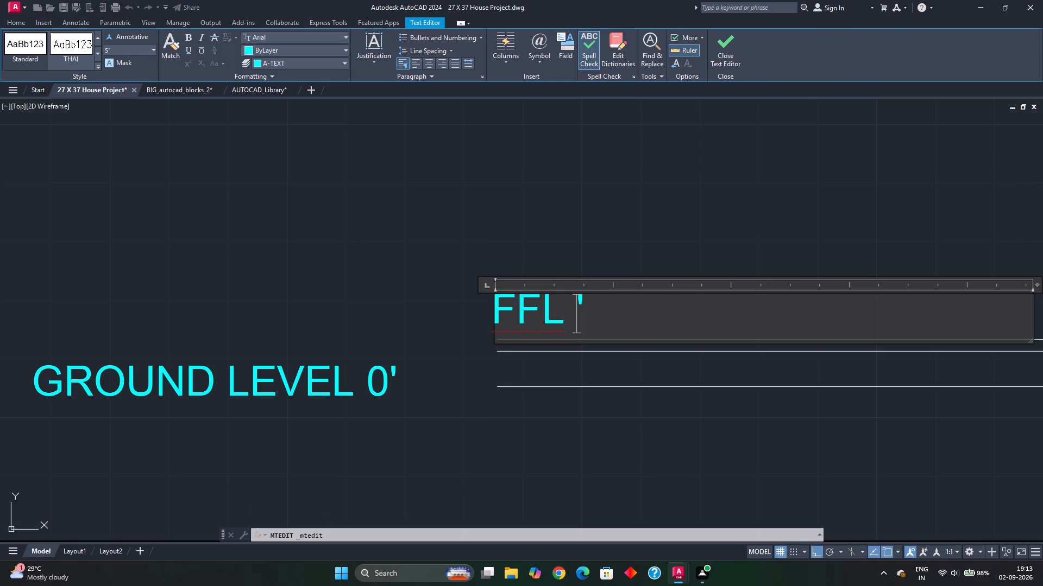
{"action": "key", "text": "8"}
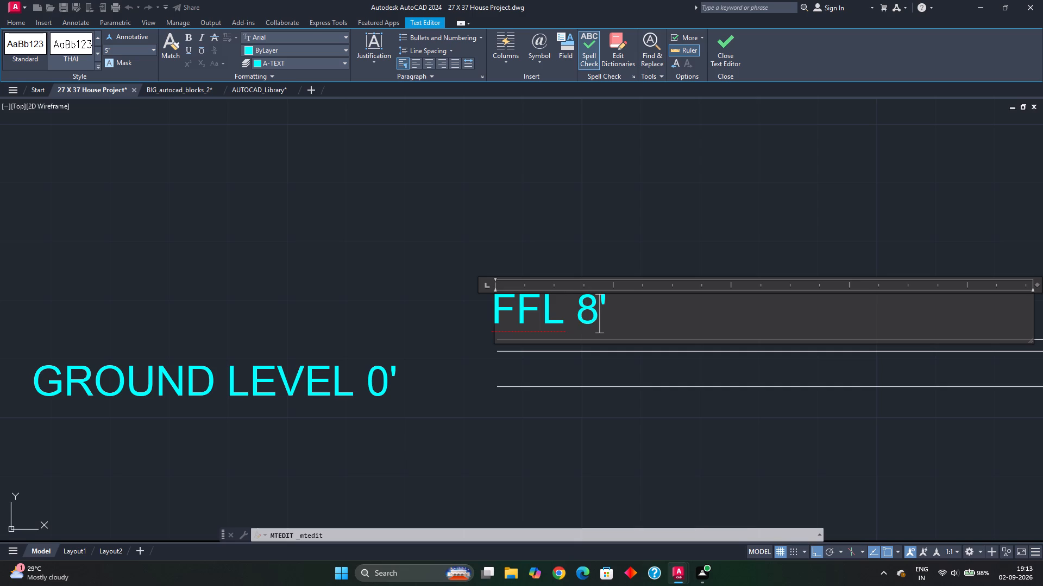
{"action": "key", "text": "Right"}
{"action": "key", "text": "BackSpace"}
{"action": "key", "text": "shift+quotedbl"}
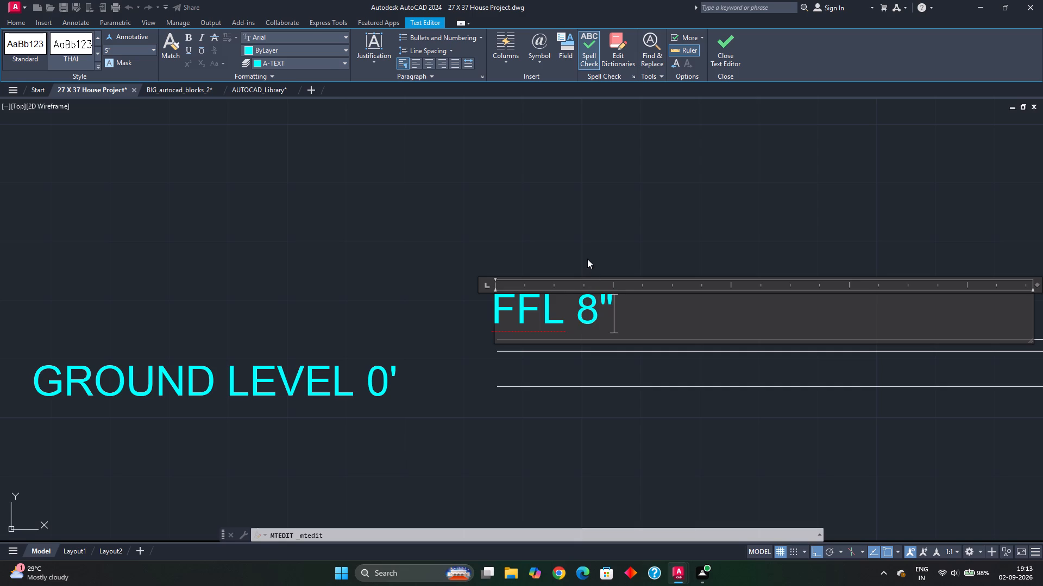
{"action": "left_click", "coordinate": [587, 250]}
Copy the FFL 8" label and paste it at the outer end of the ground-floor lintel line.
{"action": "scroll", "coordinate": [598, 266], "scroll_direction": "down", "scroll_amount": 4}
{"action": "middle_click_drag", "start_coordinate": [596, 253], "coordinate": [574, 285]}
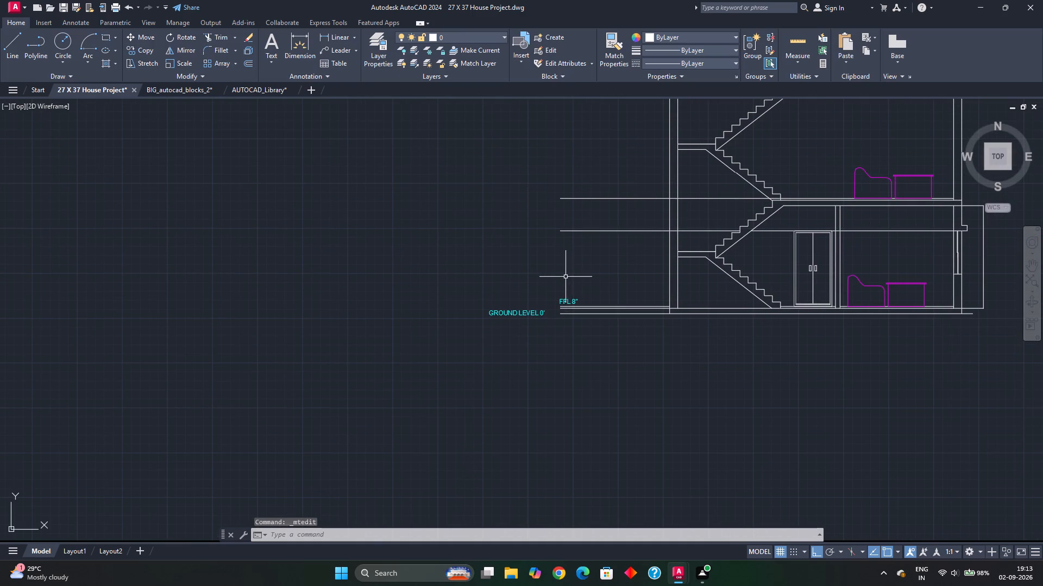
{"action": "left_click", "coordinate": [565, 302]}
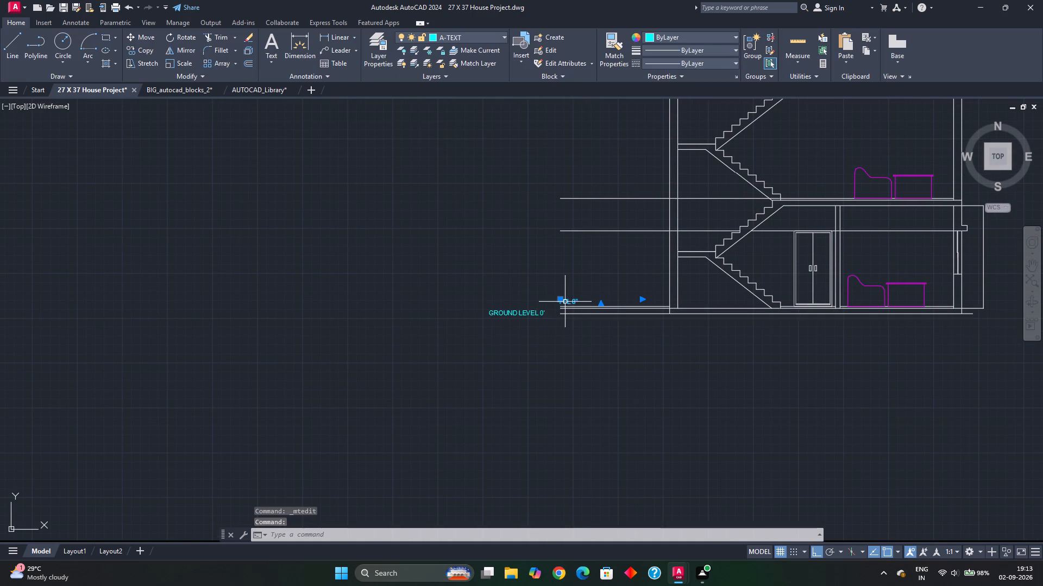
{"action": "key", "text": "ctrl+c"}
{"action": "scroll", "coordinate": [529, 247], "scroll_direction": "up", "scroll_amount": 1}
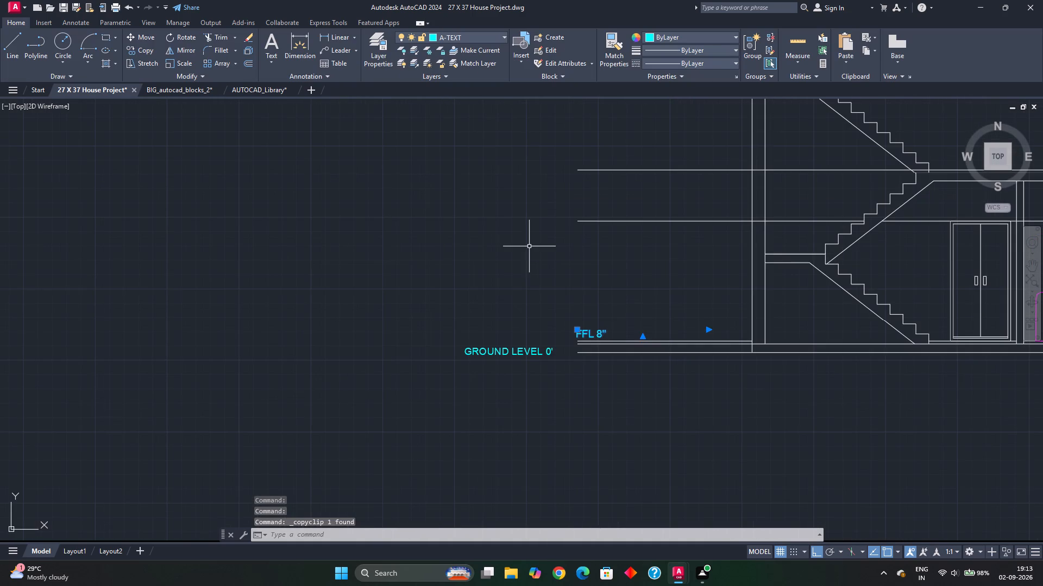
{"action": "scroll", "coordinate": [529, 247], "scroll_direction": "up", "scroll_amount": 1, "text": "ctrl"}
{"action": "key", "text": "ctrl+v"}
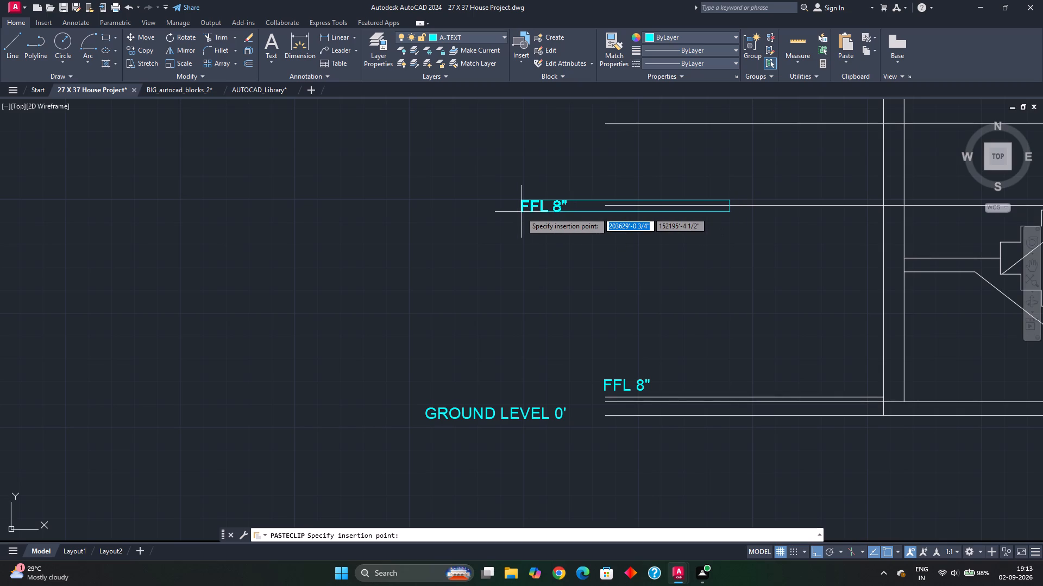
{"action": "scroll", "coordinate": [520, 213], "scroll_direction": "down", "scroll_amount": 2}
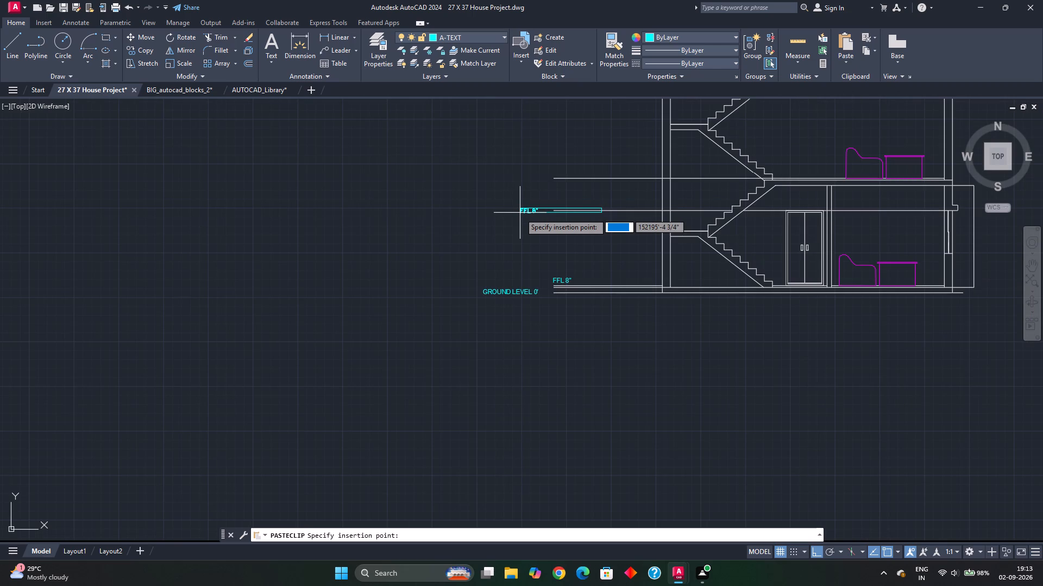
{"action": "left_click", "coordinate": [520, 213]}
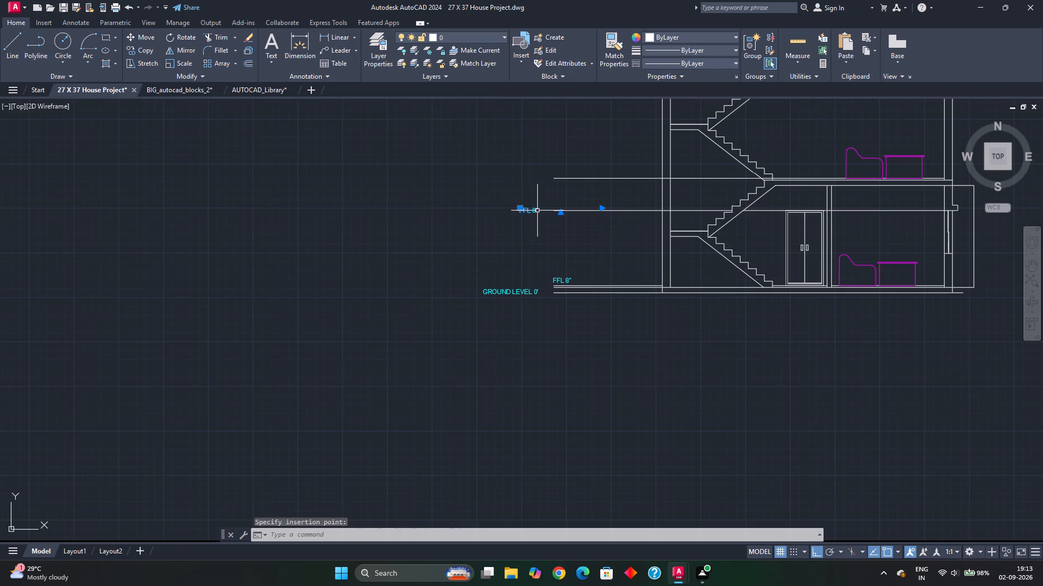
Replace the text of the pasted label on the lintel line with LINTEL LVL 7'.
{"action": "double_click", "coordinate": [537, 211]}
{"action": "left_click_drag", "start_coordinate": [545, 214], "coordinate": [543, 214]}
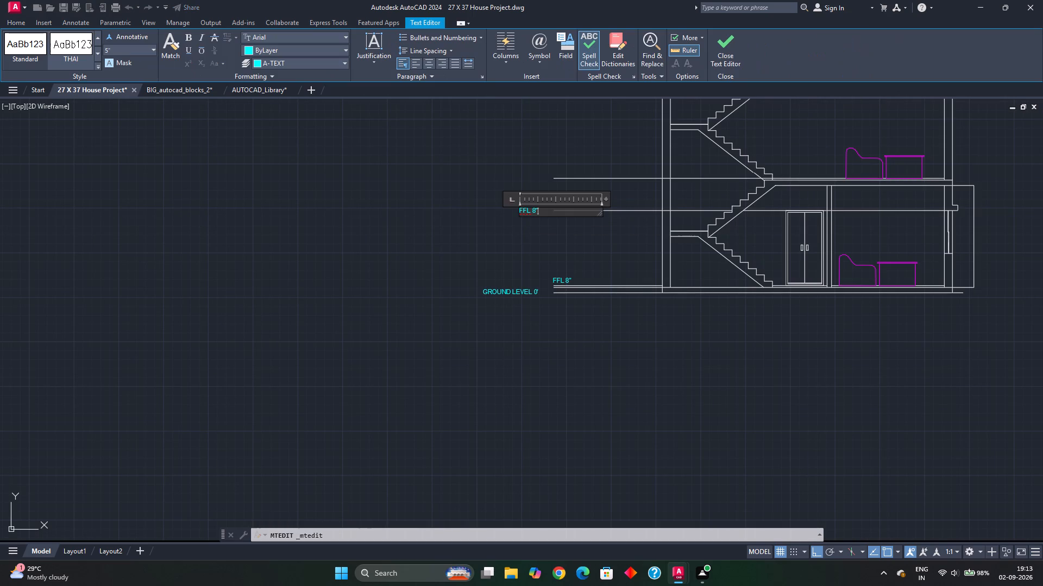
{"action": "left_click_drag", "start_coordinate": [543, 214], "coordinate": [506, 216]}
{"action": "key", "text": "BackSpace"}
{"action": "type", "text": "LINTEL"}
{"action": "key", "text": "space"}
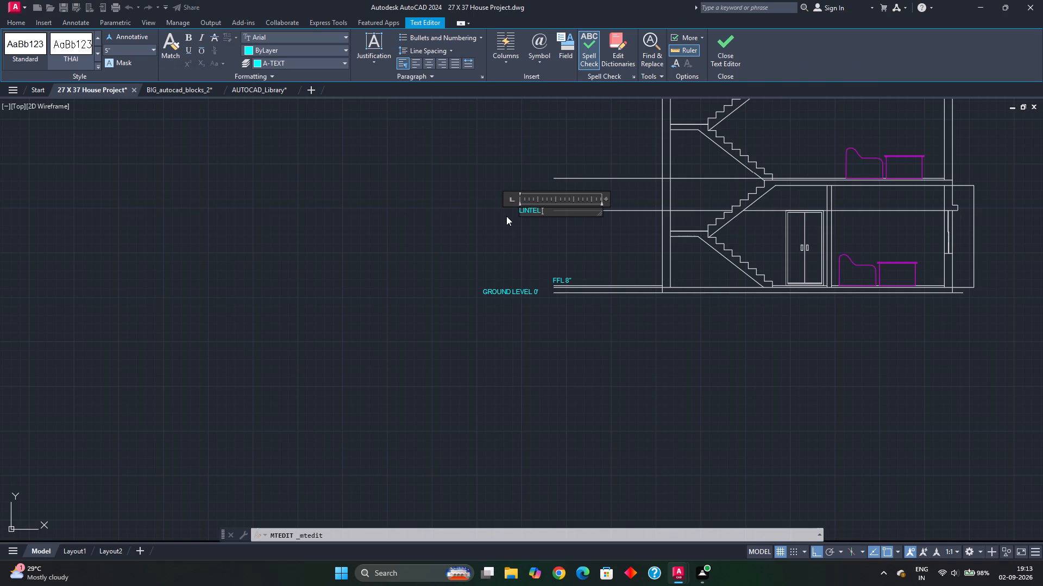
{"action": "key", "text": "l"}
{"action": "type", "text": "VL"}
{"action": "key", "text": "space"}
{"action": "type", "text": "7'"}
{"action": "scroll", "coordinate": [550, 233], "scroll_direction": "up", "scroll_amount": 2}
{"action": "left_click", "coordinate": [552, 229]}
Move the LINTEL LVL 7' label about 1'-2" horizontally outward, clear of the end of its line.
{"action": "middle_click", "coordinate": [559, 215]}
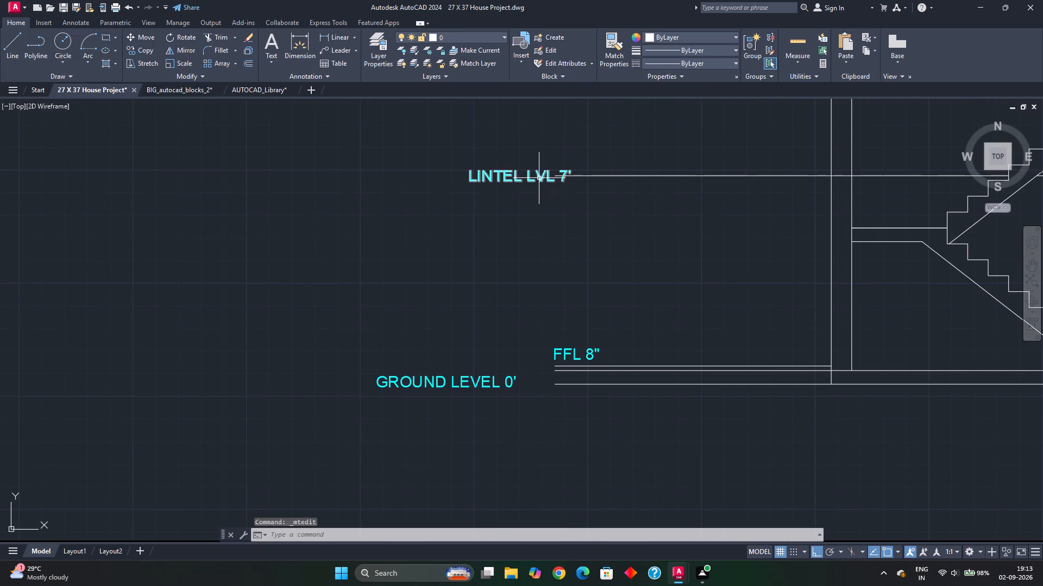
{"action": "left_click", "coordinate": [539, 179]}
{"action": "key", "text": "m"}
{"action": "key", "text": "Return"}
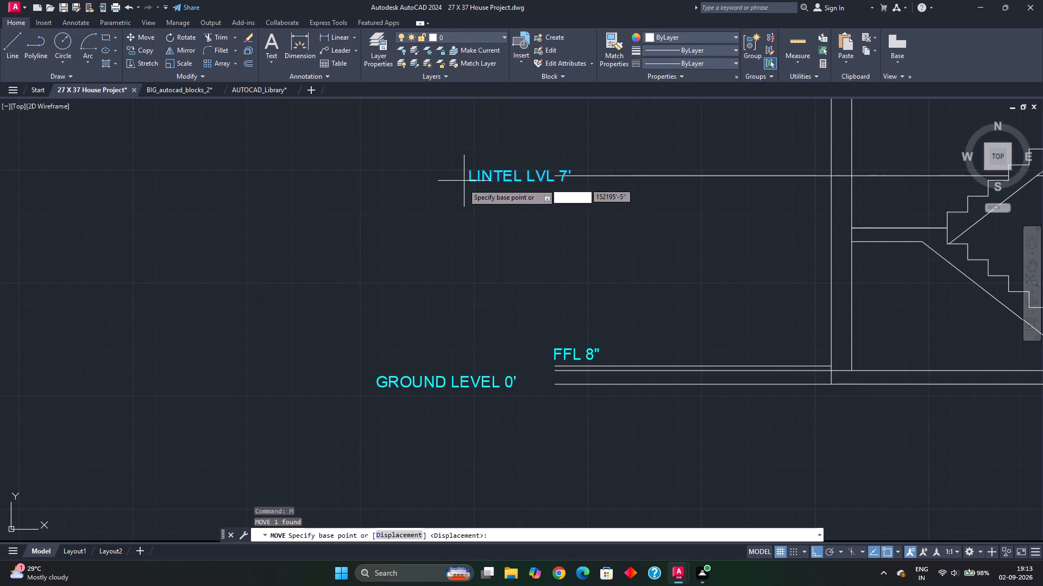
{"action": "left_click", "coordinate": [470, 183]}
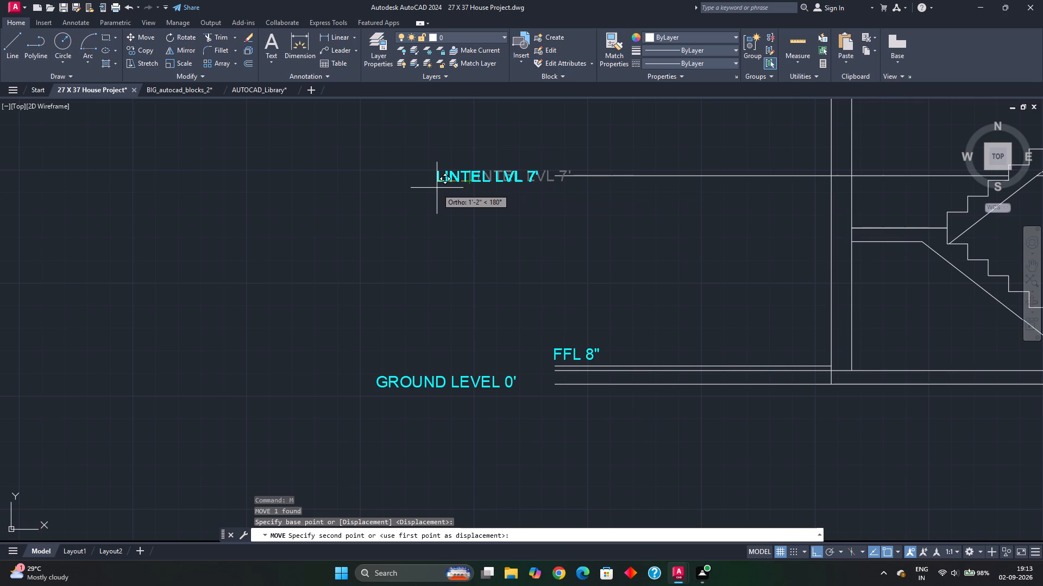
{"action": "left_click", "coordinate": [437, 188]}
Copy the LINTEL LVL 7' label straight up to the first-floor, roof slab and parapet lines and the top of the stair headroom.
{"action": "scroll", "coordinate": [511, 230], "scroll_direction": "down", "scroll_amount": 1}
{"action": "middle_click_drag", "start_coordinate": [507, 238], "coordinate": [492, 258]}
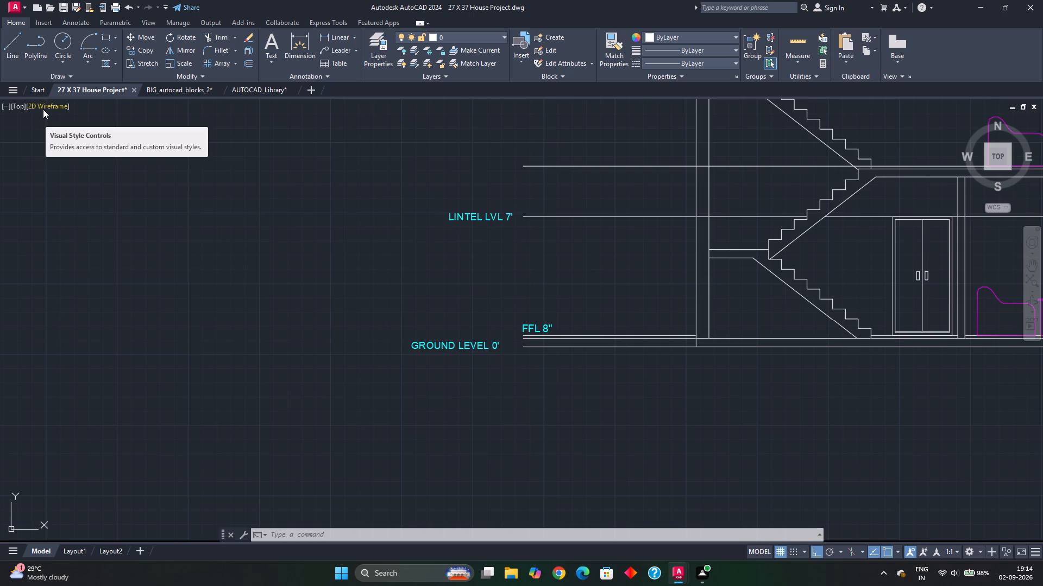
{"action": "middle_click_drag", "start_coordinate": [470, 234], "coordinate": [395, 286]}
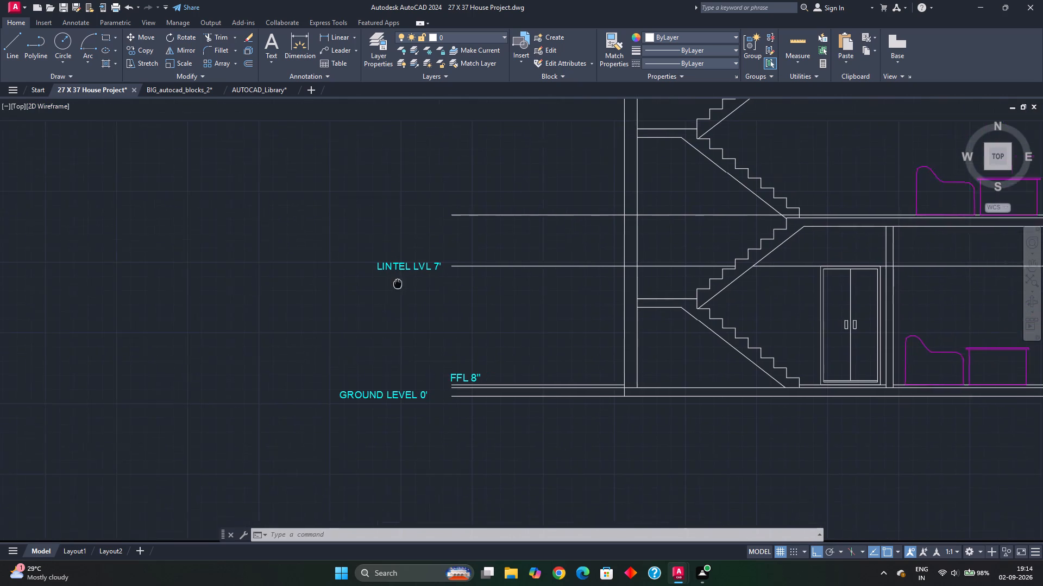
{"action": "middle_click_drag", "start_coordinate": [395, 286], "coordinate": [382, 290]}
{"action": "left_click", "coordinate": [404, 273]}
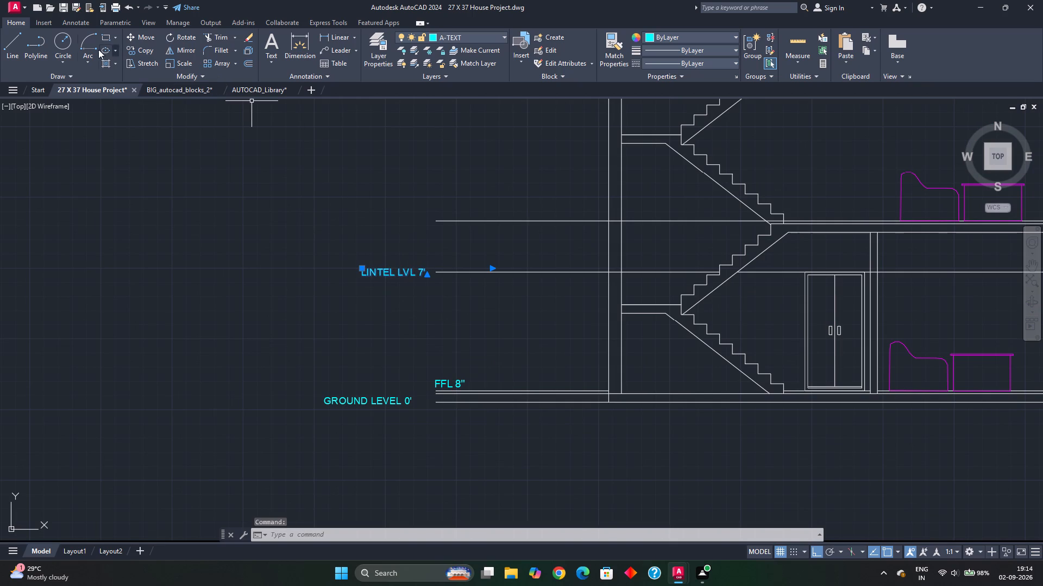
{"action": "left_click", "coordinate": [143, 52]}
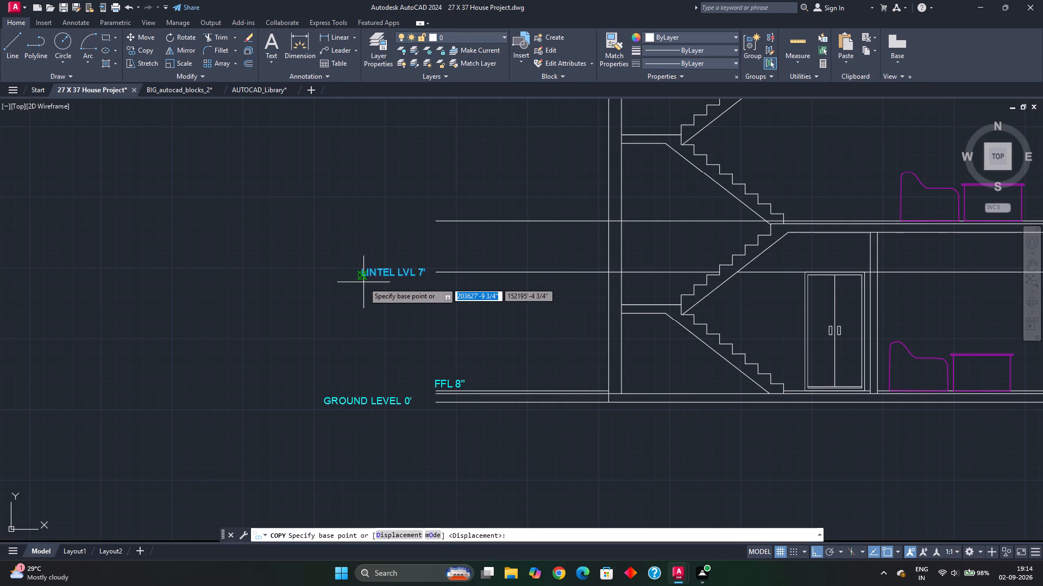
{"action": "left_click", "coordinate": [363, 278]}
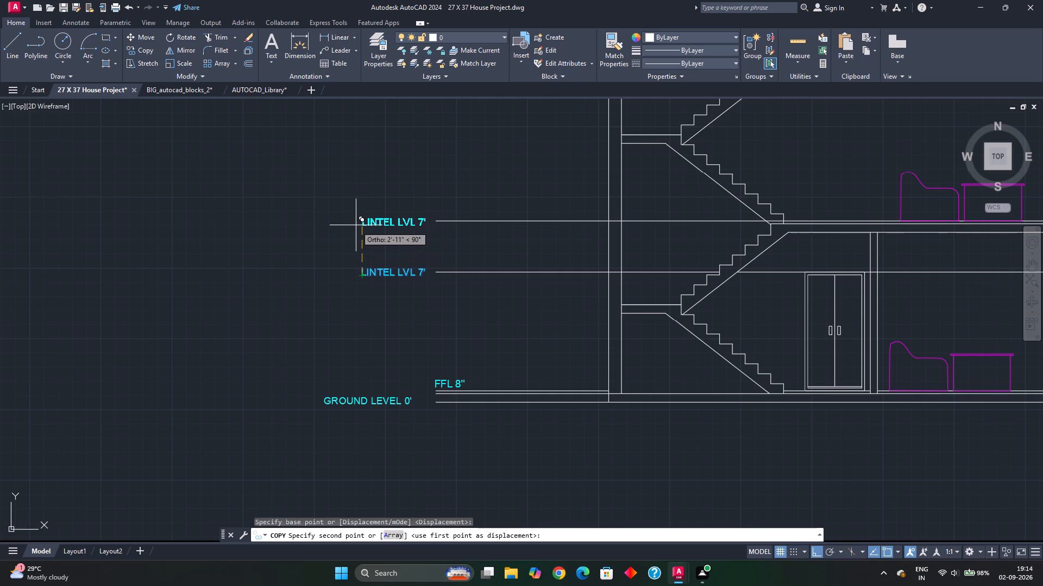
{"action": "left_click", "coordinate": [356, 226]}
{"action": "middle_click_drag", "start_coordinate": [375, 207], "coordinate": [371, 338]}
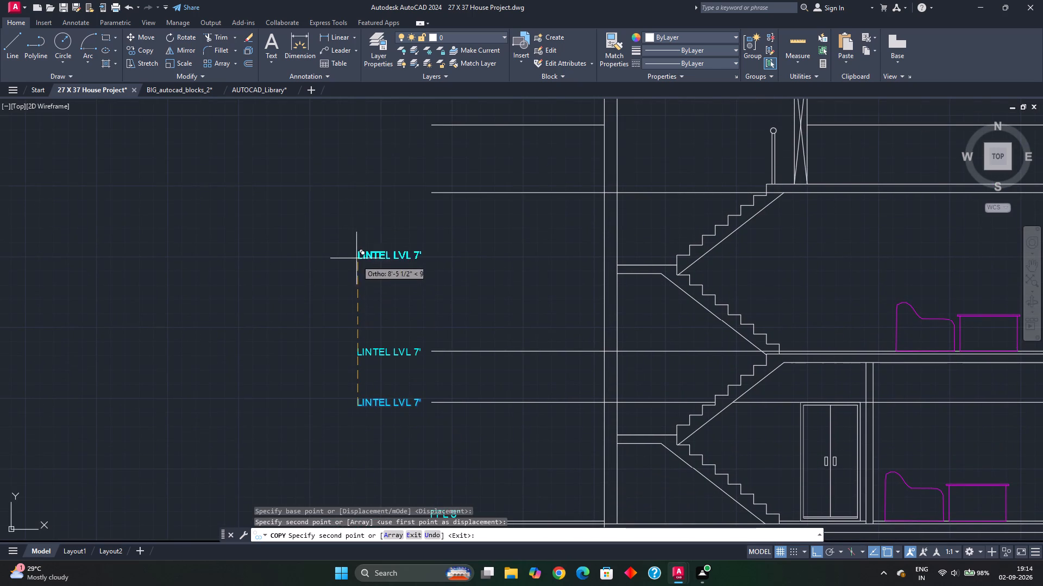
{"action": "left_click", "coordinate": [359, 195]}
{"action": "middle_click_drag", "start_coordinate": [355, 293], "coordinate": [357, 436]}
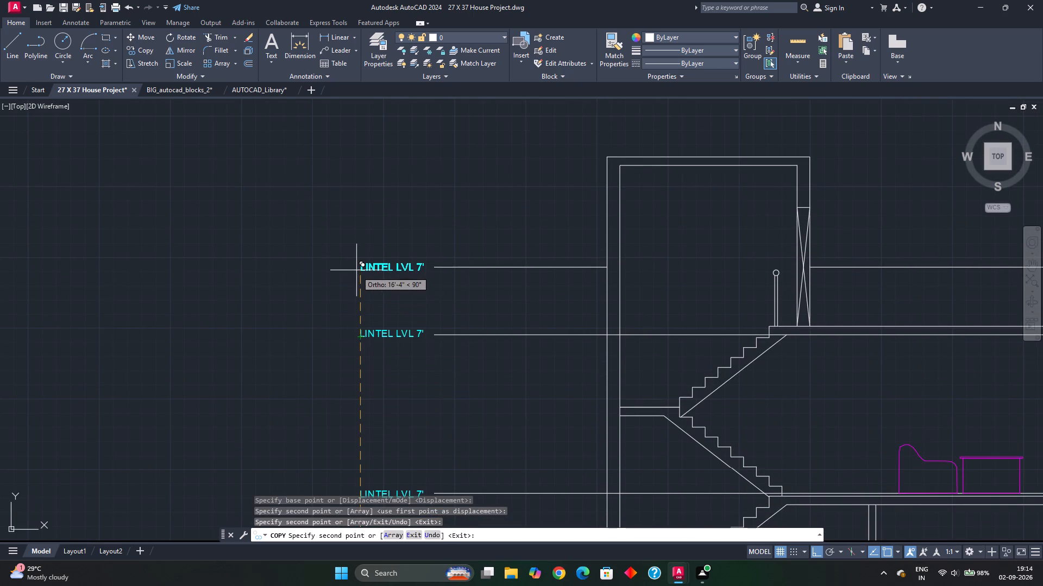
{"action": "left_click", "coordinate": [356, 271]}
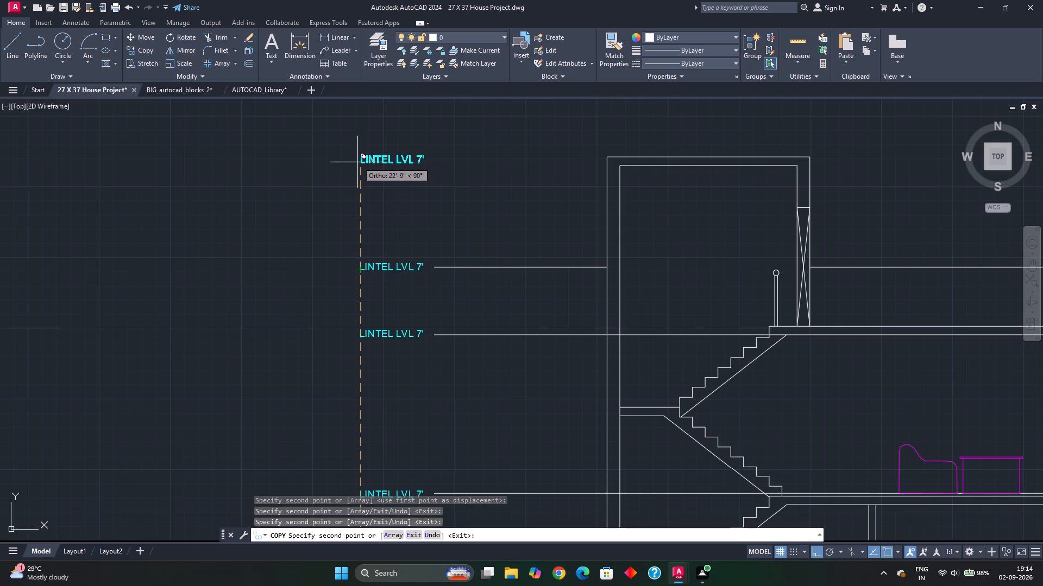
{"action": "left_click", "coordinate": [357, 162]}
{"action": "scroll", "coordinate": [400, 321], "scroll_direction": "down", "scroll_amount": 2}
{"action": "middle_click_drag", "start_coordinate": [404, 345], "coordinate": [397, 273]}
{"action": "key", "text": "Escape"}
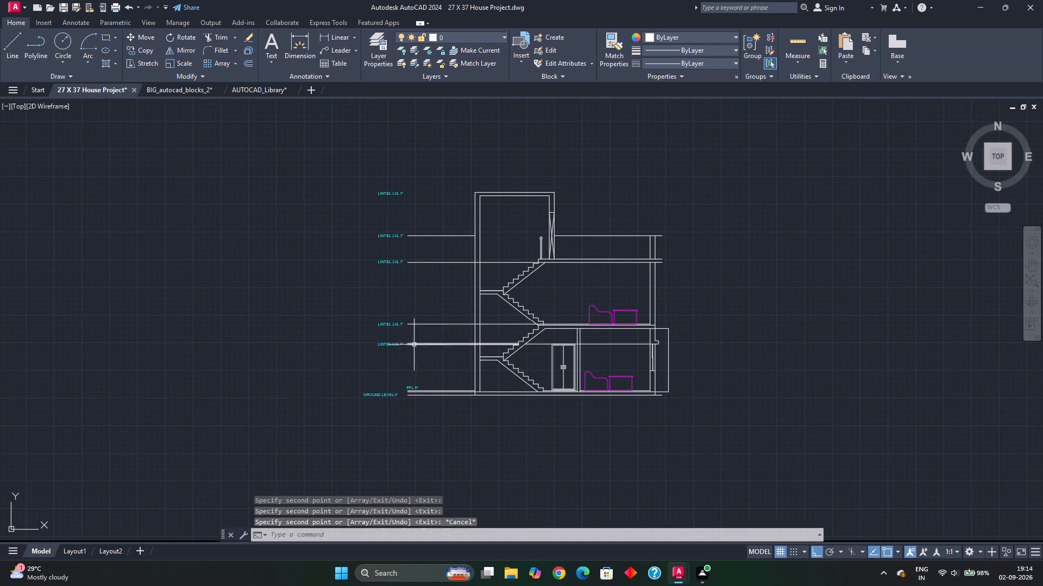
Replace the text of the copied lintel label on the first-floor line with 1ST FLOOR 10'.
{"action": "scroll", "coordinate": [404, 398], "scroll_direction": "up", "scroll_amount": 4}
{"action": "middle_click_drag", "start_coordinate": [375, 308], "coordinate": [368, 415]}
{"action": "middle_click_drag", "start_coordinate": [368, 255], "coordinate": [368, 288]}
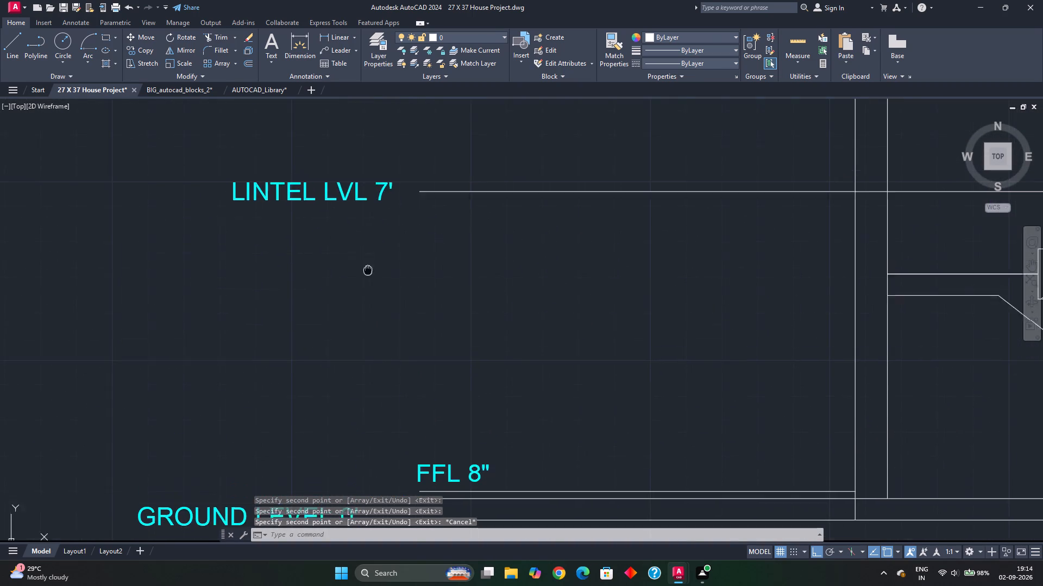
{"action": "middle_click_drag", "start_coordinate": [368, 288], "coordinate": [371, 403]}
{"action": "scroll", "coordinate": [386, 405], "scroll_direction": "down", "scroll_amount": 1}
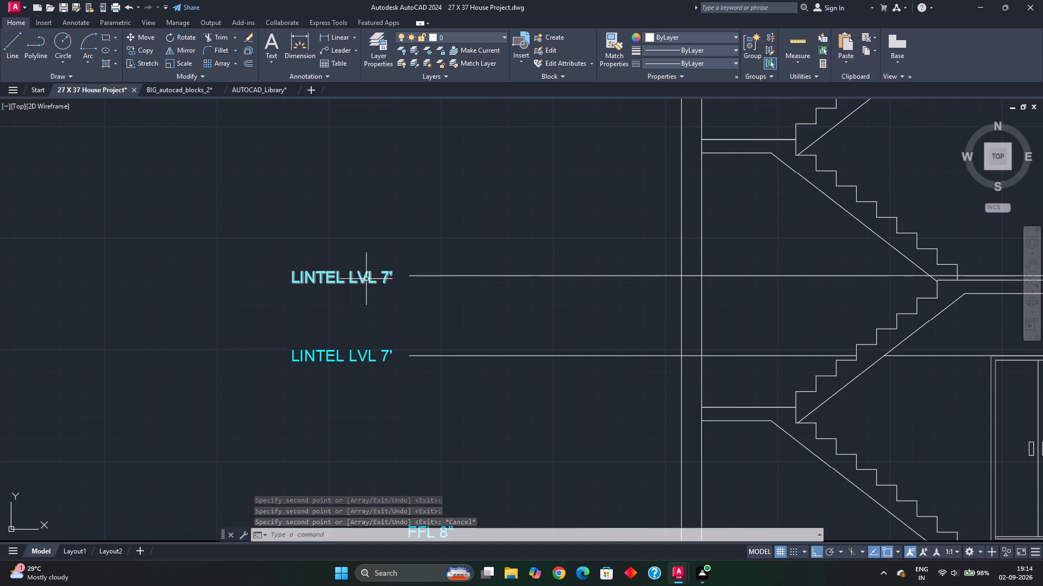
{"action": "double_click", "coordinate": [366, 279]}
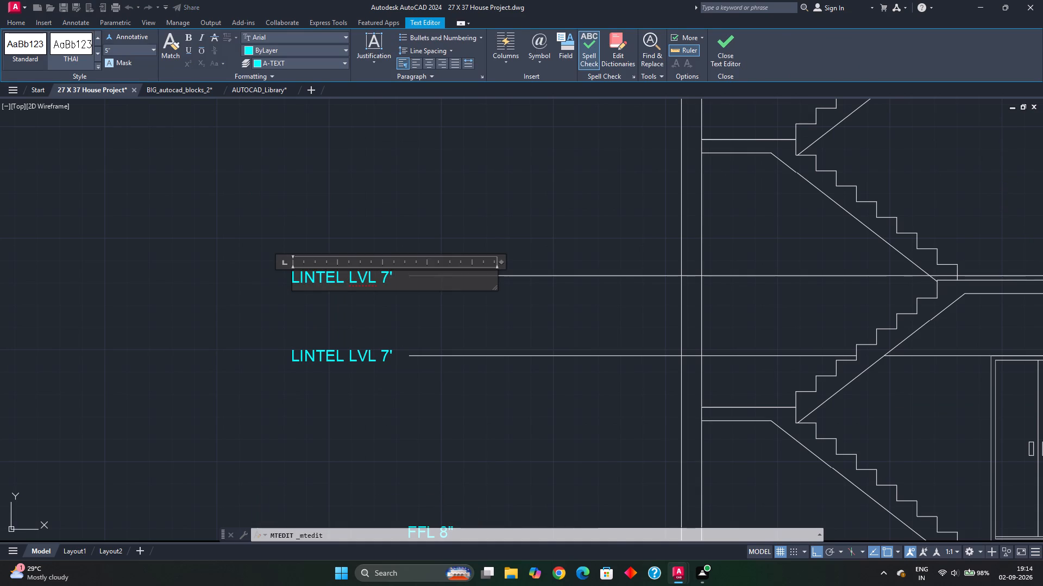
{"action": "left_click", "coordinate": [394, 277]}
{"action": "key", "text": "BackSpace"}
{"action": "key", "text": "BackSpace"}
{"action": "key", "text": "BackSpace"}
{"action": "key", "text": "BackSpace"}
{"action": "key", "text": "BackSpace"}
{"action": "key", "text": "BackSpace"}
{"action": "key", "text": "BackSpace"}
{"action": "key", "text": "BackSpace"}
{"action": "key", "text": "BackSpace"}
{"action": "key", "text": "BackSpace"}
{"action": "key", "text": "BackSpace"}
{"action": "key", "text": "BackSpace"}
{"action": "key", "text": "BackSpace"}
{"action": "key", "text": "BackSpace"}
{"action": "key", "text": "BackSpace"}
{"action": "key", "text": "BackSpace"}
{"action": "key", "text": "BackSpace"}
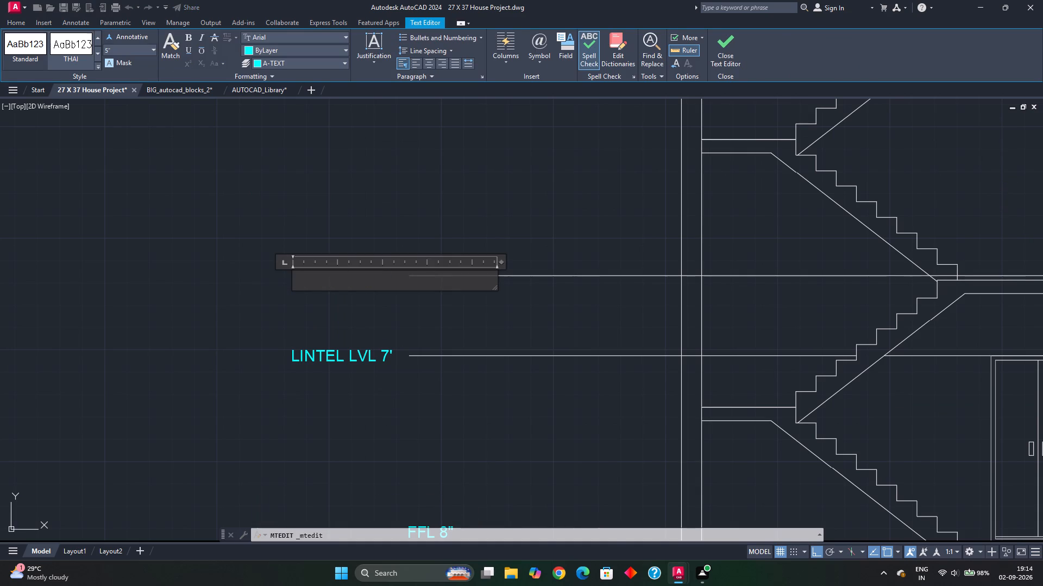
{"action": "key", "text": "shift+exclam"}
{"action": "key", "text": "BackSpace"}
{"action": "key", "text": "1"}
{"action": "type", "text": "ST"}
{"action": "key", "text": "space"}
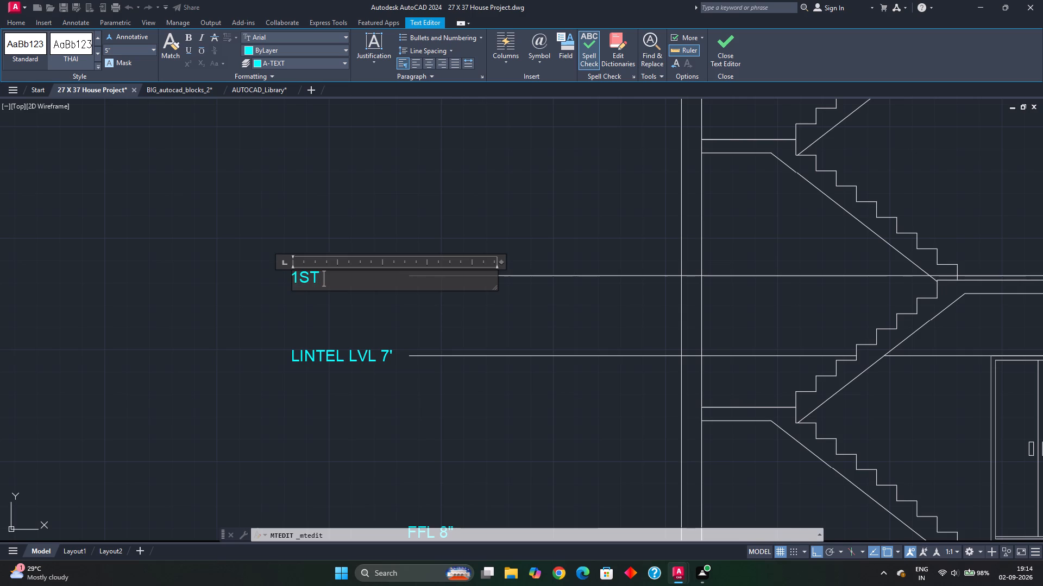
{"action": "type", "text": "FLOOR"}
{"action": "key", "text": "space"}
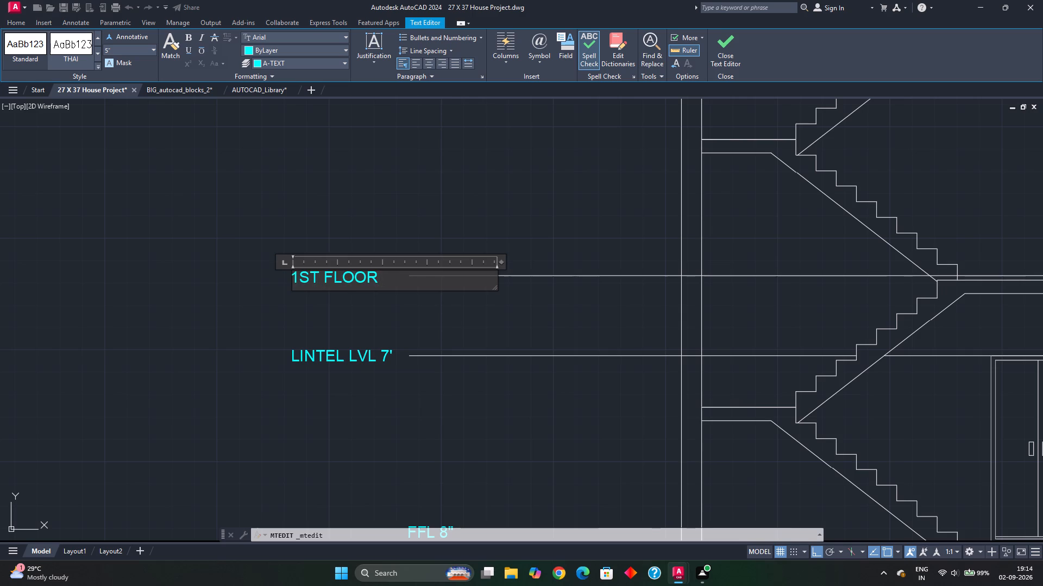
{"action": "type", "text": "10"}
{"action": "key", "text": "apostrophe"}
{"action": "left_click", "coordinate": [375, 241]}
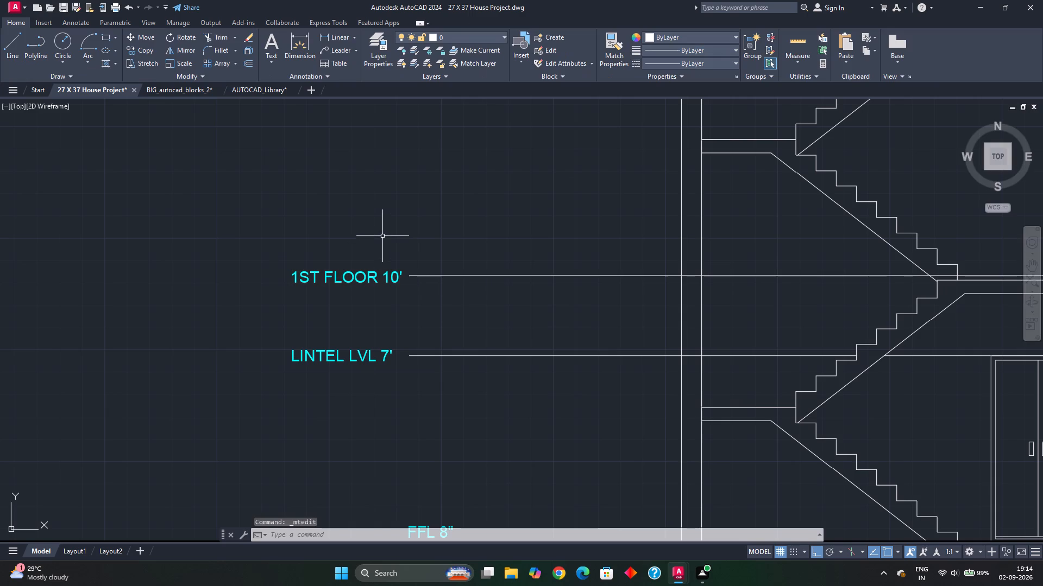
Replace the text of the copied lintel label on the roof slab line with 2ND FLOOR 20'.
{"action": "scroll", "coordinate": [380, 235], "scroll_direction": "down", "scroll_amount": 1}
{"action": "middle_click_drag", "start_coordinate": [378, 240], "coordinate": [367, 345]}
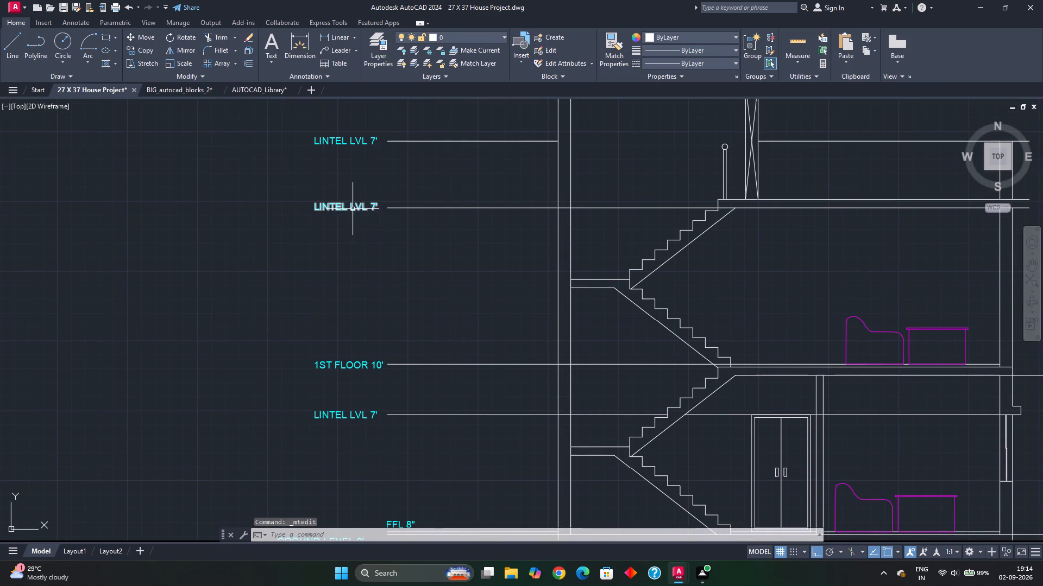
{"action": "middle_click_drag", "start_coordinate": [374, 275], "coordinate": [342, 341]}
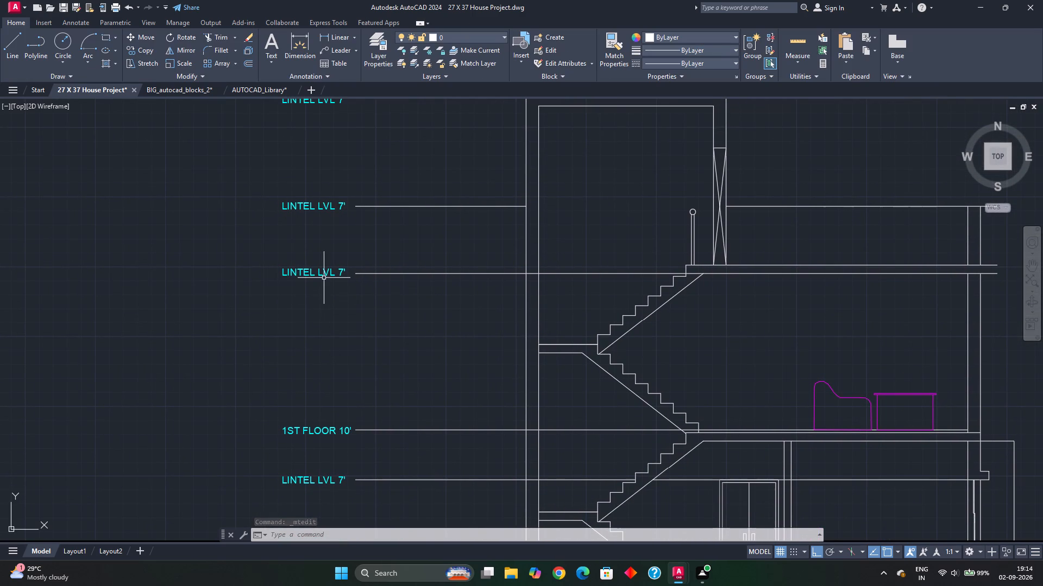
{"action": "double_click", "coordinate": [297, 272]}
{"action": "left_click", "coordinate": [288, 271]}
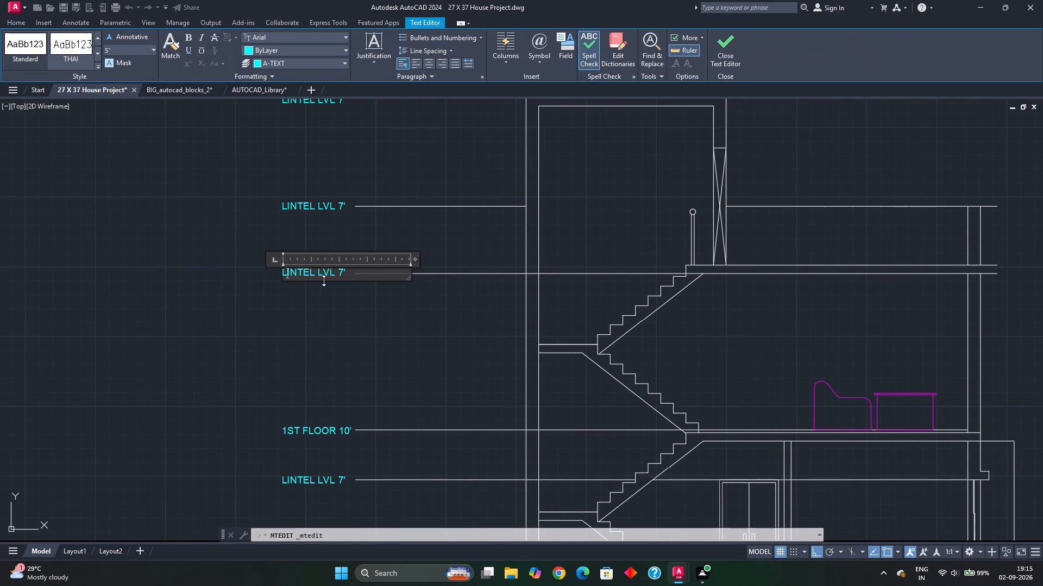
{"action": "key", "text": "Left"}
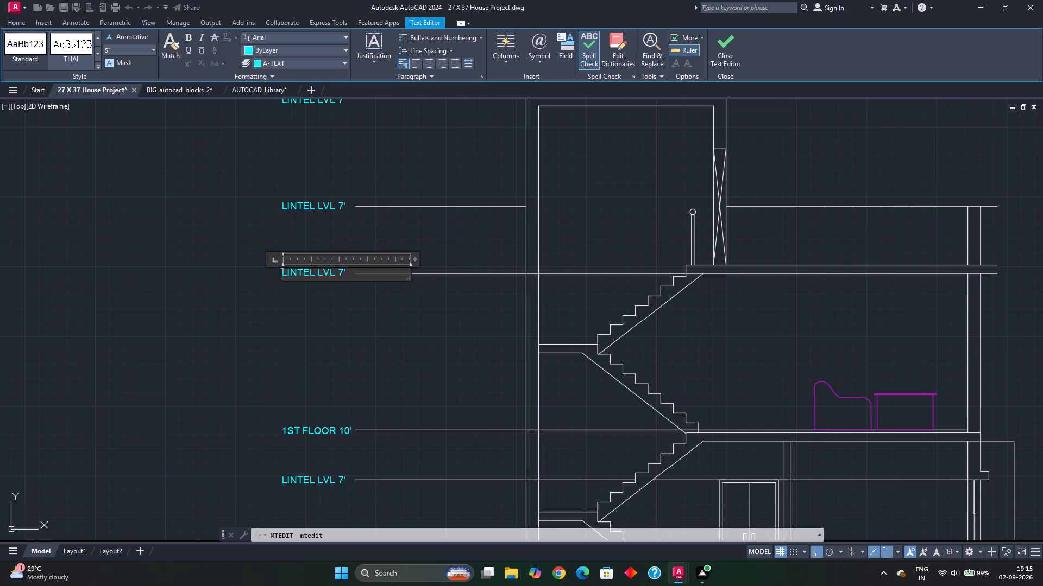
{"action": "key", "text": "2"}
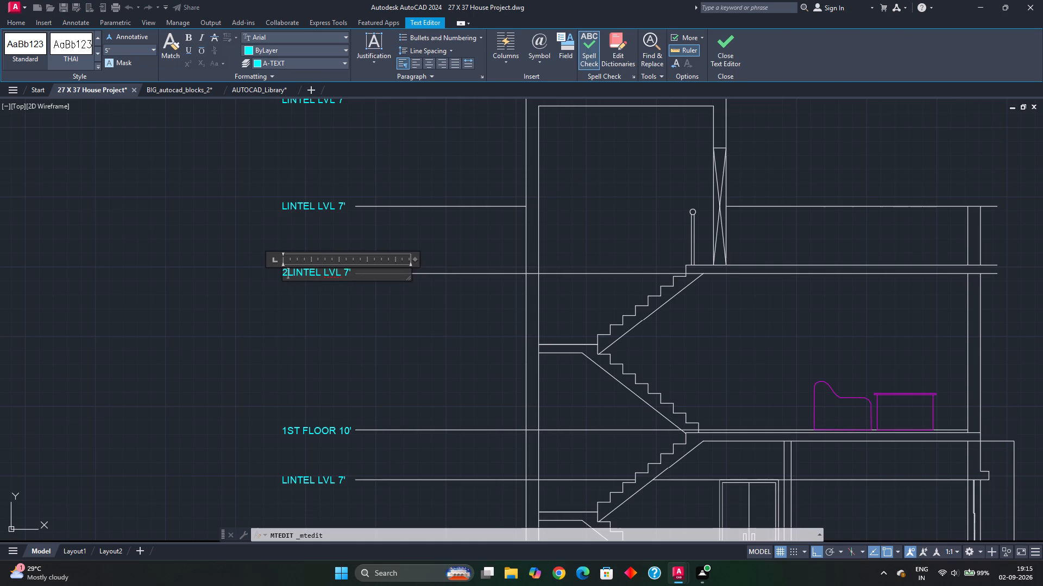
{"action": "key", "text": "BackSpace"}
{"action": "key", "text": "Right"}
{"action": "key", "text": "Right"}
{"action": "key", "text": "Right"}
{"action": "key", "text": "Right"}
{"action": "key", "text": "Right"}
{"action": "key", "text": "Right"}
{"action": "key", "text": "Right"}
{"action": "key", "text": "Right"}
{"action": "key", "text": "Right"}
{"action": "key", "text": "Right"}
{"action": "key", "text": "Right"}
{"action": "key", "text": "Right"}
{"action": "key", "text": "Right"}
{"action": "key", "text": "Right"}
{"action": "key", "text": "Right"}
{"action": "key", "text": "Right"}
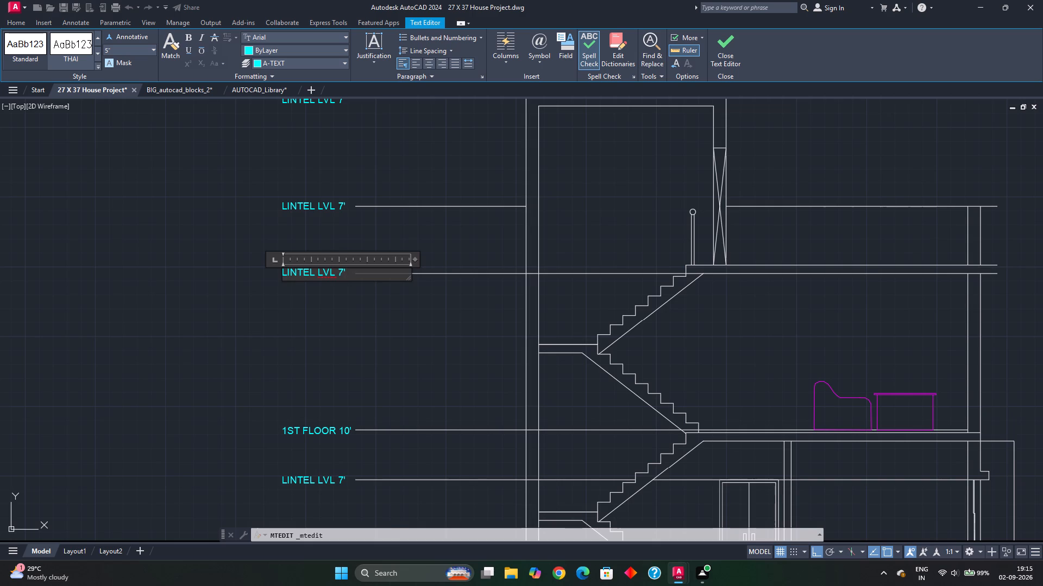
{"action": "key", "text": "BackSpace"}
{"action": "key", "text": "BackSpace"}
{"action": "key", "text": "BackSpace"}
{"action": "key", "text": "BackSpace"}
{"action": "key", "text": "BackSpace"}
{"action": "key", "text": "BackSpace"}
{"action": "key", "text": "BackSpace"}
{"action": "key", "text": "BackSpace"}
{"action": "key", "text": "BackSpace"}
{"action": "key", "text": "BackSpace"}
{"action": "key", "text": "BackSpace"}
{"action": "key", "text": "BackSpace"}
{"action": "key", "text": "BackSpace"}
{"action": "key", "text": "BackSpace"}
{"action": "key", "text": "BackSpace"}
{"action": "key", "text": "BackSpace"}
{"action": "key", "text": "BackSpace"}
{"action": "key", "text": "BackSpace"}
{"action": "type", "text": "2ND"}
{"action": "key", "text": "space"}
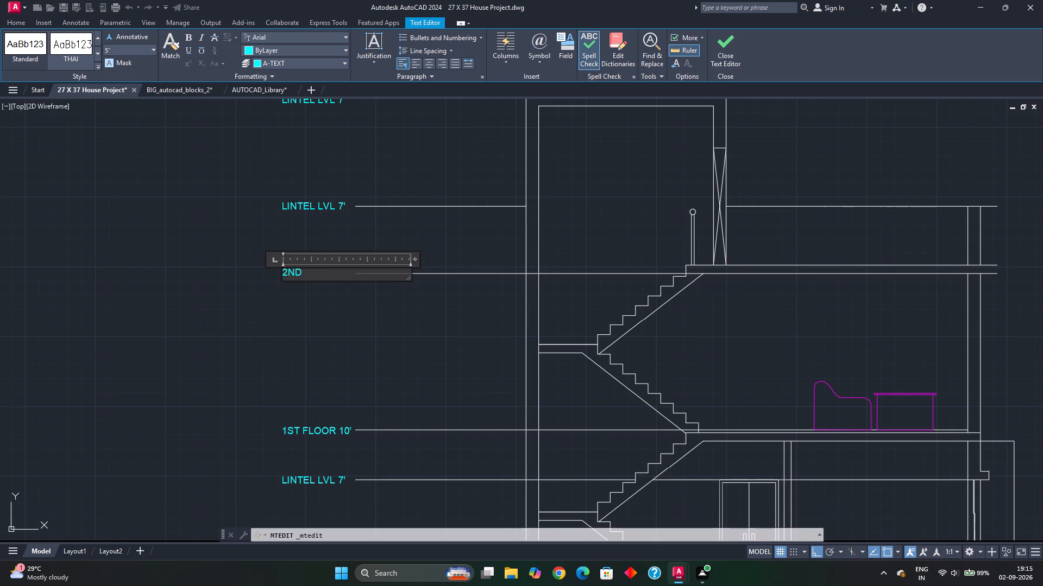
{"action": "type", "text": "FLOOR"}
{"action": "key", "text": "space"}
{"action": "type", "text": "20"}
{"action": "key", "text": "apostrophe"}
{"action": "left_click", "coordinate": [339, 328]}
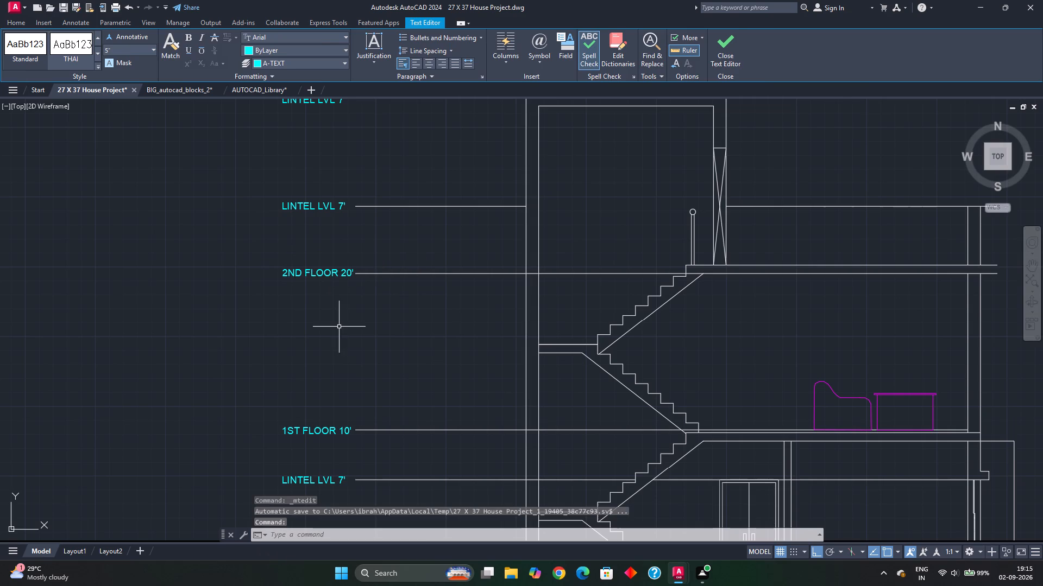
Replace the text of the copied lintel label on the parapet line with PARAPET LVL 23'-6".
{"action": "double_click", "coordinate": [325, 205]}
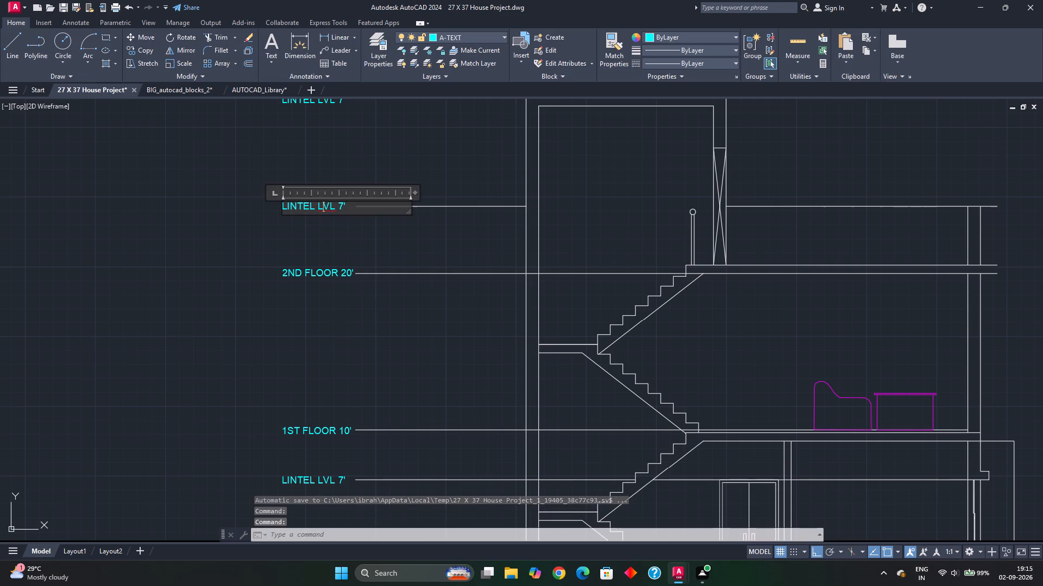
{"action": "left_click_drag", "start_coordinate": [347, 206], "coordinate": [266, 211]}
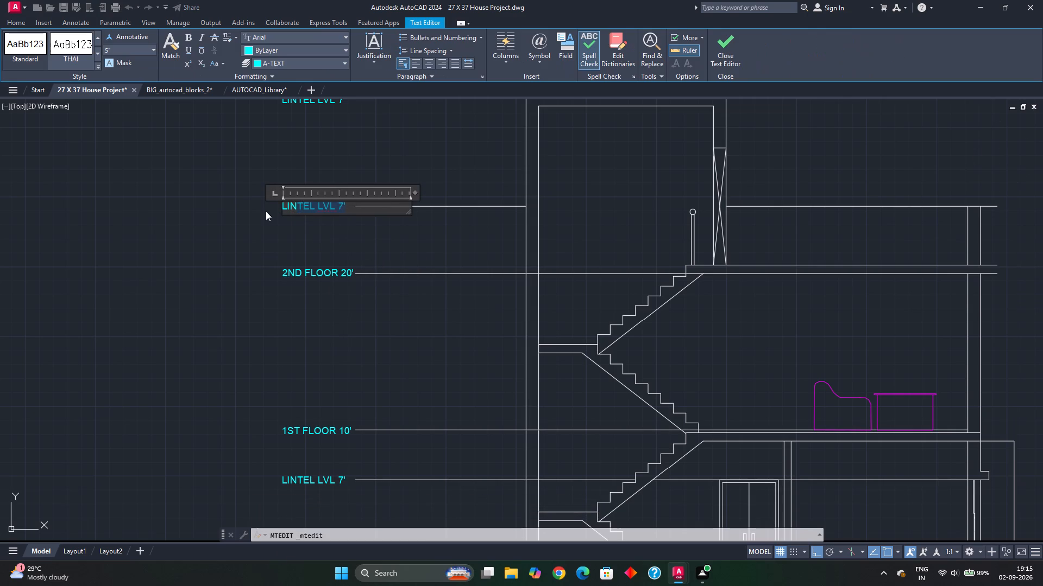
{"action": "key", "text": "BackSpace"}
{"action": "type", "text": "PARA"}
{"action": "type", "text": "PER"}
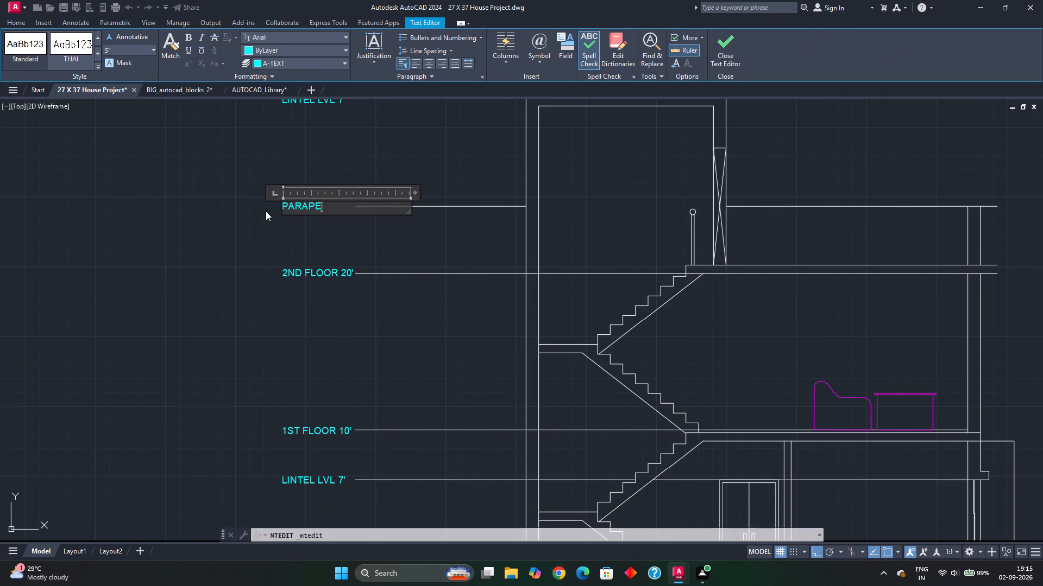
{"action": "key", "text": "space"}
{"action": "key", "text": "BackSpace"}
{"action": "key", "text": "BackSpace"}
{"action": "type", "text": "T"}
{"action": "key", "text": "space"}
{"action": "key", "text": "l"}
{"action": "key", "text": "v"}
{"action": "key", "text": "l"}
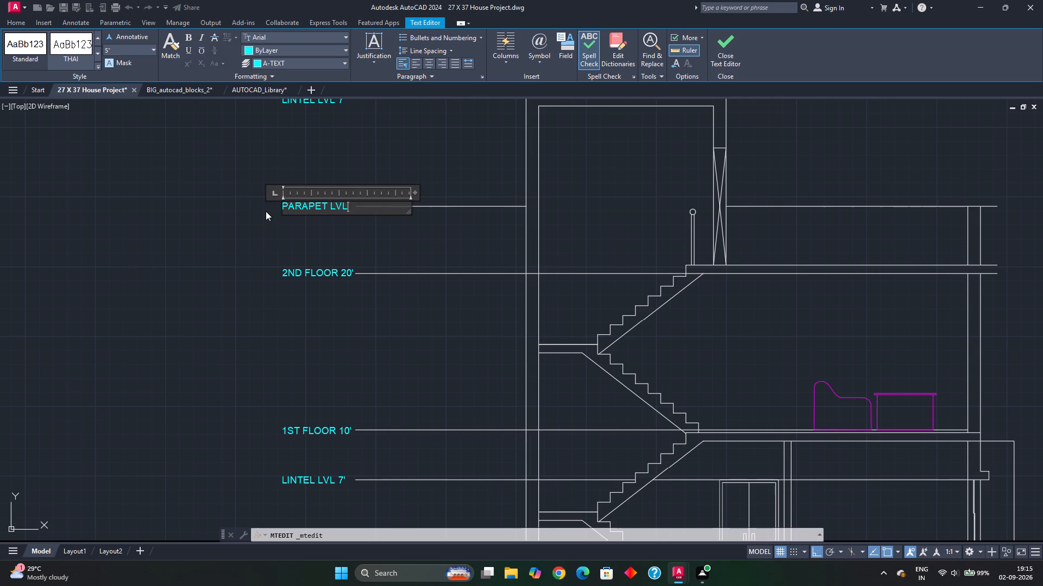
{"action": "key", "text": "space"}
{"action": "type", "text": "23"}
{"action": "key", "text": "apostrophe"}
{"action": "key", "text": "minus"}
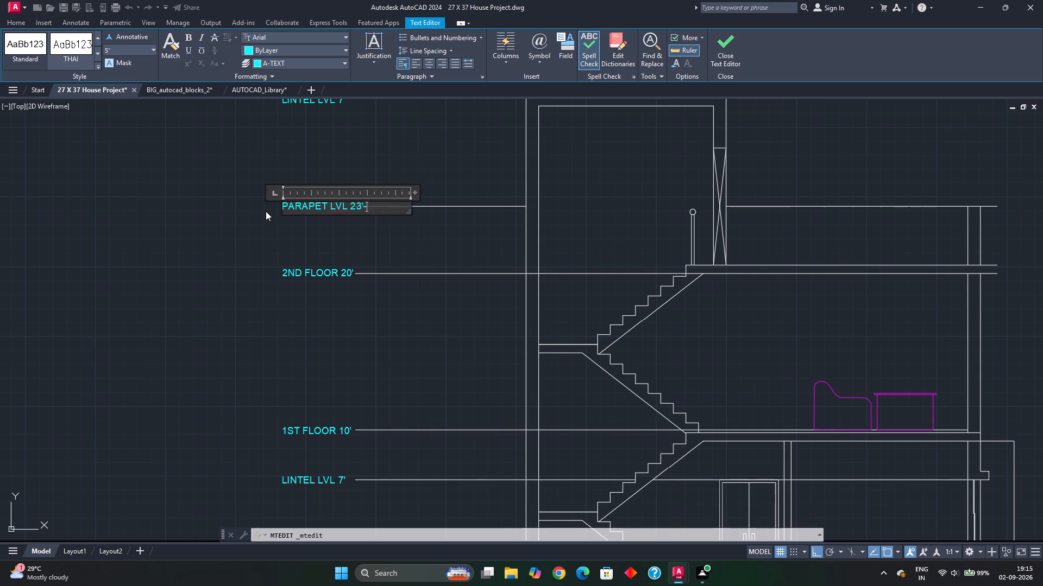
{"action": "key", "text": "6"}
{"action": "key", "text": "shift+quotedbl"}
{"action": "left_click", "coordinate": [310, 251]}
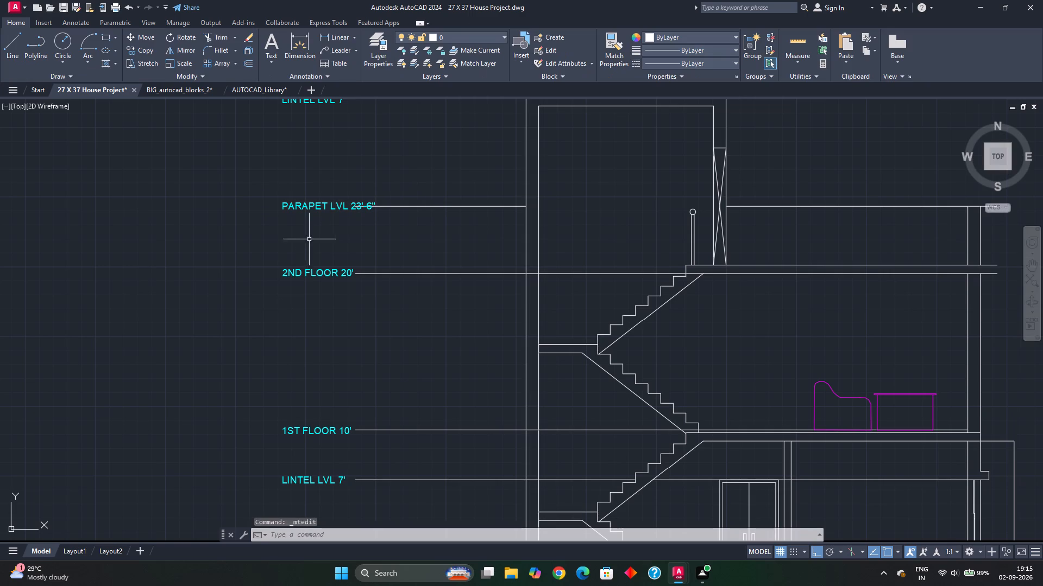
Draw a vertical guide line from the start of the GROUND LEVEL 0' label up past the topmost lintel label.
{"action": "scroll", "coordinate": [306, 244], "scroll_direction": "down", "scroll_amount": 1}
{"action": "middle_click_drag", "start_coordinate": [306, 244], "coordinate": [303, 225]}
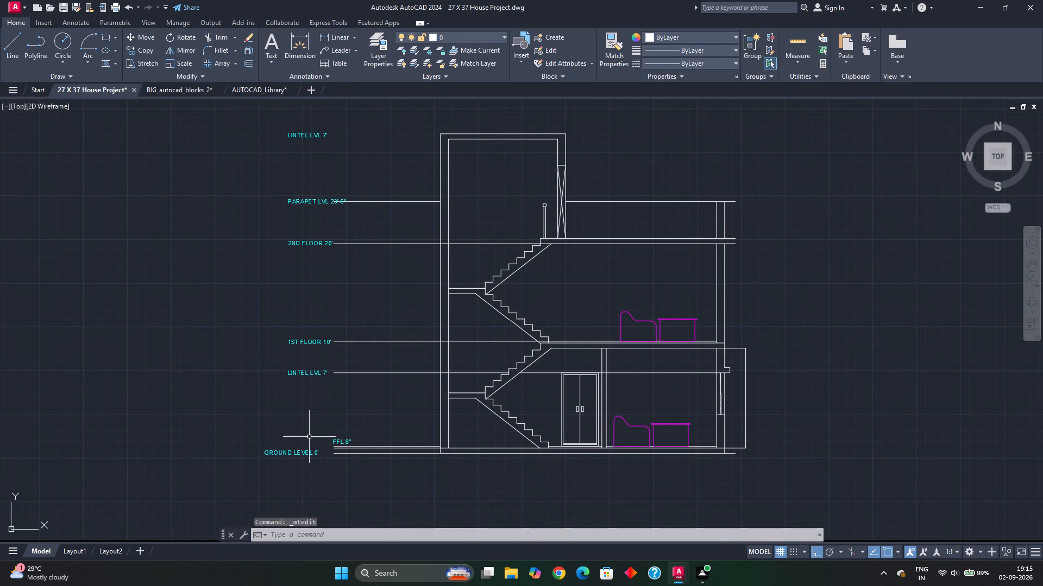
{"action": "middle_click_drag", "start_coordinate": [318, 436], "coordinate": [318, 427]}
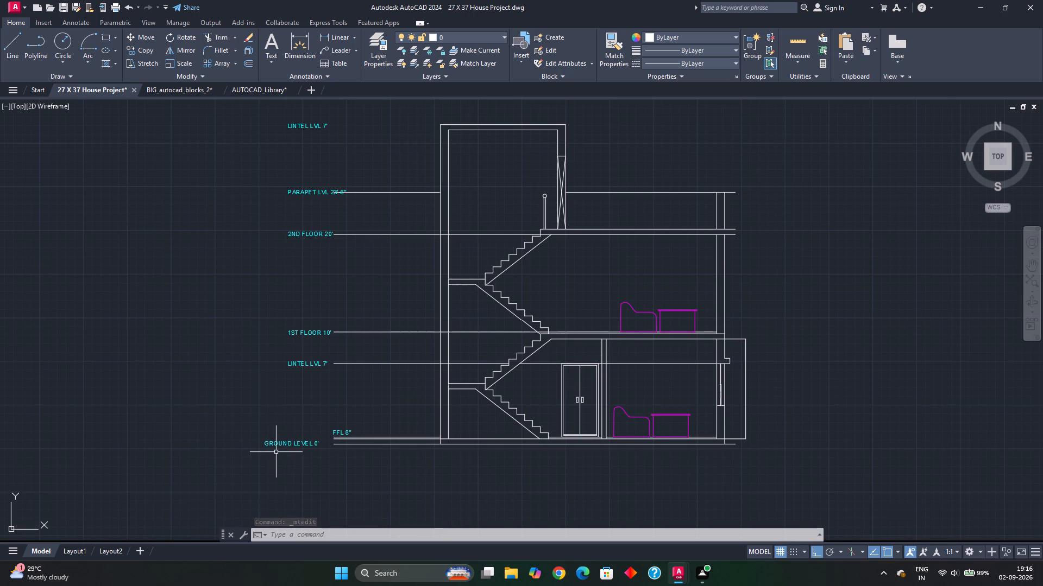
{"action": "key", "text": "l"}
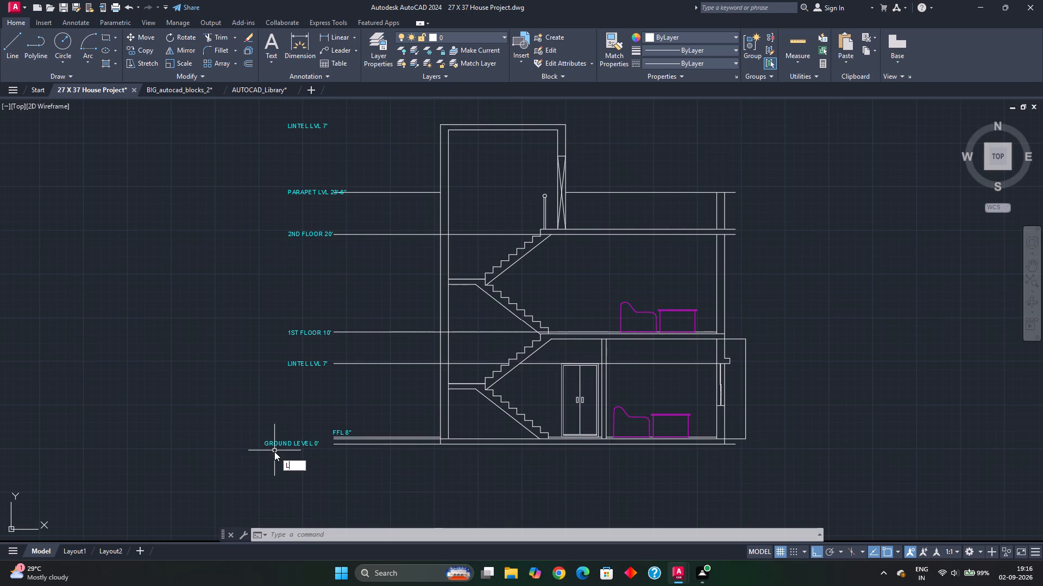
{"action": "key", "text": "Return"}
{"action": "scroll", "coordinate": [274, 451], "scroll_direction": "up", "scroll_amount": 2}
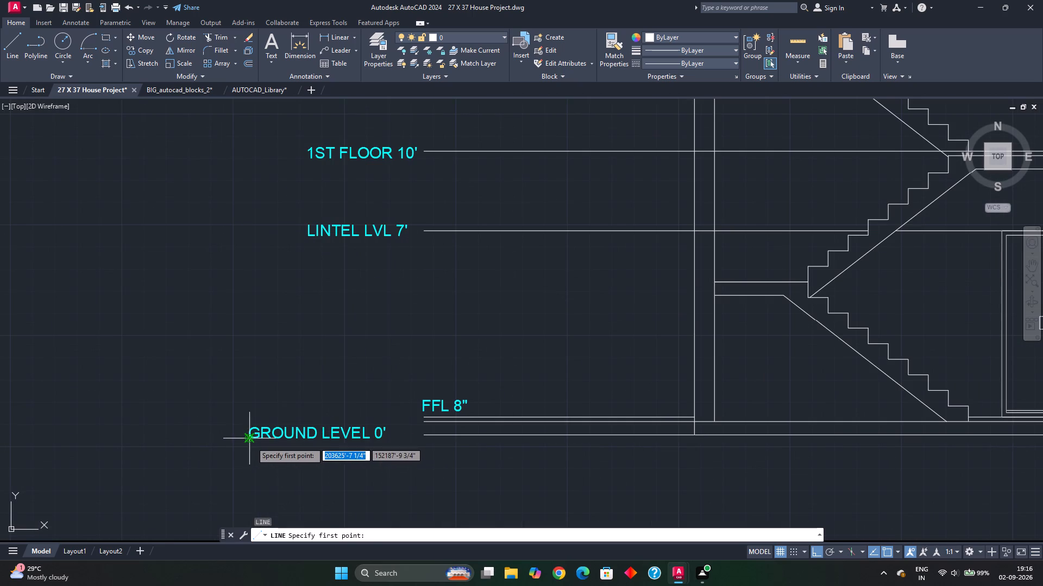
{"action": "left_click", "coordinate": [251, 442]}
{"action": "scroll", "coordinate": [243, 328], "scroll_direction": "down", "scroll_amount": 2}
{"action": "middle_click_drag", "start_coordinate": [244, 253], "coordinate": [234, 432]}
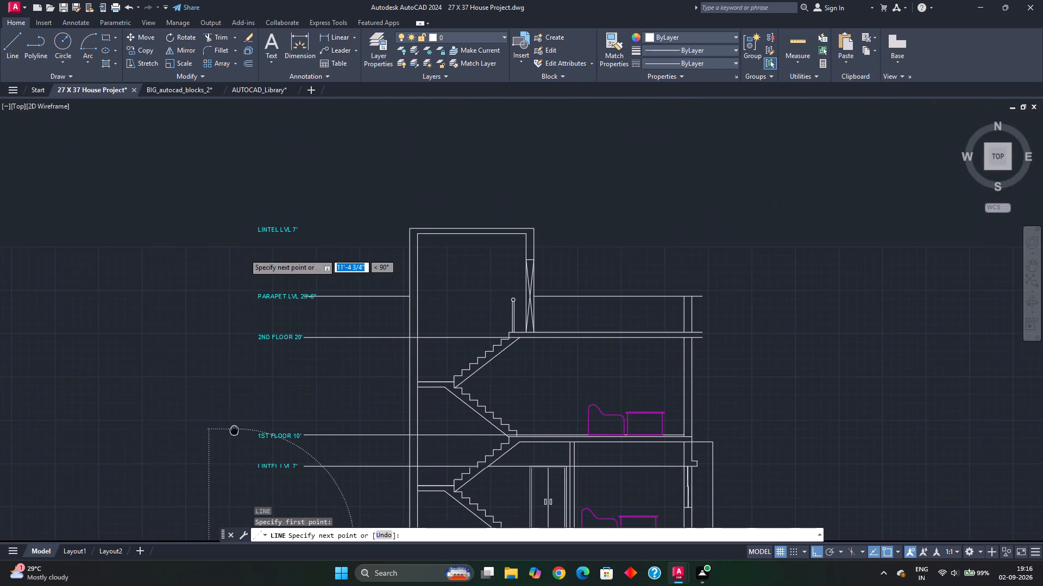
{"action": "middle_click_drag", "start_coordinate": [234, 432], "coordinate": [234, 434]}
{"action": "left_click", "coordinate": [231, 217]}
{"action": "key", "text": "Escape"}
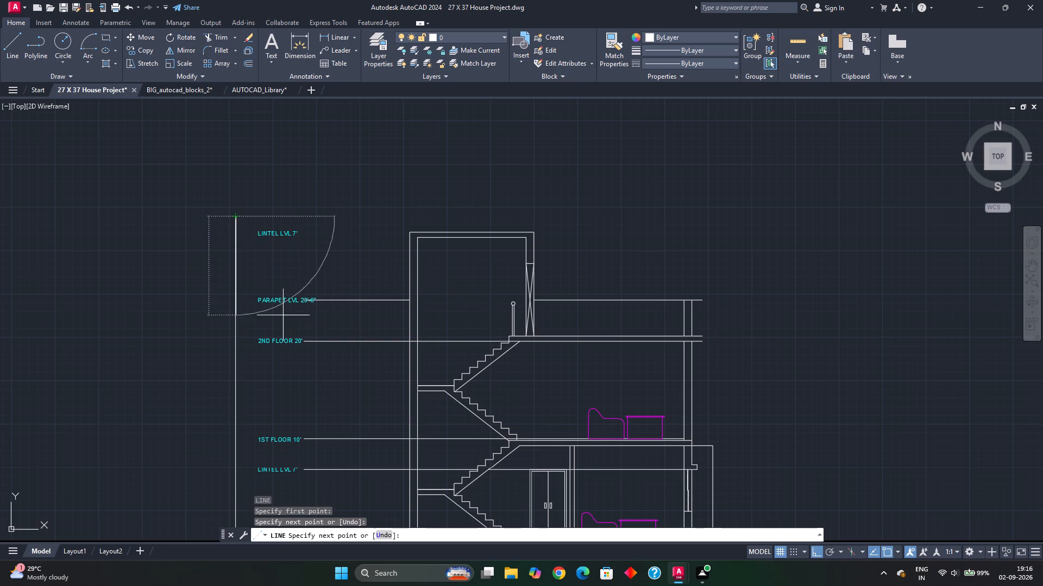
Move the five level labels from the lower LINTEL LVL 7' up to the topmost label horizontally onto the vertical guide line.
{"action": "middle_click_drag", "start_coordinate": [284, 420], "coordinate": [266, 308]}
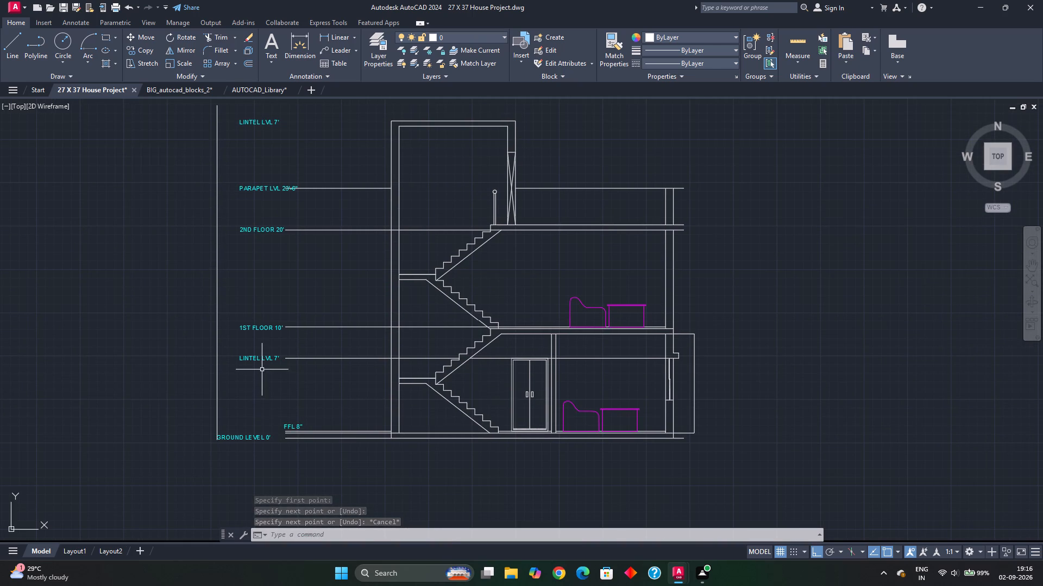
{"action": "left_click", "coordinate": [262, 371]}
{"action": "middle_click_drag", "start_coordinate": [255, 307], "coordinate": [256, 413]}
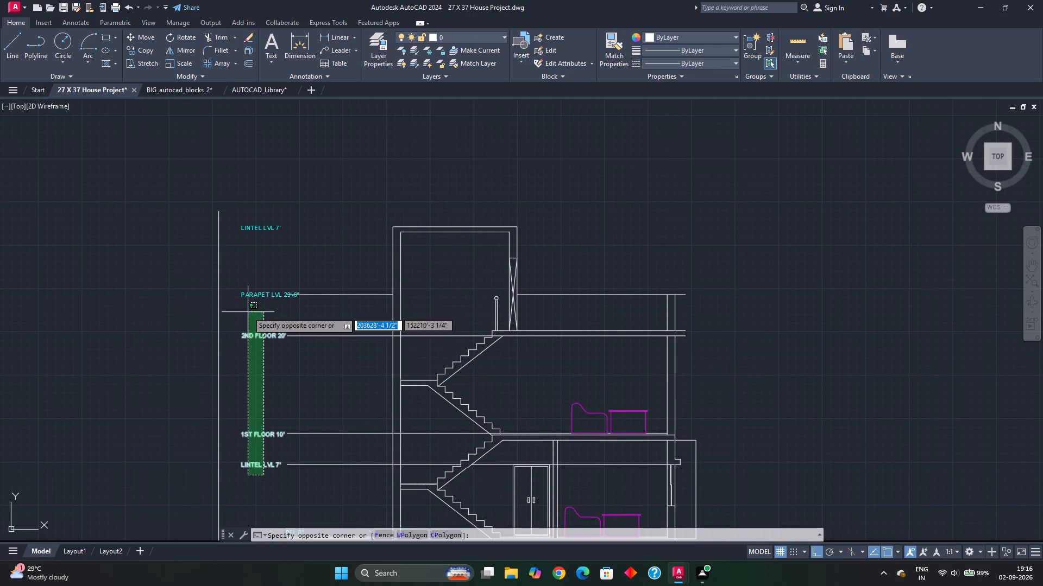
{"action": "left_click", "coordinate": [247, 216]}
{"action": "middle_click_drag", "start_coordinate": [287, 448], "coordinate": [260, 328]}
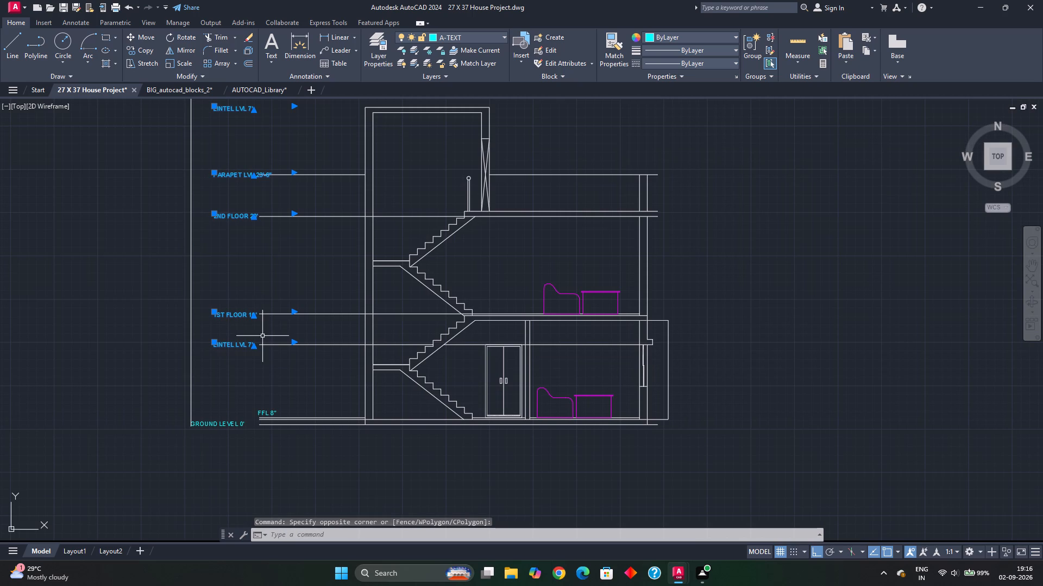
{"action": "key", "text": "m"}
{"action": "key", "text": "Return"}
{"action": "scroll", "coordinate": [262, 343], "scroll_direction": "up", "scroll_amount": 2}
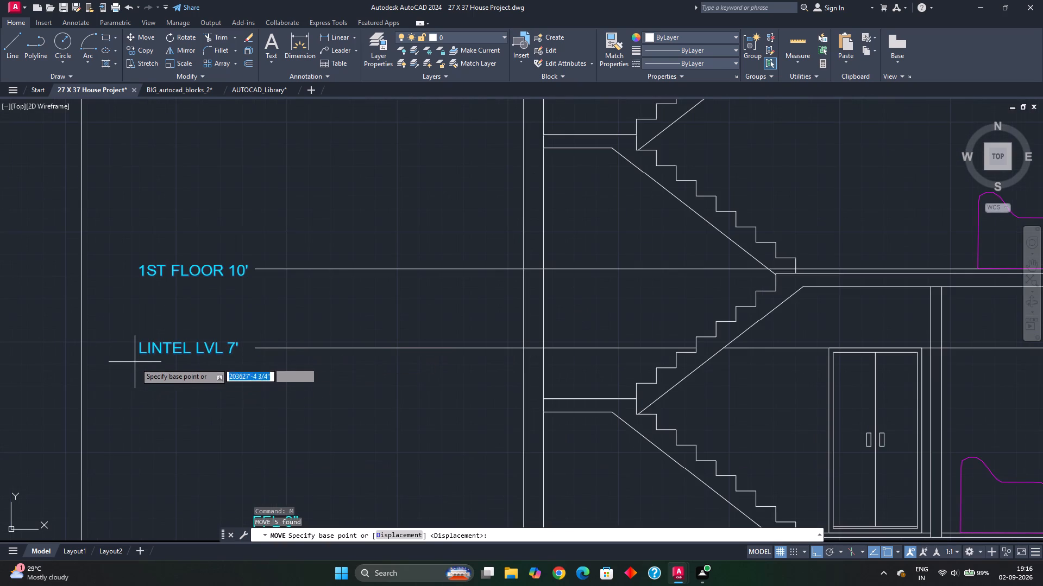
{"action": "left_click", "coordinate": [141, 355]}
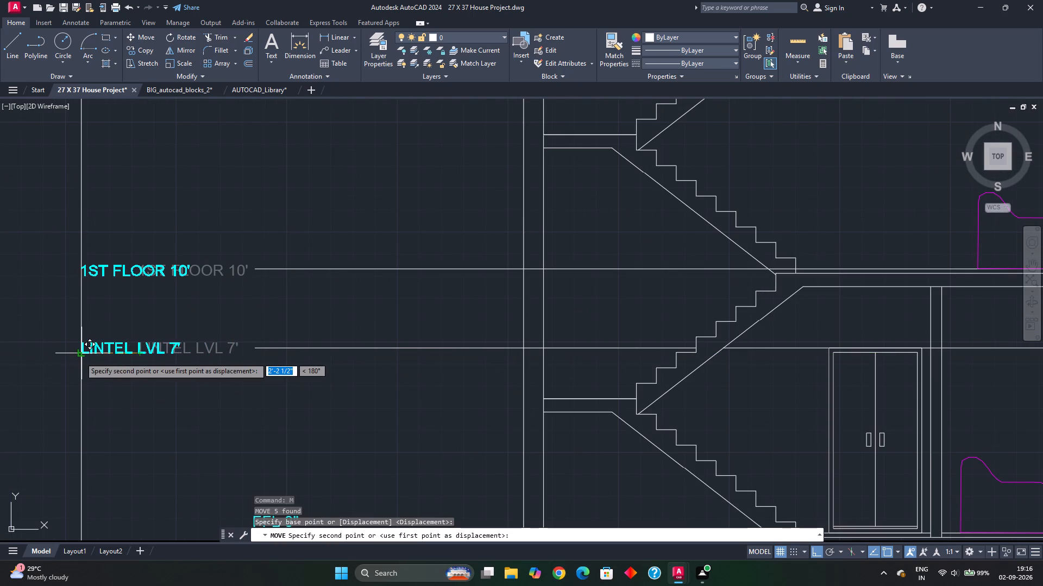
{"action": "left_click", "coordinate": [80, 356]}
{"action": "scroll", "coordinate": [171, 338], "scroll_direction": "down", "scroll_amount": 3}
{"action": "key", "text": "Escape"}
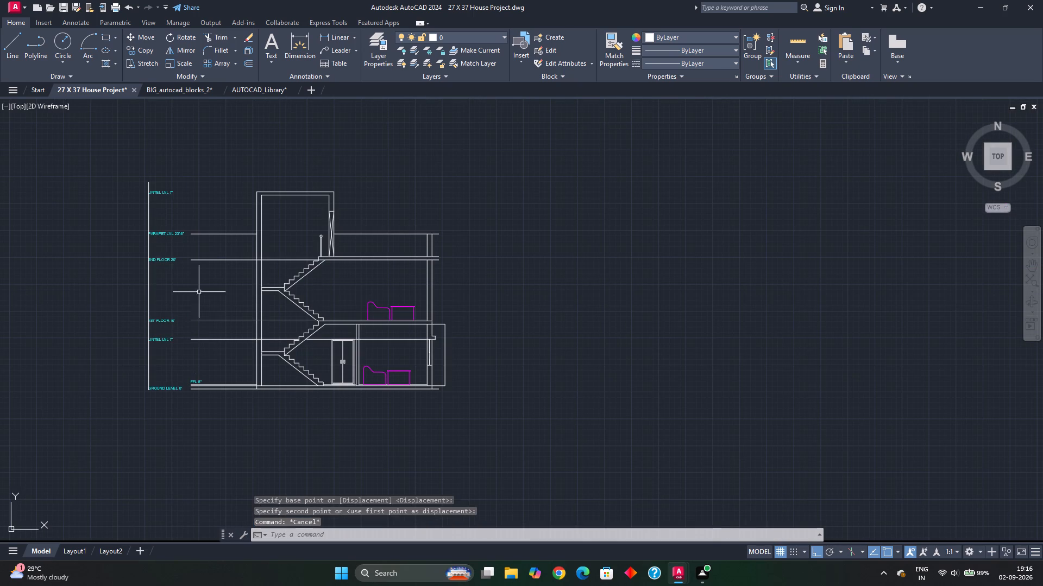
{"action": "key", "text": "Escape"}
Delete the vertical guide line running along the start of the level labels.
{"action": "scroll", "coordinate": [175, 340], "scroll_direction": "up", "scroll_amount": 1}
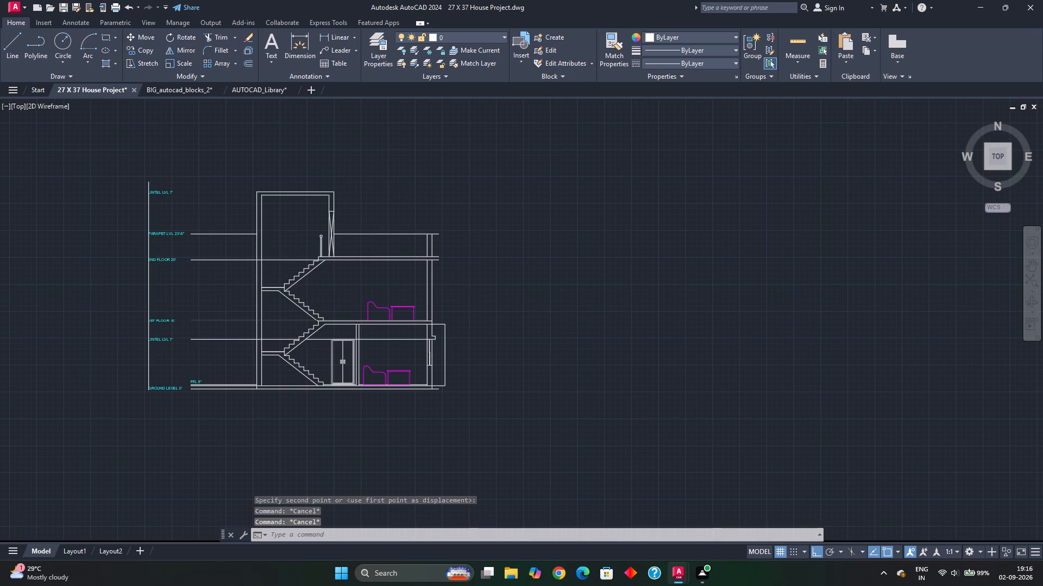
{"action": "middle_click_drag", "start_coordinate": [218, 403], "coordinate": [210, 383]}
{"action": "scroll", "coordinate": [211, 383], "scroll_direction": "up", "scroll_amount": 2}
{"action": "middle_click_drag", "start_coordinate": [202, 411], "coordinate": [205, 397]}
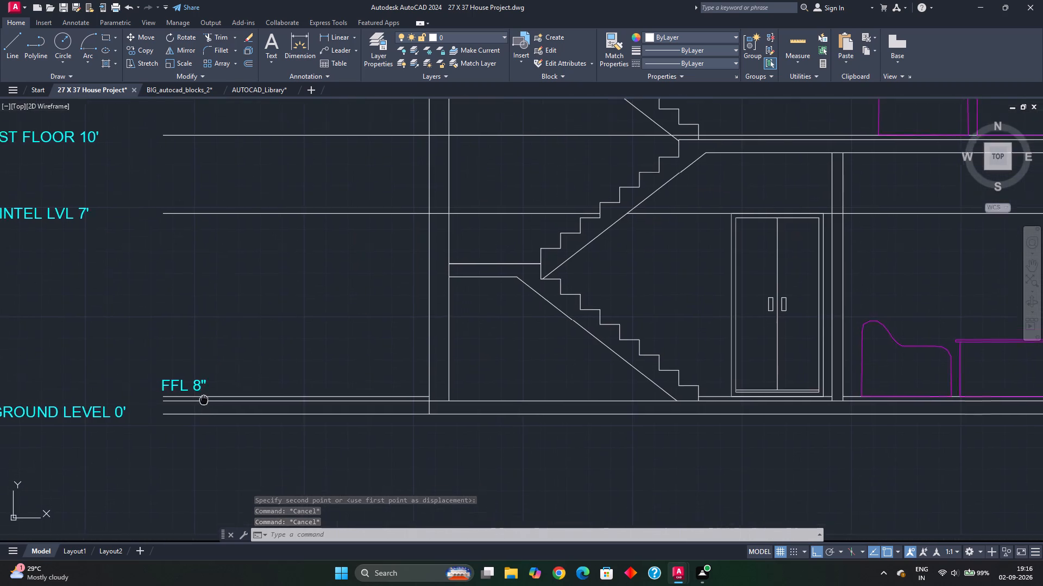
{"action": "middle_click_drag", "start_coordinate": [205, 397], "coordinate": [217, 363]}
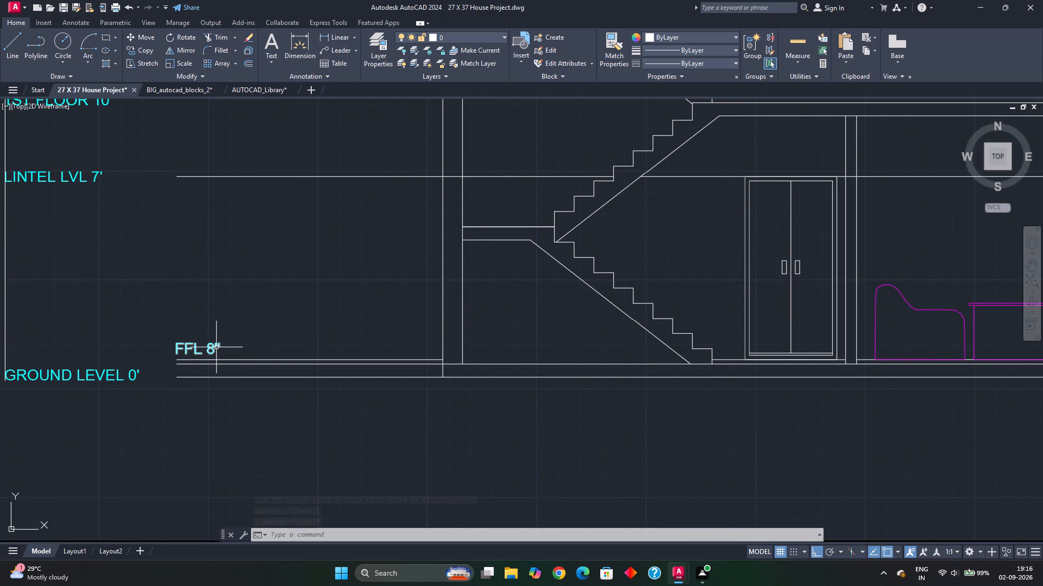
{"action": "scroll", "coordinate": [221, 336], "scroll_direction": "down", "scroll_amount": 1}
{"action": "middle_click_drag", "start_coordinate": [200, 315], "coordinate": [203, 335]}
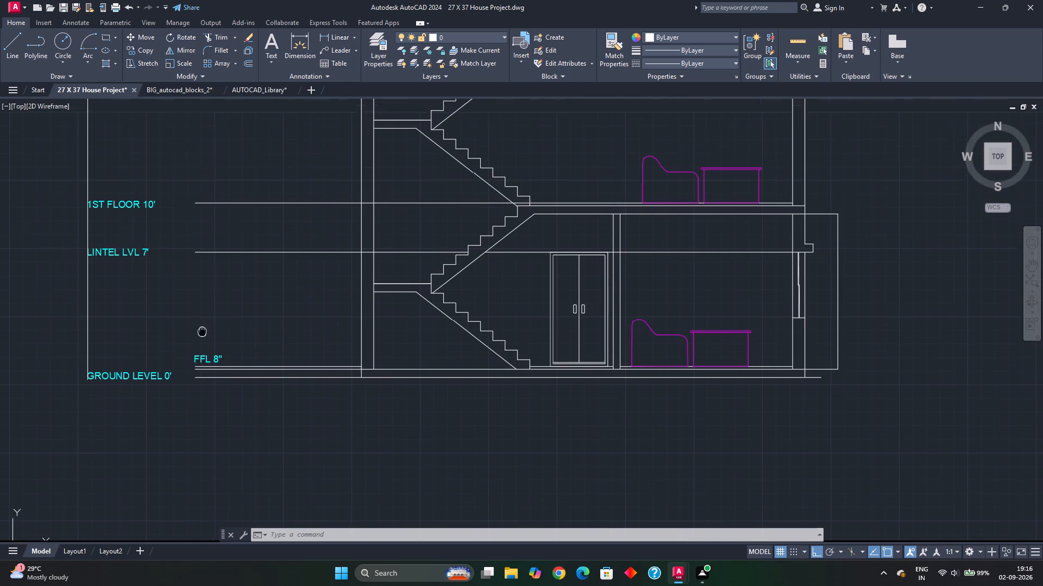
{"action": "middle_click_drag", "start_coordinate": [203, 335], "coordinate": [217, 390]}
{"action": "scroll", "coordinate": [213, 348], "scroll_direction": "down", "scroll_amount": 1}
{"action": "middle_click_drag", "start_coordinate": [215, 326], "coordinate": [218, 390]}
{"action": "middle_click_drag", "start_coordinate": [227, 317], "coordinate": [227, 364]}
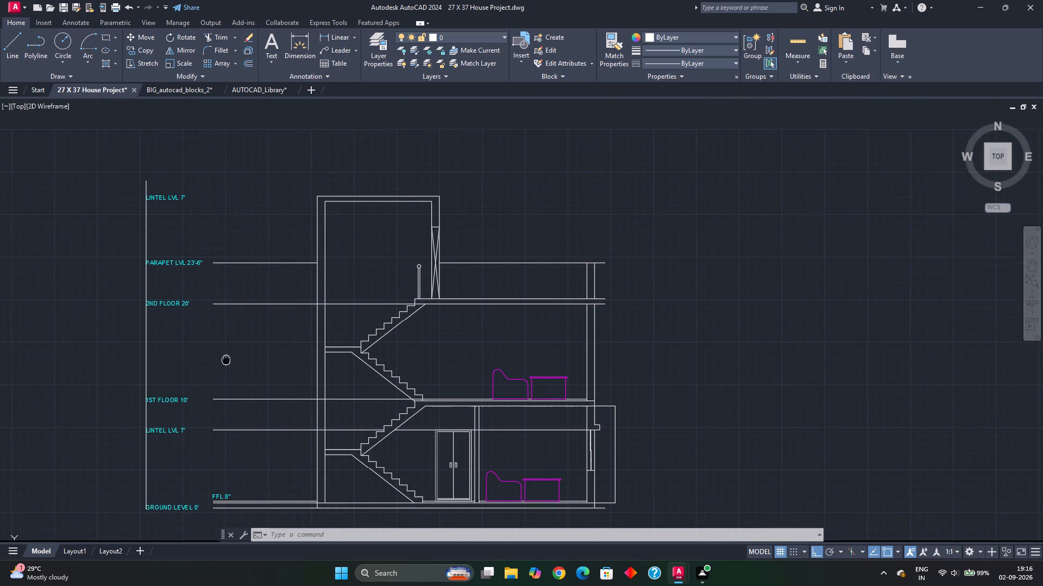
{"action": "middle_click_drag", "start_coordinate": [227, 364], "coordinate": [227, 366]}
{"action": "left_click_drag", "start_coordinate": [161, 331], "coordinate": [153, 339]}
{"action": "left_click", "coordinate": [106, 353]}
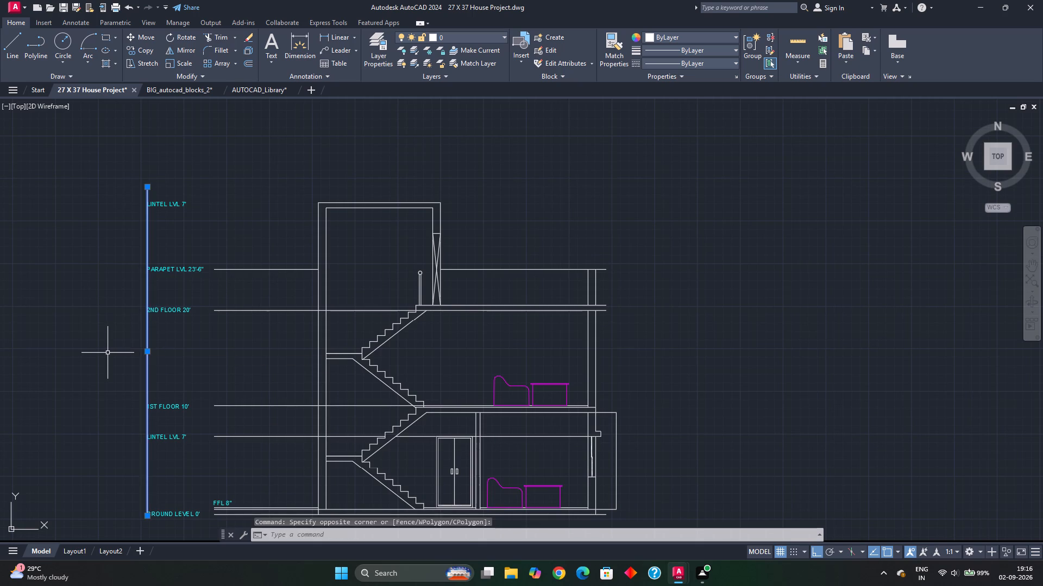
{"action": "key", "text": "Delete"}
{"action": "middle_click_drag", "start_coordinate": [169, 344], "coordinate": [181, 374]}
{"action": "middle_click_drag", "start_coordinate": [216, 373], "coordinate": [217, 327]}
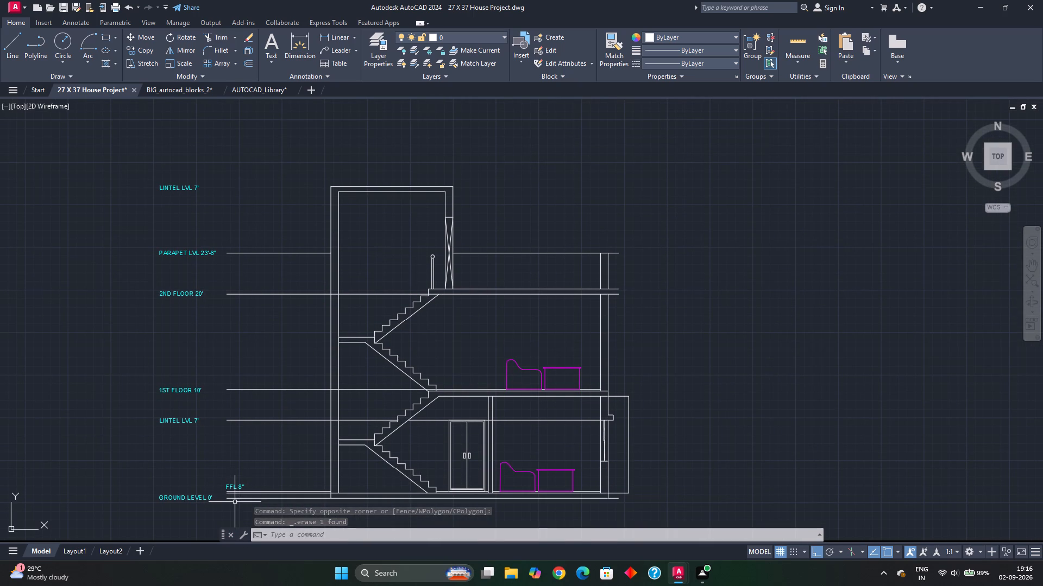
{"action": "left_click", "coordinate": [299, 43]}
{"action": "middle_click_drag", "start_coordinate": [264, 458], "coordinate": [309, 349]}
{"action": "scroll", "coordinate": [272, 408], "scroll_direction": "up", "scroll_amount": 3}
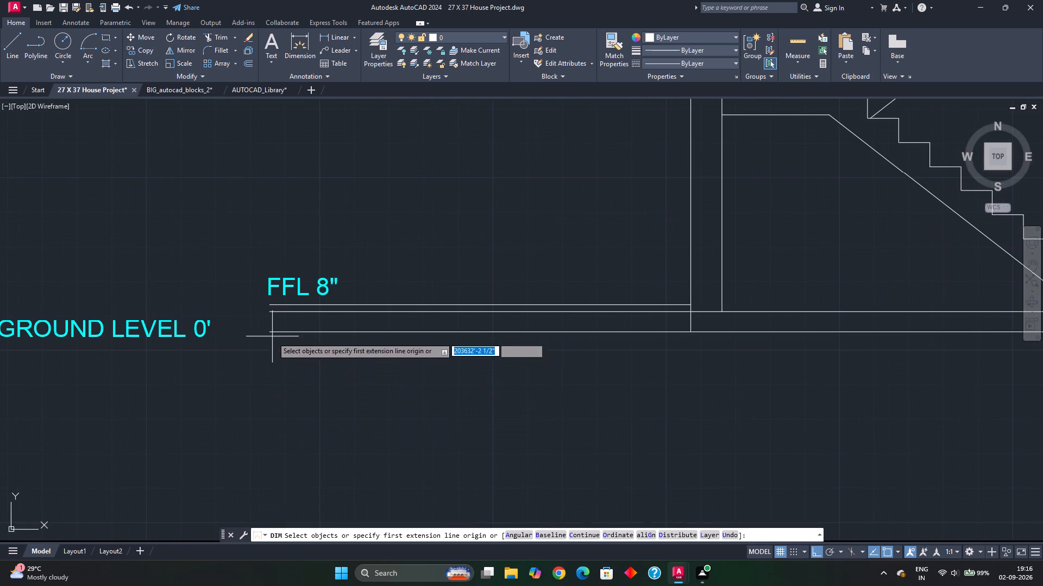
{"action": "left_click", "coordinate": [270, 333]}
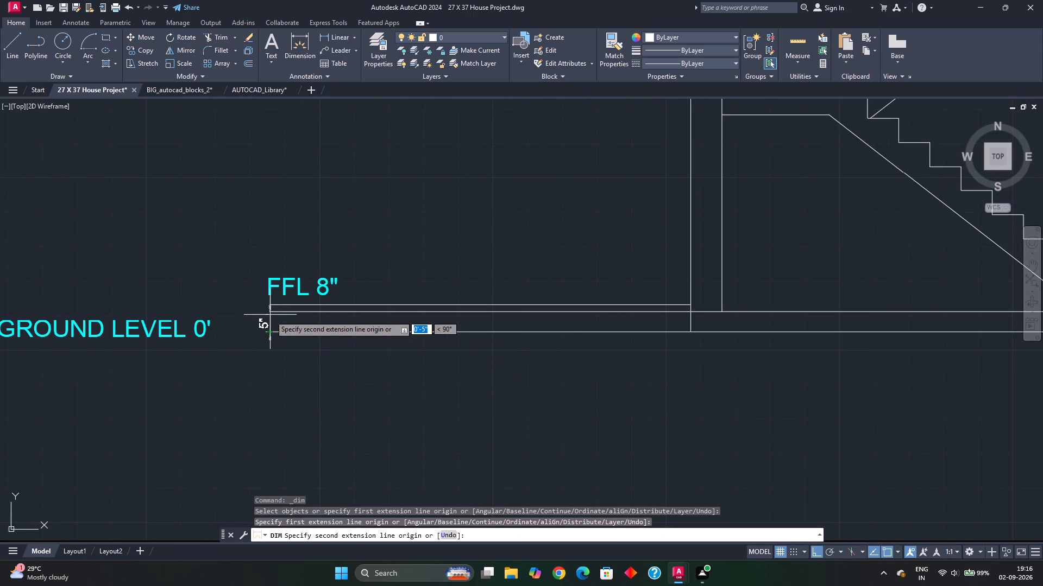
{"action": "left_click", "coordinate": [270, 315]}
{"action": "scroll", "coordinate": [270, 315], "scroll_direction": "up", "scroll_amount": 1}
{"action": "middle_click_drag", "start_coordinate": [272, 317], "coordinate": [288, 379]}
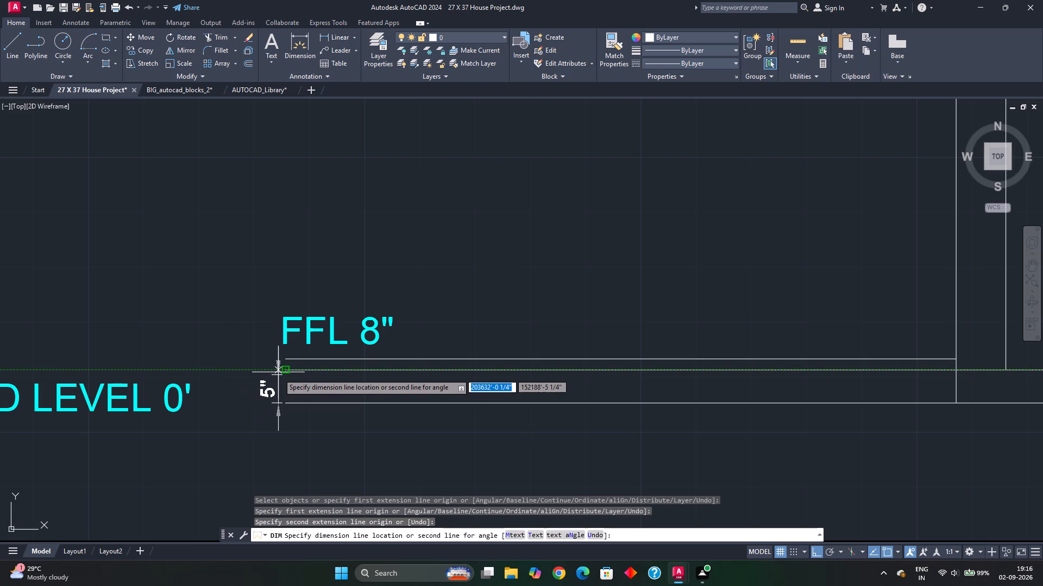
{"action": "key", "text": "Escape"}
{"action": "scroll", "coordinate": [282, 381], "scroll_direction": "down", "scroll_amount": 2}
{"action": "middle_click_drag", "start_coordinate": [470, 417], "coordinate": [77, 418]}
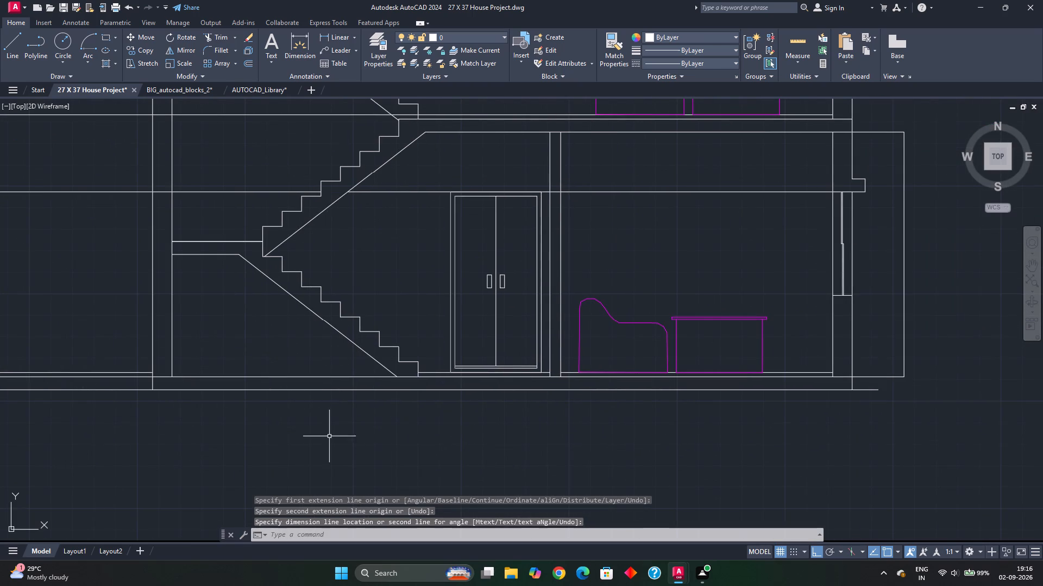
Measure the gap between the ground level line and the line directly above it.
{"action": "left_click", "coordinate": [800, 41]}
{"action": "scroll", "coordinate": [474, 390], "scroll_direction": "up", "scroll_amount": 1}
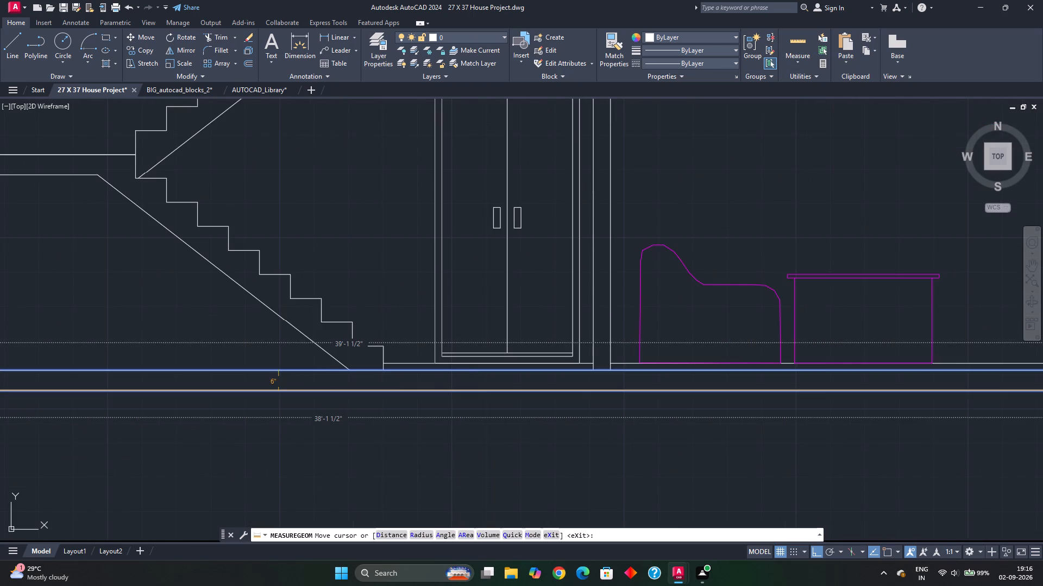
{"action": "middle_click_drag", "start_coordinate": [272, 393], "coordinate": [713, 292]}
{"action": "middle_click_drag", "start_coordinate": [311, 287], "coordinate": [567, 283]}
{"action": "key", "text": "Escape"}
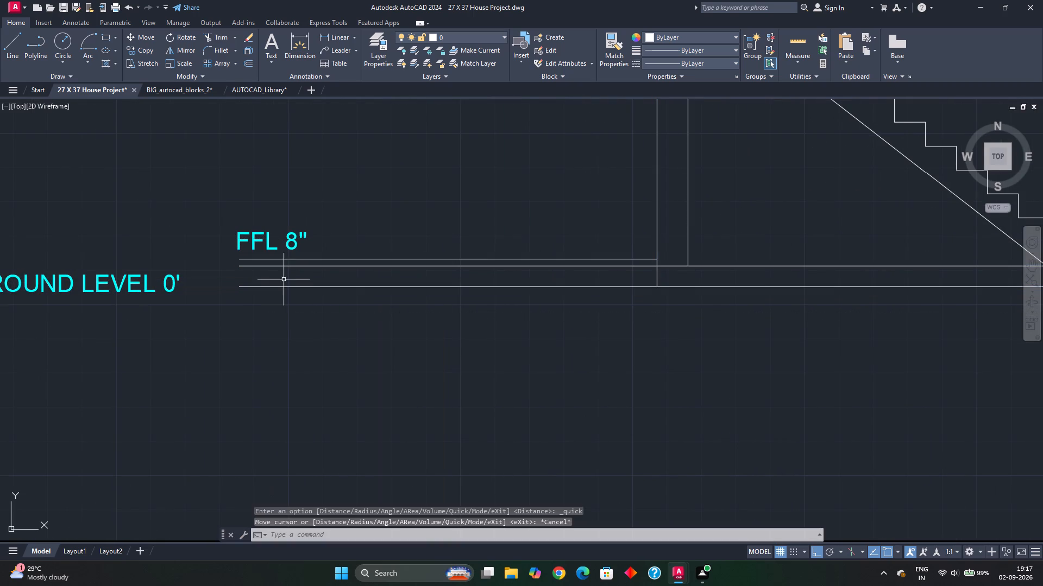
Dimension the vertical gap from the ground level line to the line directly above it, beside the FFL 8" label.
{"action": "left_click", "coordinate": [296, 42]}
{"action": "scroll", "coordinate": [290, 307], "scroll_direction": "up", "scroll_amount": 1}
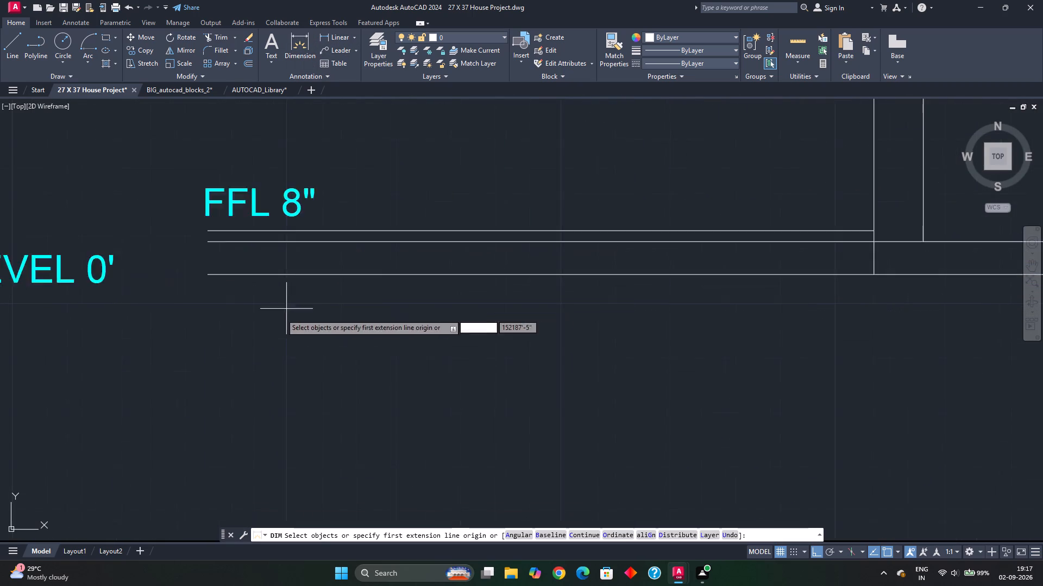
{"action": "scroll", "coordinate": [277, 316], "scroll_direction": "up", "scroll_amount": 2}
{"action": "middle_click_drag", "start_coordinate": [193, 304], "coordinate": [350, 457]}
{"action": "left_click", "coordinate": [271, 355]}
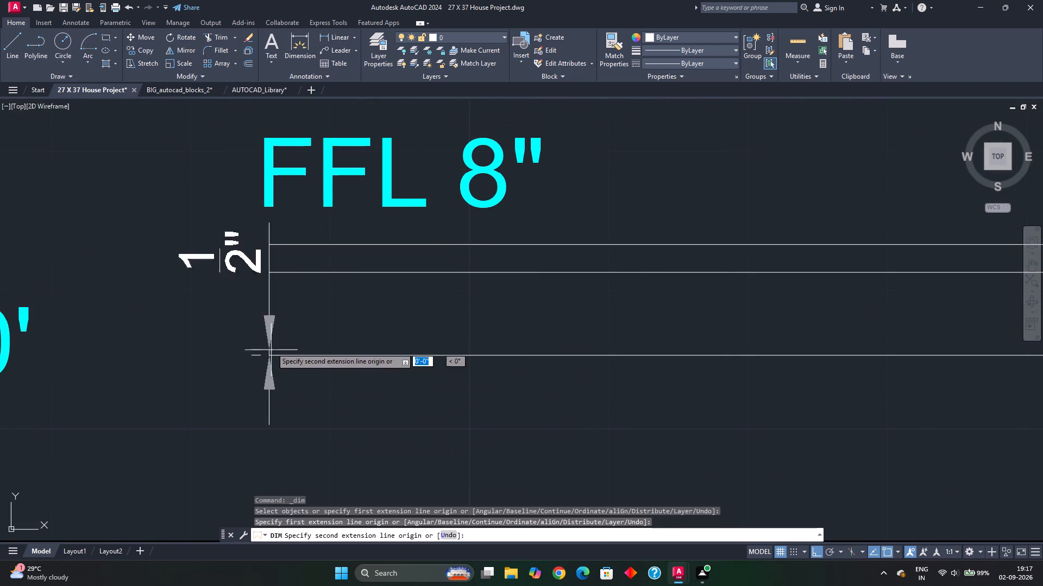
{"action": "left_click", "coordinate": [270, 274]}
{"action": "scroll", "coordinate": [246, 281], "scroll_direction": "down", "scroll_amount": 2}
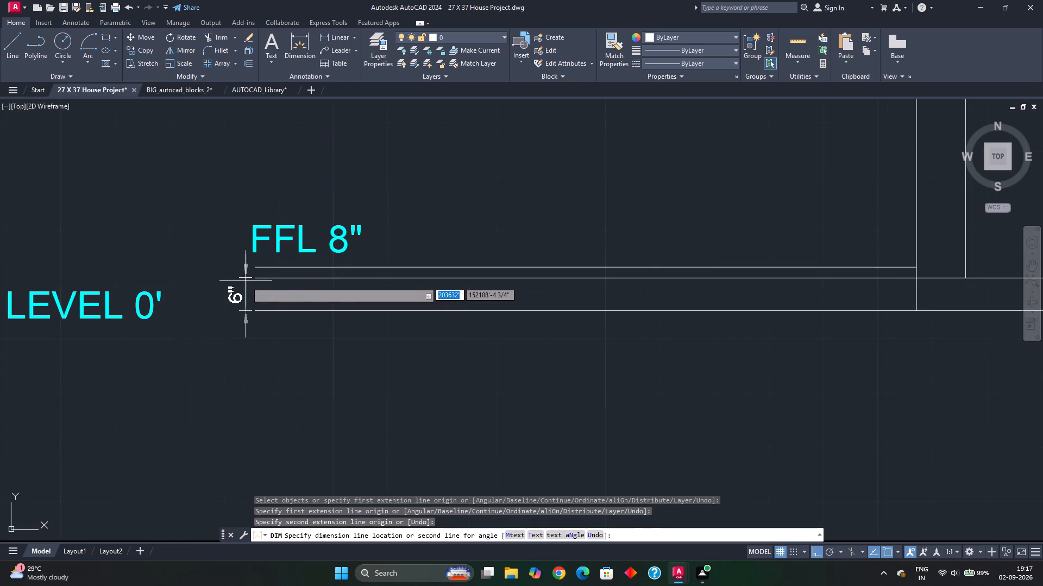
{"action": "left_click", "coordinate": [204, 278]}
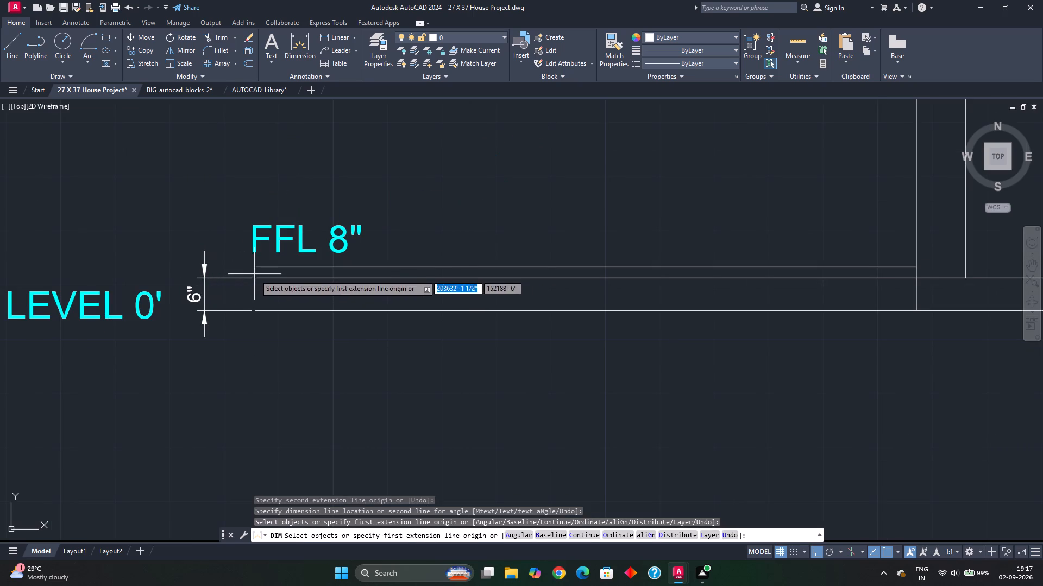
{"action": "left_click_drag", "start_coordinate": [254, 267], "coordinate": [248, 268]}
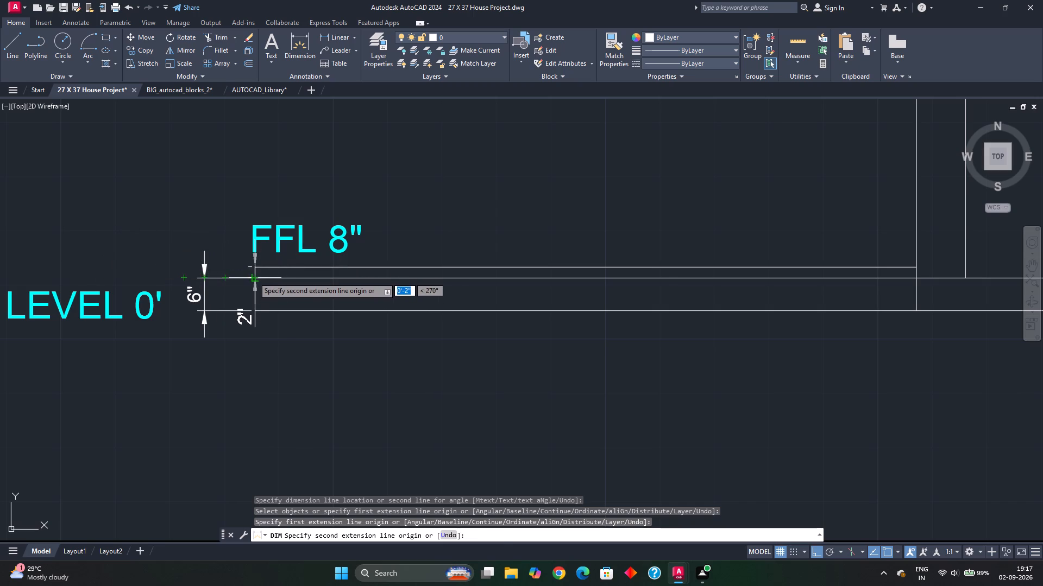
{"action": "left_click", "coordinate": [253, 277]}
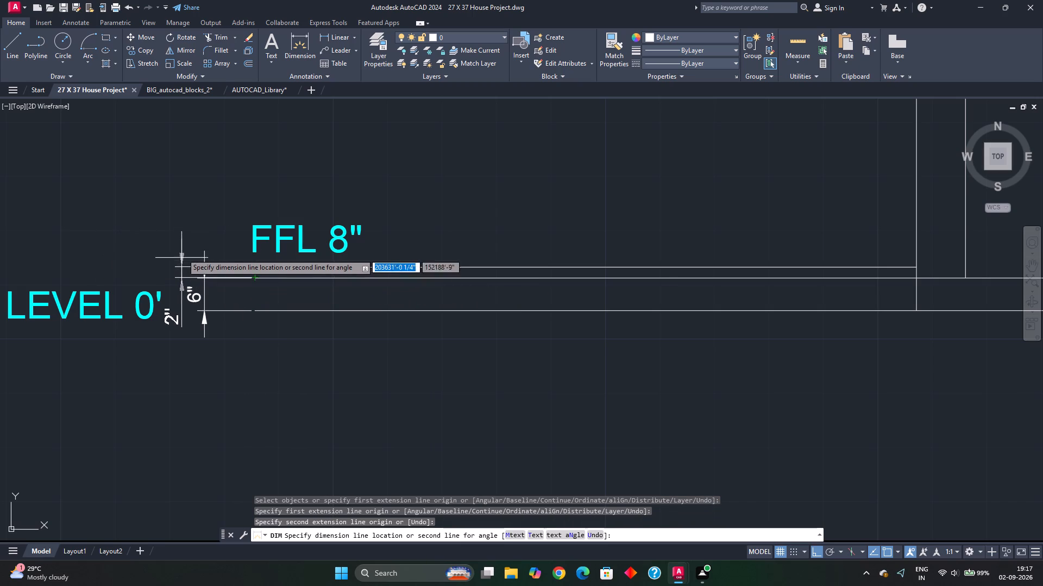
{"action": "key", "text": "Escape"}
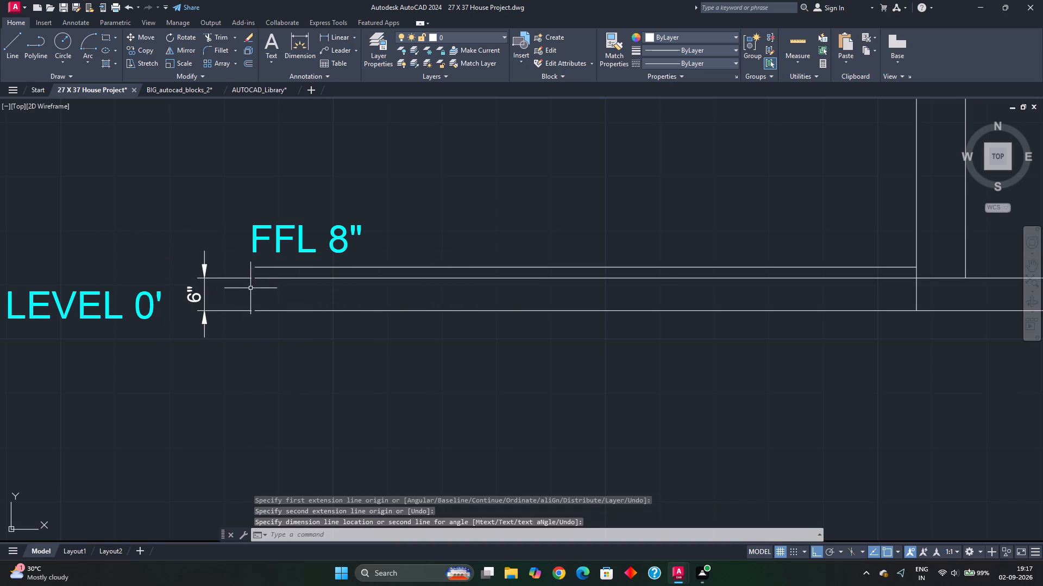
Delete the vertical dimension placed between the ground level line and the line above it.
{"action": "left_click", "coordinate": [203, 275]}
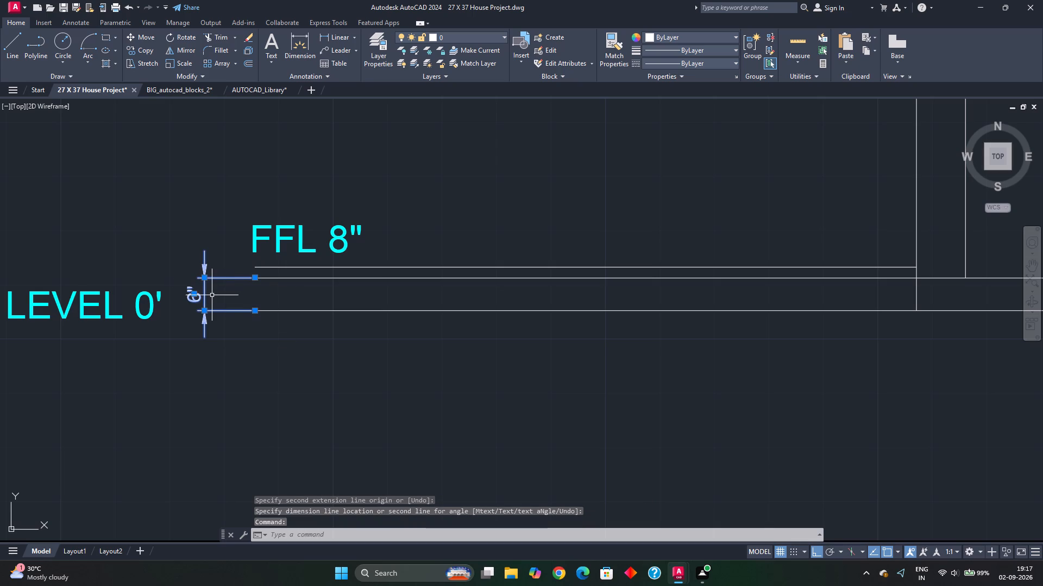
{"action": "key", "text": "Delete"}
Dimension the vertical gap from the ground level line to the line directly above it, placed beside the GROUND LEVEL 0' label.
{"action": "left_click", "coordinate": [299, 48]}
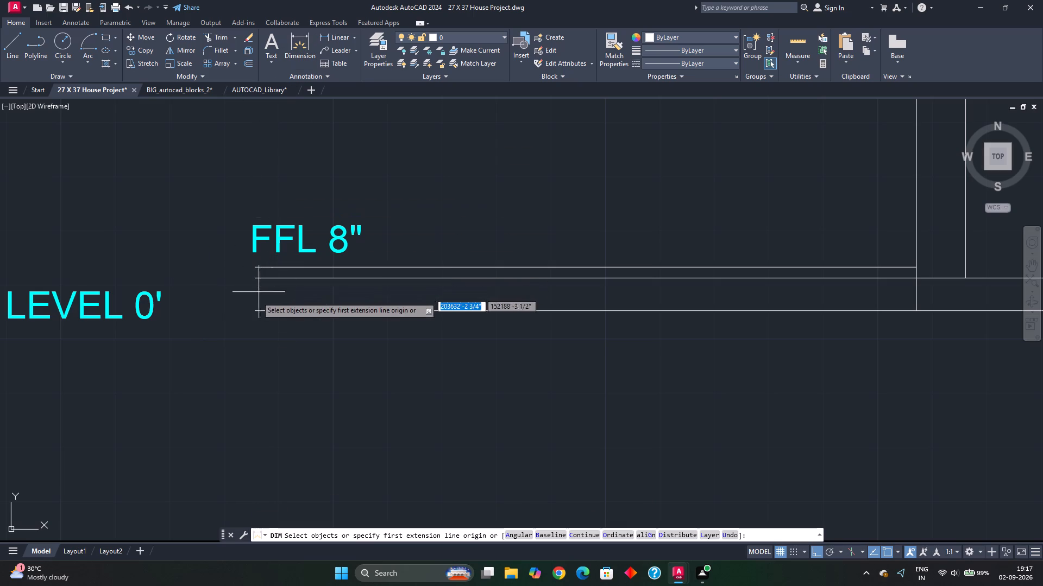
{"action": "scroll", "coordinate": [254, 304], "scroll_direction": "up", "scroll_amount": 2}
{"action": "left_click", "coordinate": [254, 321]}
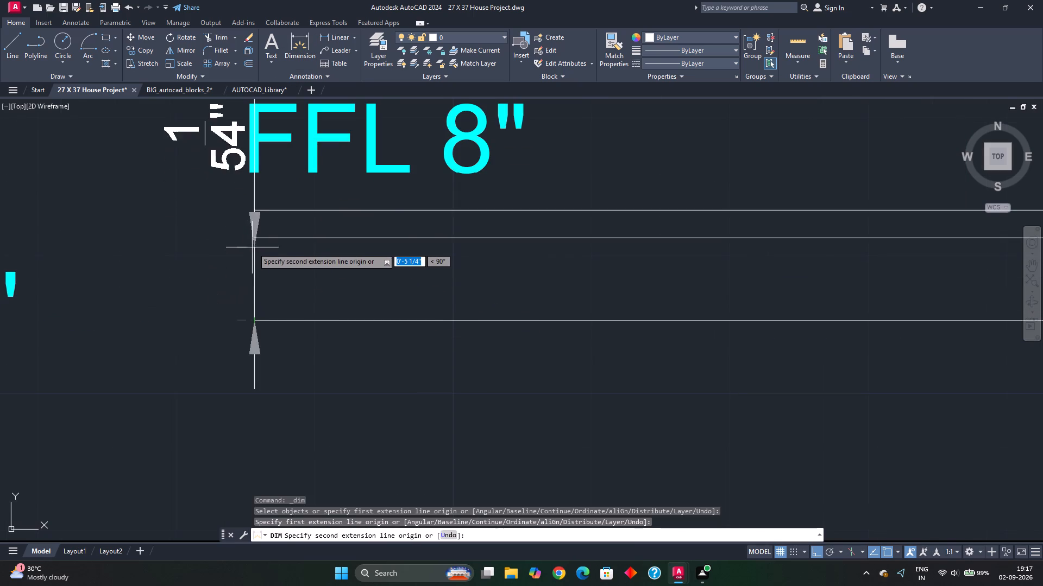
{"action": "left_click", "coordinate": [255, 238]}
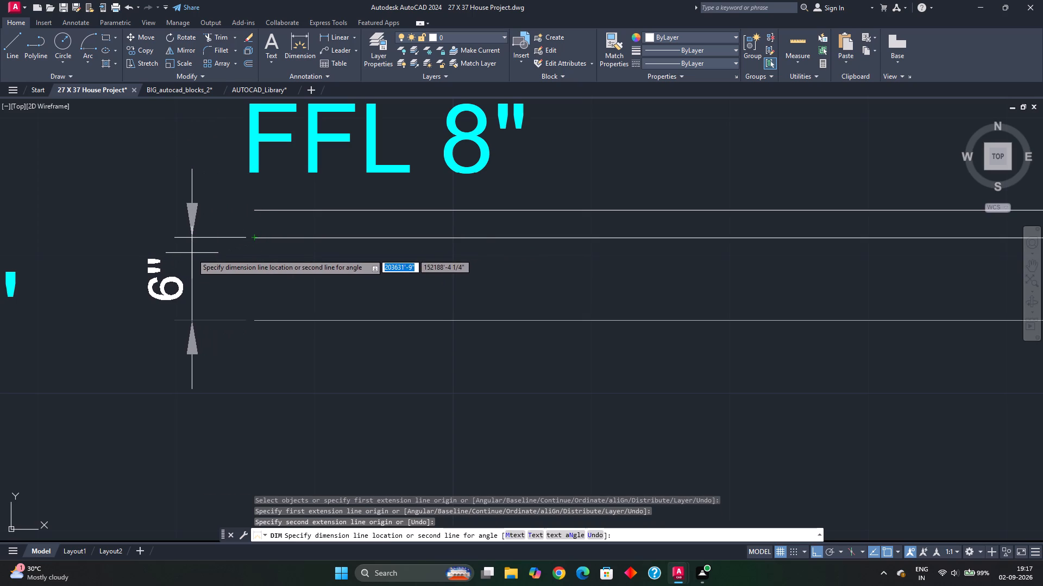
{"action": "left_click", "coordinate": [91, 268]}
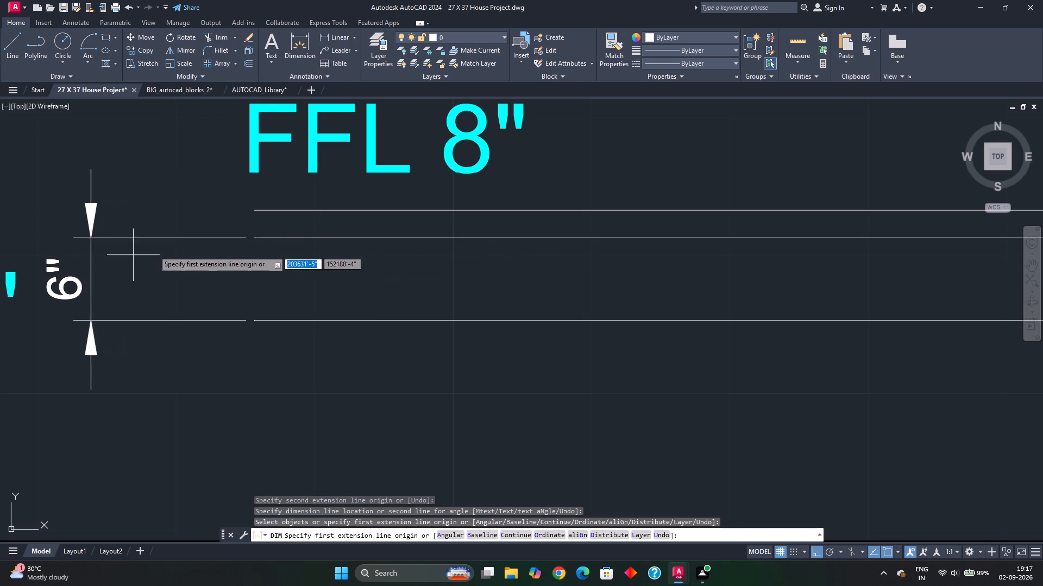
Dimension the vertical gap up to the FFL 8" line from the line directly below it, aligned with the ground level dimension.
{"action": "left_click", "coordinate": [253, 238]}
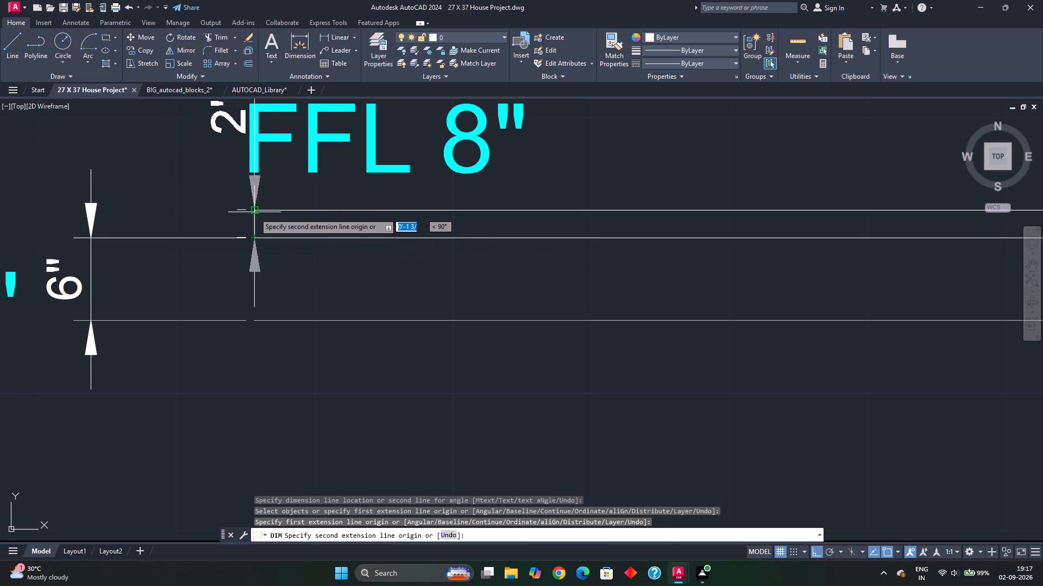
{"action": "left_click", "coordinate": [254, 212]}
{"action": "scroll", "coordinate": [239, 210], "scroll_direction": "down", "scroll_amount": 2}
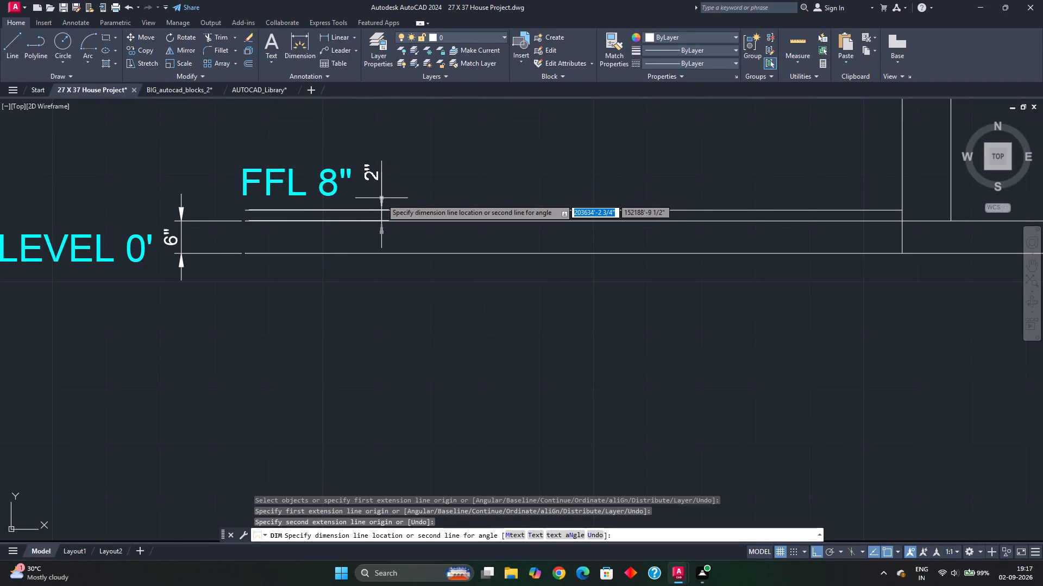
{"action": "middle_click_drag", "start_coordinate": [186, 193], "coordinate": [274, 239]}
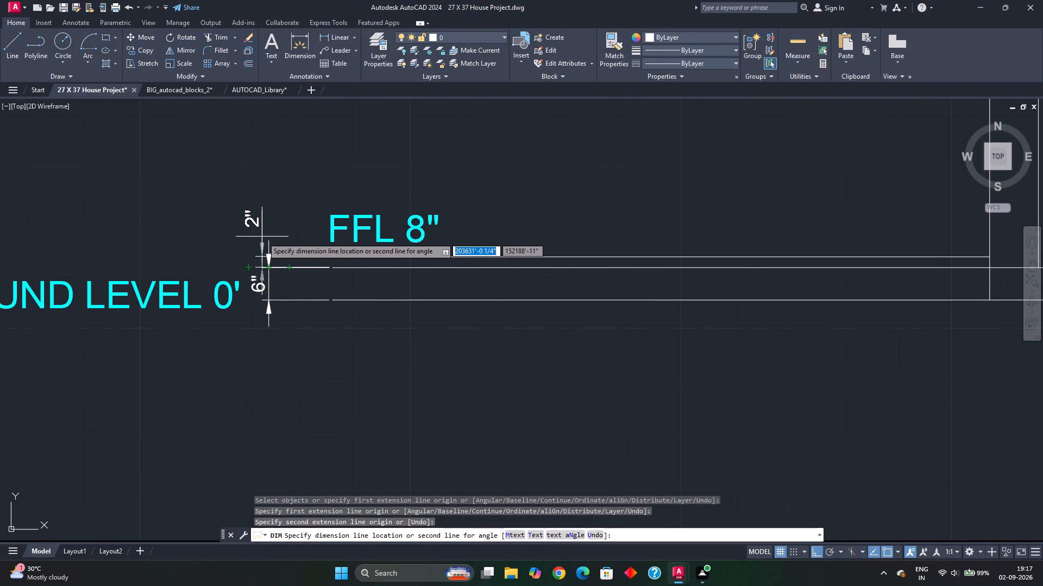
{"action": "left_click", "coordinate": [269, 236]}
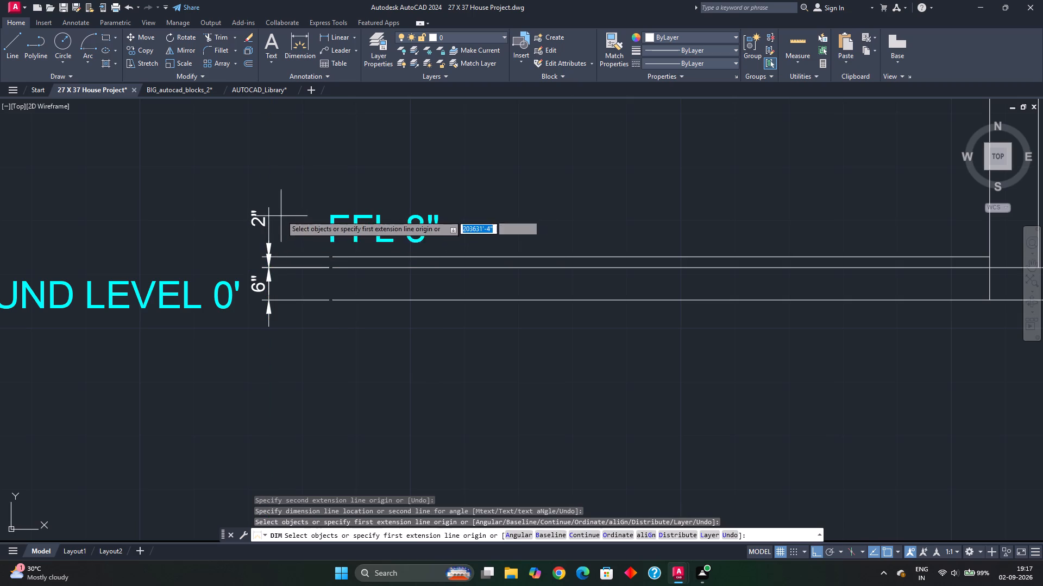
Dimension the height from the FFL 8" line to the LINTEL LVL 7' line, close to the line ends.
{"action": "middle_click_drag", "start_coordinate": [287, 222], "coordinate": [288, 281]}
{"action": "scroll", "coordinate": [287, 227], "scroll_direction": "down", "scroll_amount": 1}
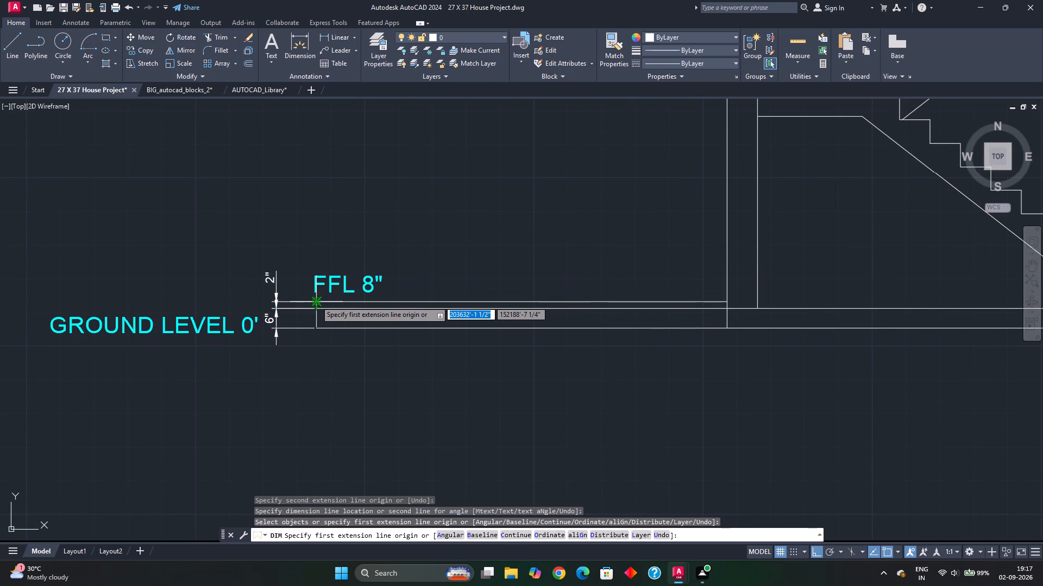
{"action": "scroll", "coordinate": [316, 301], "scroll_direction": "up", "scroll_amount": 4}
{"action": "left_click", "coordinate": [309, 310]}
{"action": "scroll", "coordinate": [303, 263], "scroll_direction": "down", "scroll_amount": 3}
{"action": "middle_click_drag", "start_coordinate": [300, 221], "coordinate": [316, 375]}
{"action": "scroll", "coordinate": [329, 303], "scroll_direction": "down", "scroll_amount": 3}
{"action": "middle_click_drag", "start_coordinate": [329, 295], "coordinate": [329, 351]}
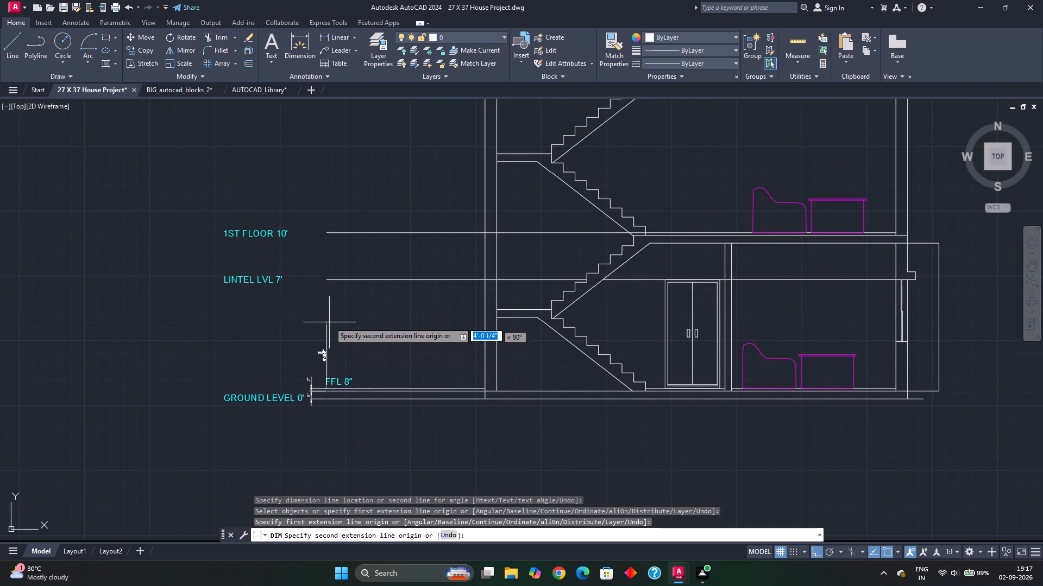
{"action": "left_click", "coordinate": [328, 278]}
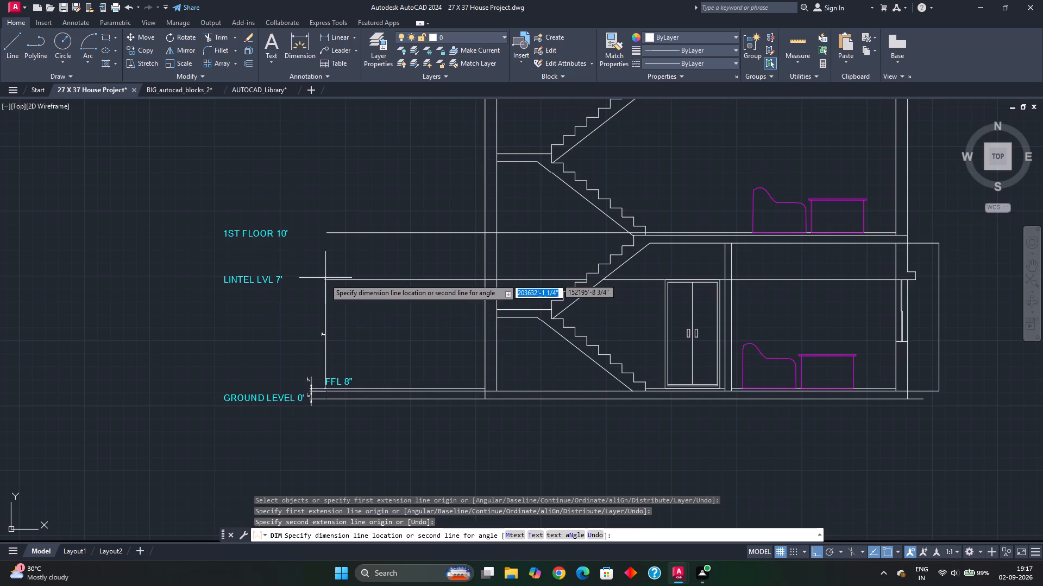
{"action": "left_click", "coordinate": [321, 279]}
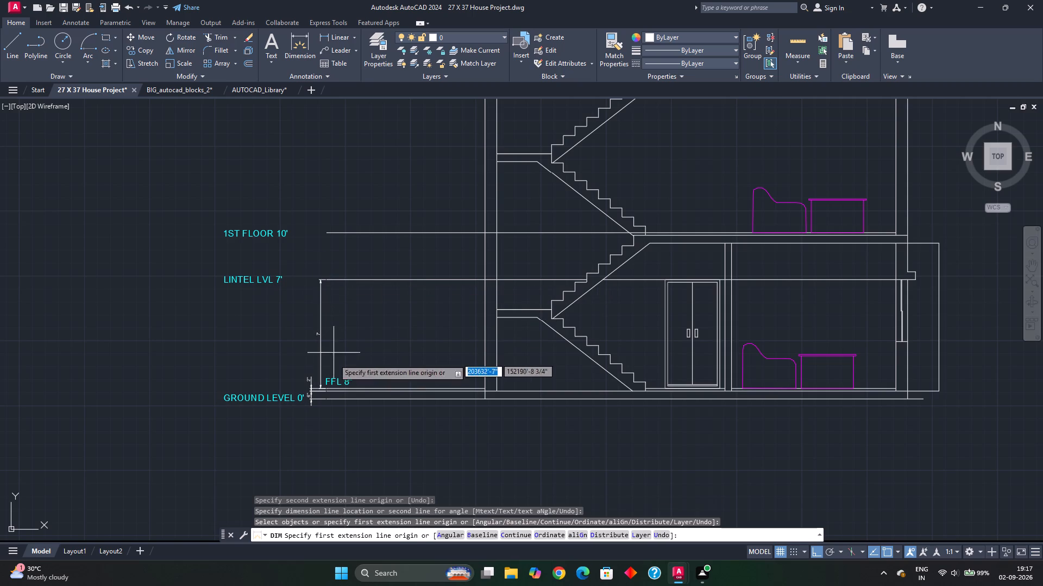
Dimension the height from the FFL 8" line to the 1ST FLOOR 10' line, placed outside the lintel height dimension.
{"action": "scroll", "coordinate": [325, 390], "scroll_direction": "up", "scroll_amount": 3}
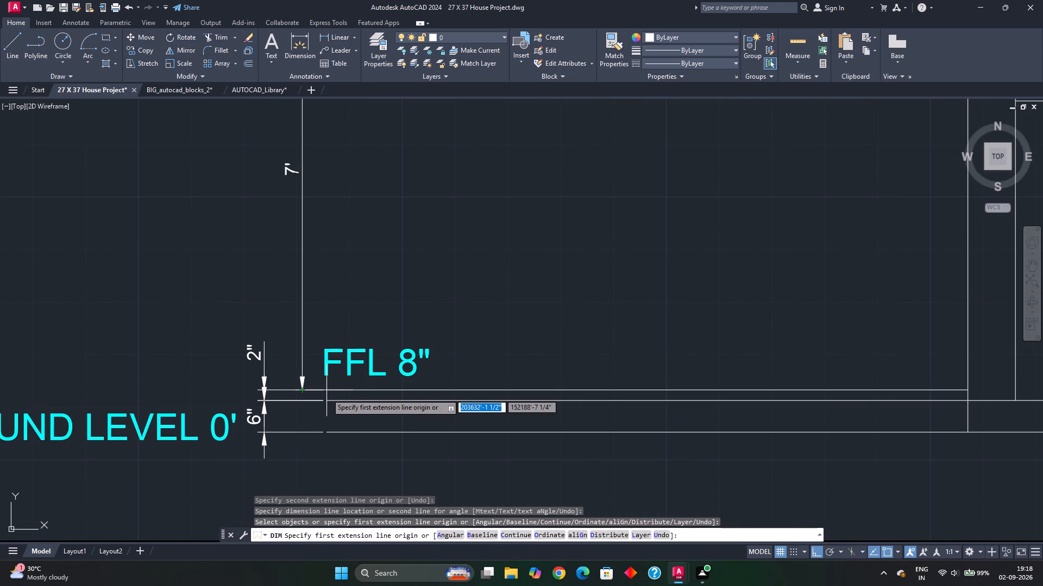
{"action": "left_click", "coordinate": [326, 393]}
{"action": "scroll", "coordinate": [313, 300], "scroll_direction": "down", "scroll_amount": 1}
{"action": "middle_click_drag", "start_coordinate": [315, 270], "coordinate": [330, 424]}
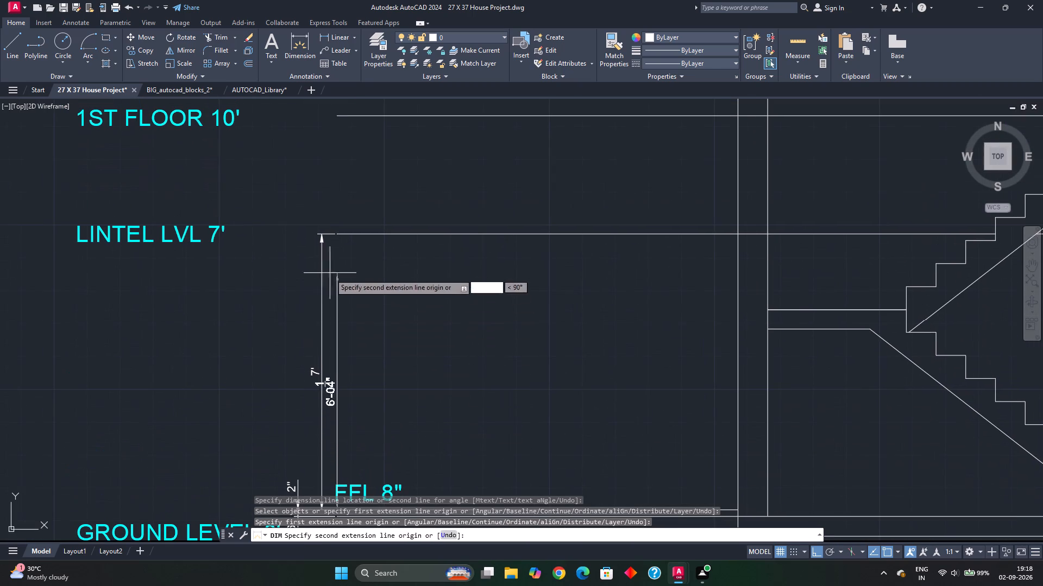
{"action": "left_click", "coordinate": [336, 116]}
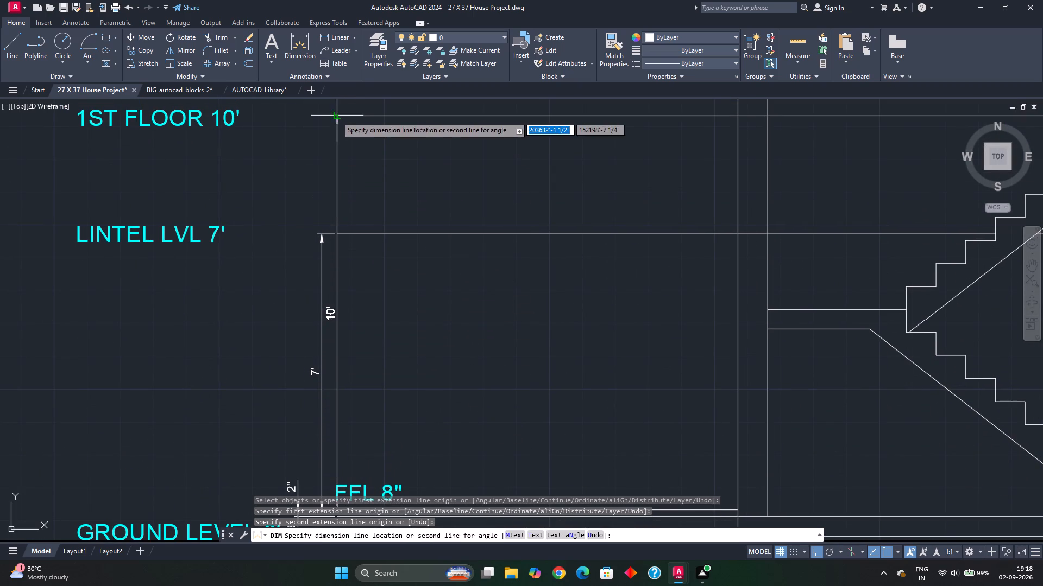
{"action": "scroll", "coordinate": [269, 167], "scroll_direction": "down", "scroll_amount": 1}
{"action": "middle_click_drag", "start_coordinate": [269, 189], "coordinate": [293, 189]}
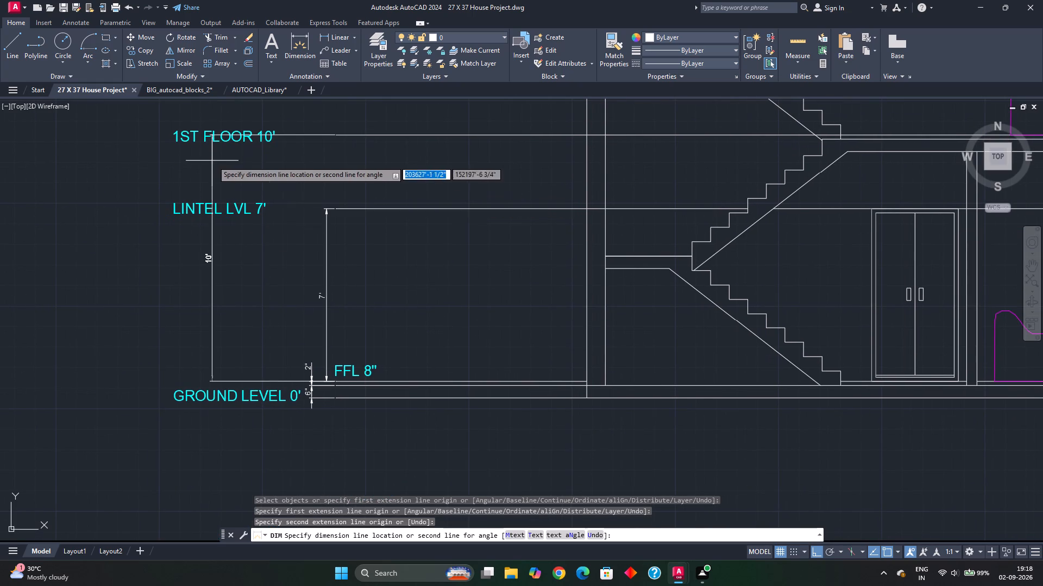
{"action": "left_click", "coordinate": [297, 216]}
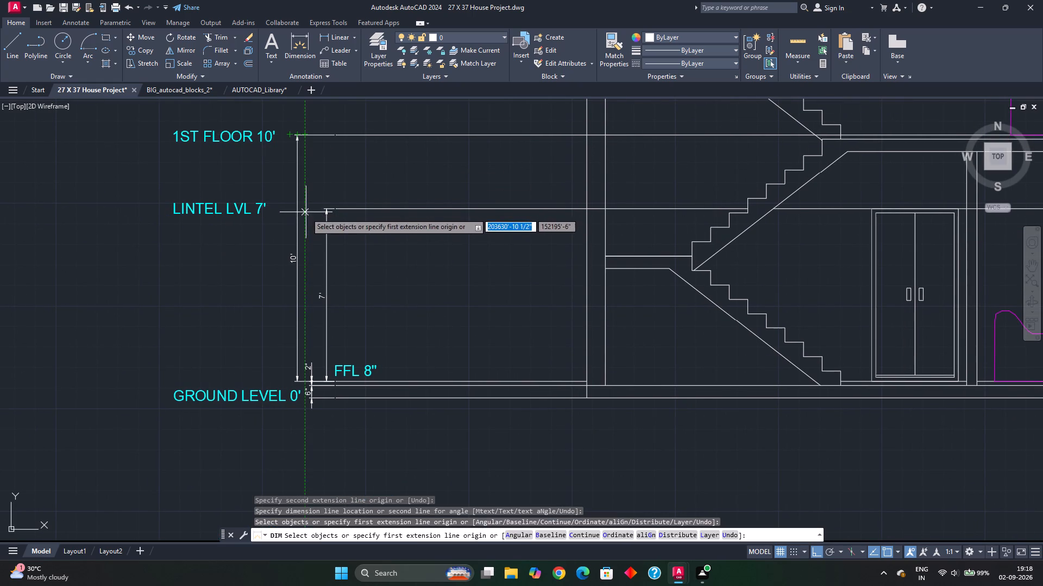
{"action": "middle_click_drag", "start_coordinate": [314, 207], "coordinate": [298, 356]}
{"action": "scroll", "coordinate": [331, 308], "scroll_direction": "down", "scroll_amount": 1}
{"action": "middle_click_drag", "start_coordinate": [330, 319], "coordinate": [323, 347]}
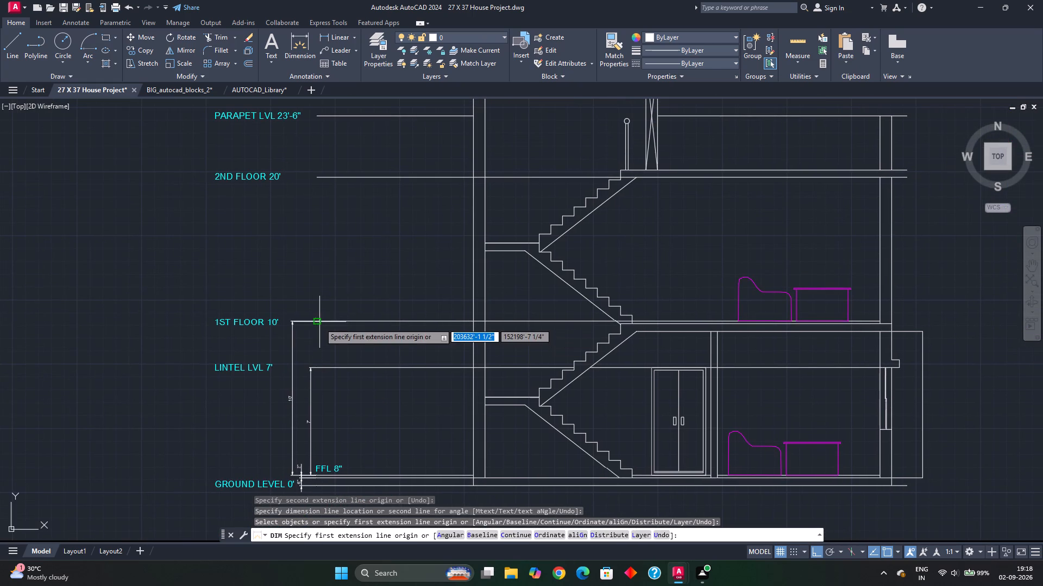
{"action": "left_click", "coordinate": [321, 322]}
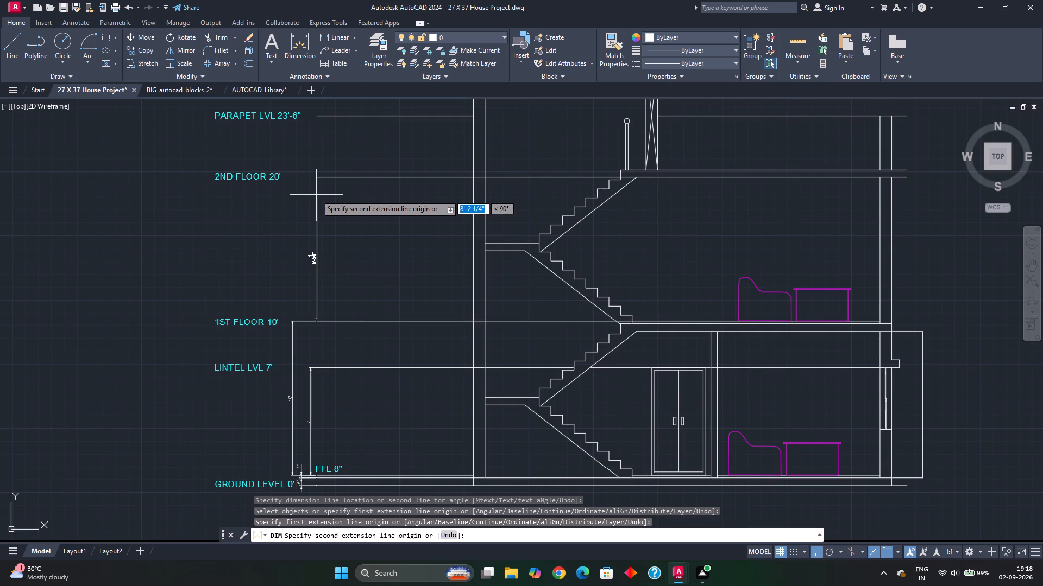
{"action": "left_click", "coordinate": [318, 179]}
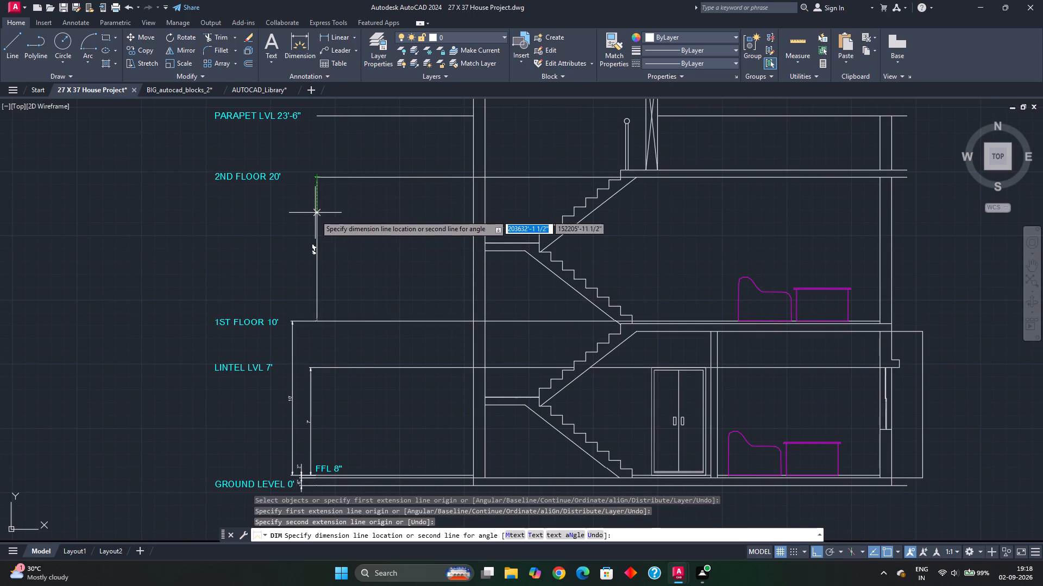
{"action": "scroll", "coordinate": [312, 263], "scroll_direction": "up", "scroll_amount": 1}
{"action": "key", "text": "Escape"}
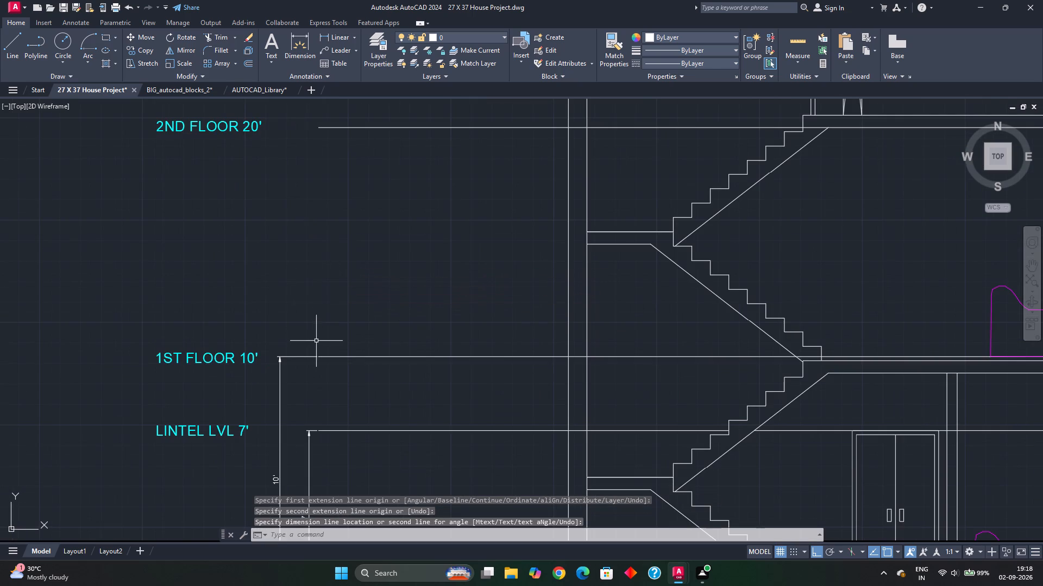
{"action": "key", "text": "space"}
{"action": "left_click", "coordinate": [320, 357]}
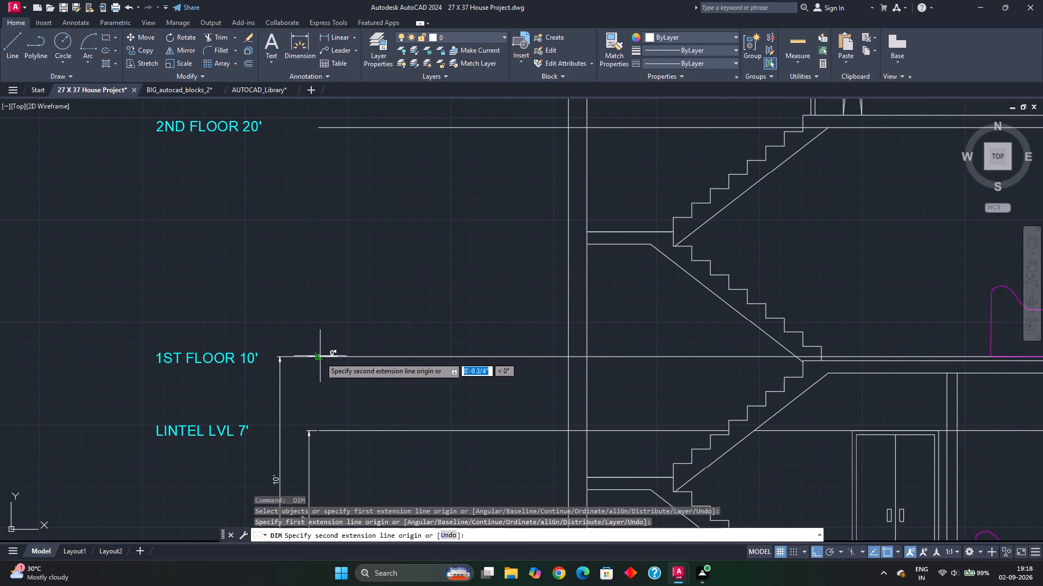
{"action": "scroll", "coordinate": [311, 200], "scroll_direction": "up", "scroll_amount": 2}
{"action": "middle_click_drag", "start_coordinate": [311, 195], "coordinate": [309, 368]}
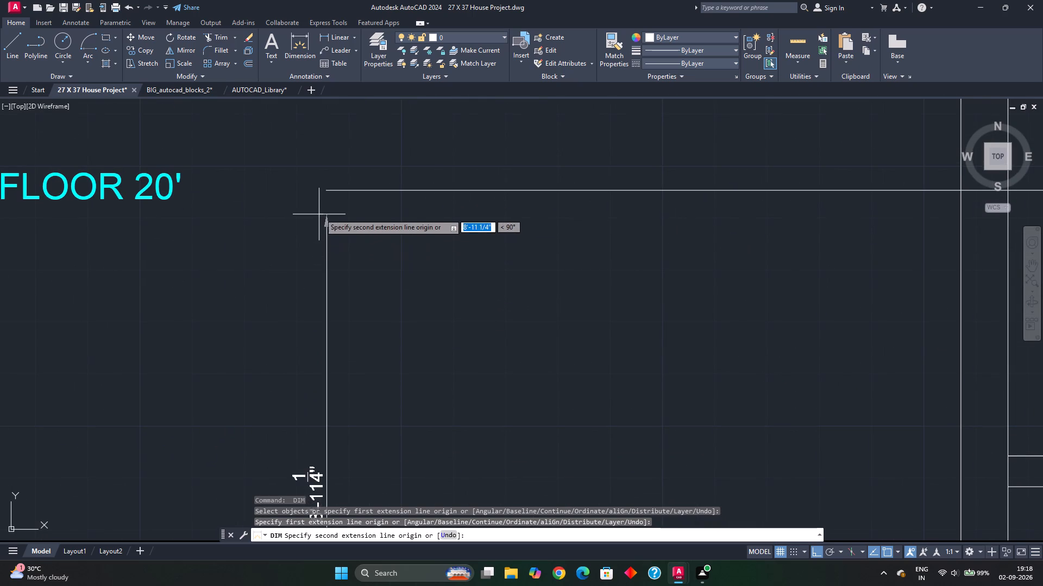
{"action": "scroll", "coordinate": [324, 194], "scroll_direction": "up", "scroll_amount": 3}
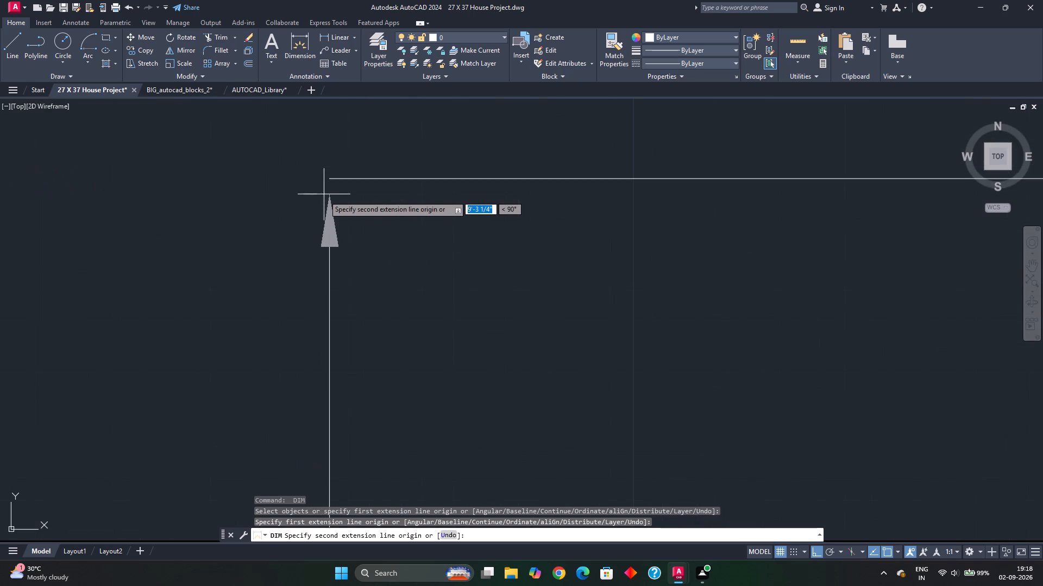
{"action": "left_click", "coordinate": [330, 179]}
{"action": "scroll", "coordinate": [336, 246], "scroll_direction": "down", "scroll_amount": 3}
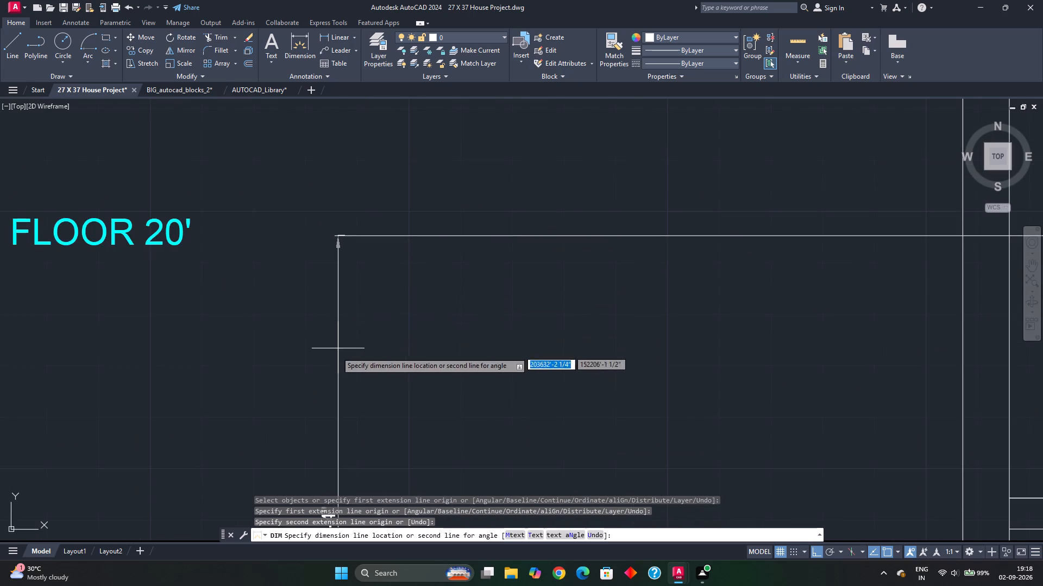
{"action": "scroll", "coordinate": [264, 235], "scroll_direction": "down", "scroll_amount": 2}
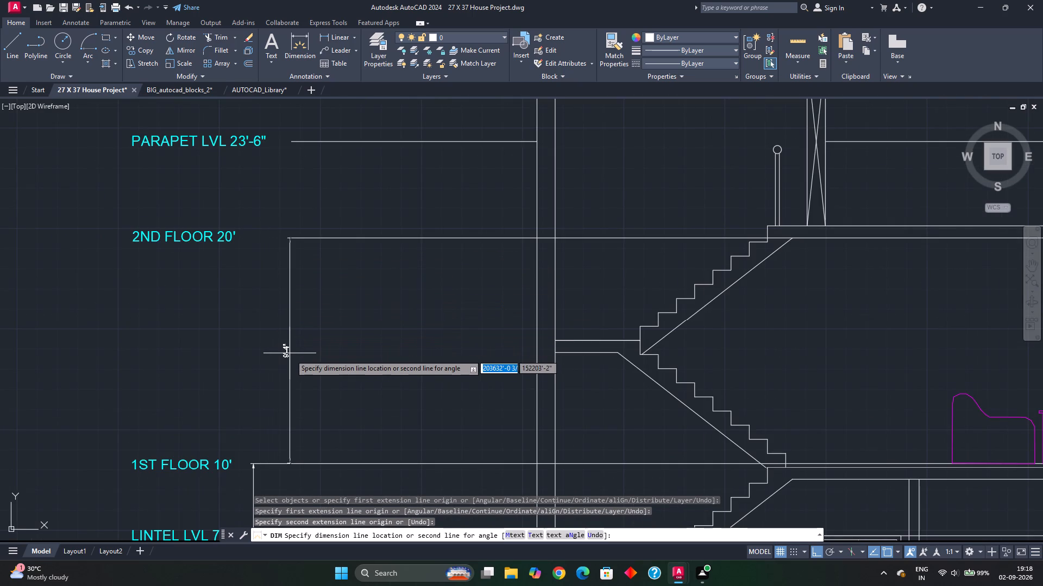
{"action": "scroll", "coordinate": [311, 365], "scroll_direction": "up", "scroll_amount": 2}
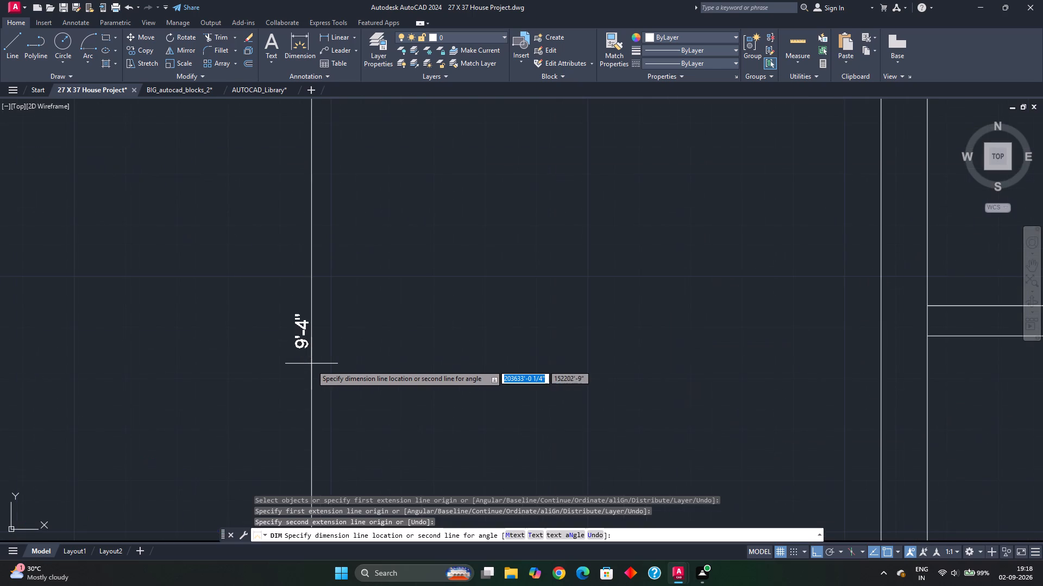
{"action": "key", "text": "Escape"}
Measure the clear height between the 1st floor and 2nd floor level lines.
{"action": "scroll", "coordinate": [311, 365], "scroll_direction": "down", "scroll_amount": 4}
{"action": "middle_click_drag", "start_coordinate": [322, 366], "coordinate": [283, 310]}
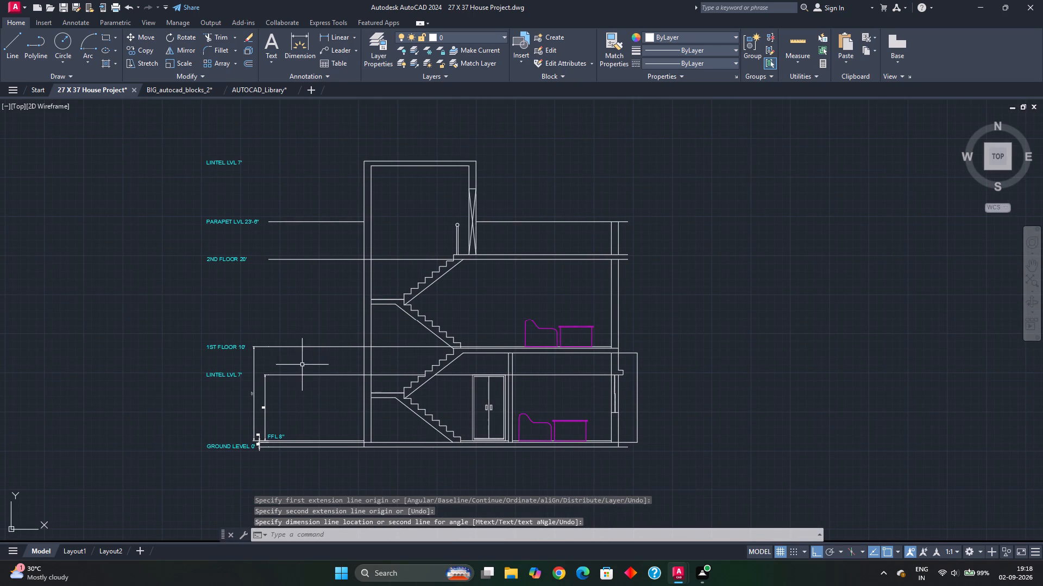
{"action": "middle_click_drag", "start_coordinate": [347, 343], "coordinate": [317, 364]}
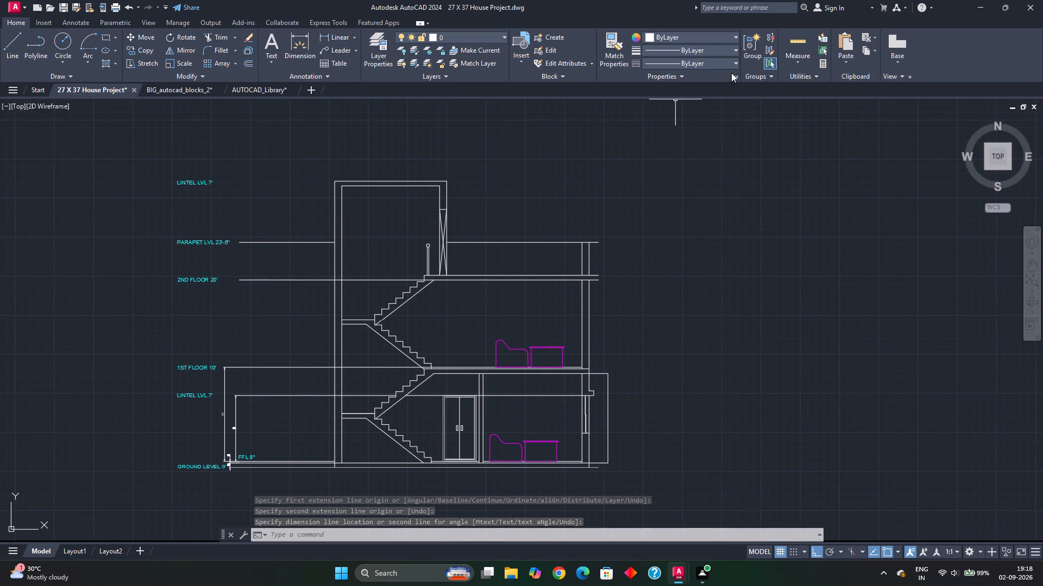
{"action": "left_click", "coordinate": [794, 42]}
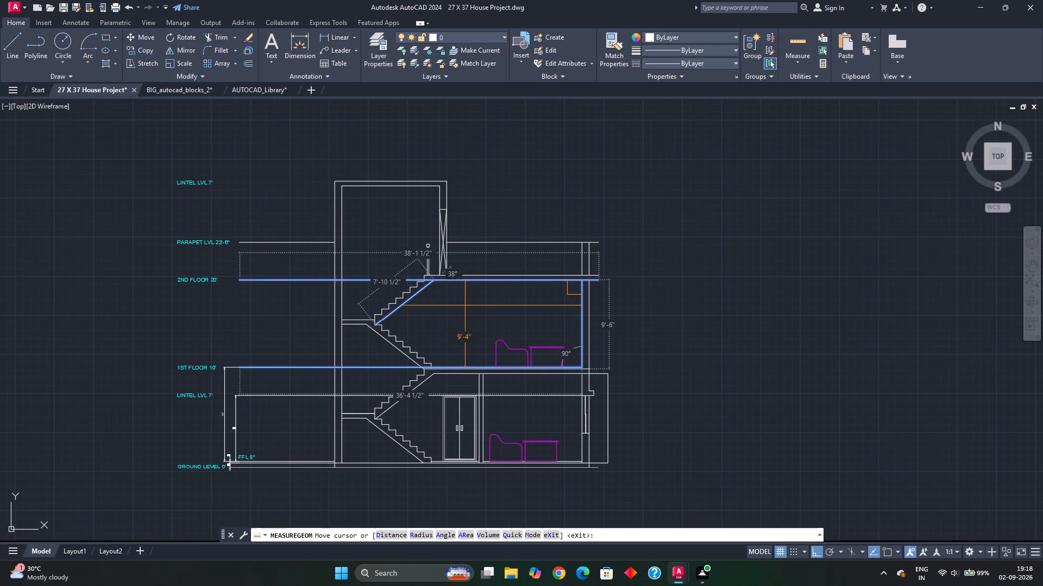
{"action": "middle_click_drag", "start_coordinate": [465, 304], "coordinate": [449, 319]}
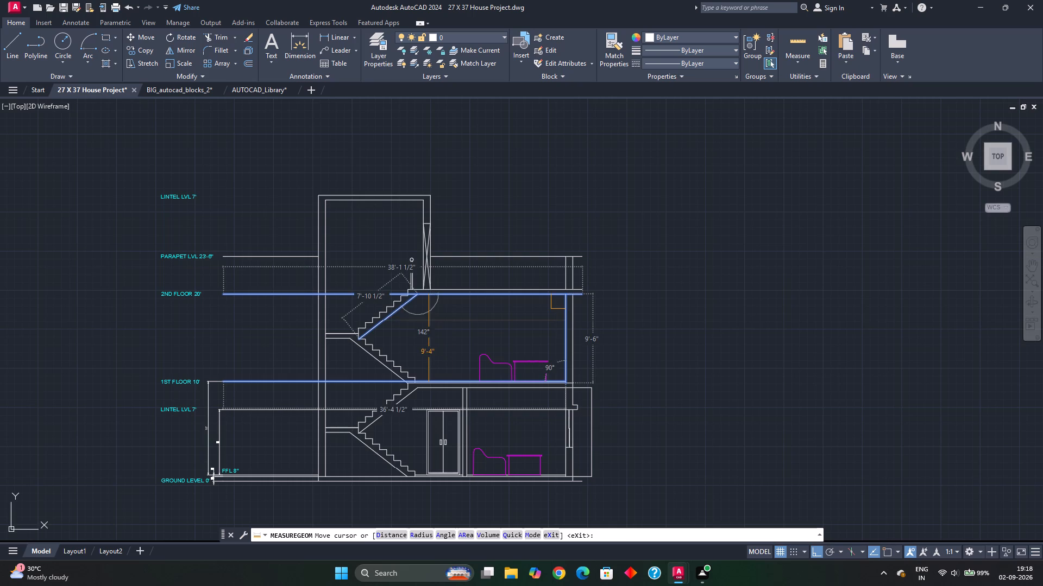
{"action": "key", "text": "Escape"}
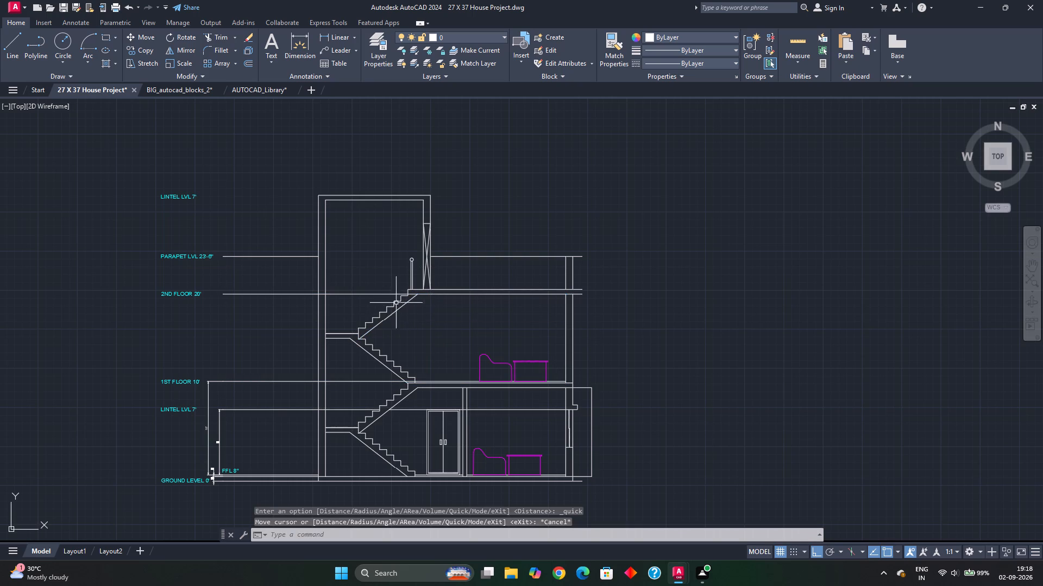
Delete the 2ND FLOOR 20' level line that runs along the underside of the second floor slab.
{"action": "scroll", "coordinate": [383, 300], "scroll_direction": "up", "scroll_amount": 1}
{"action": "middle_click_drag", "start_coordinate": [383, 300], "coordinate": [335, 336]}
{"action": "scroll", "coordinate": [356, 331], "scroll_direction": "up", "scroll_amount": 2}
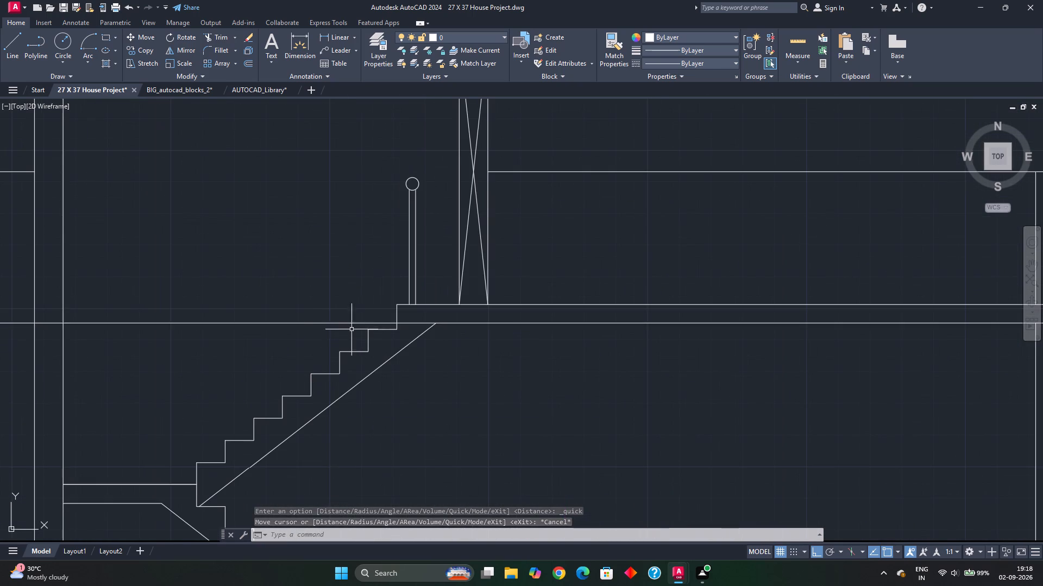
{"action": "left_click", "coordinate": [311, 323]}
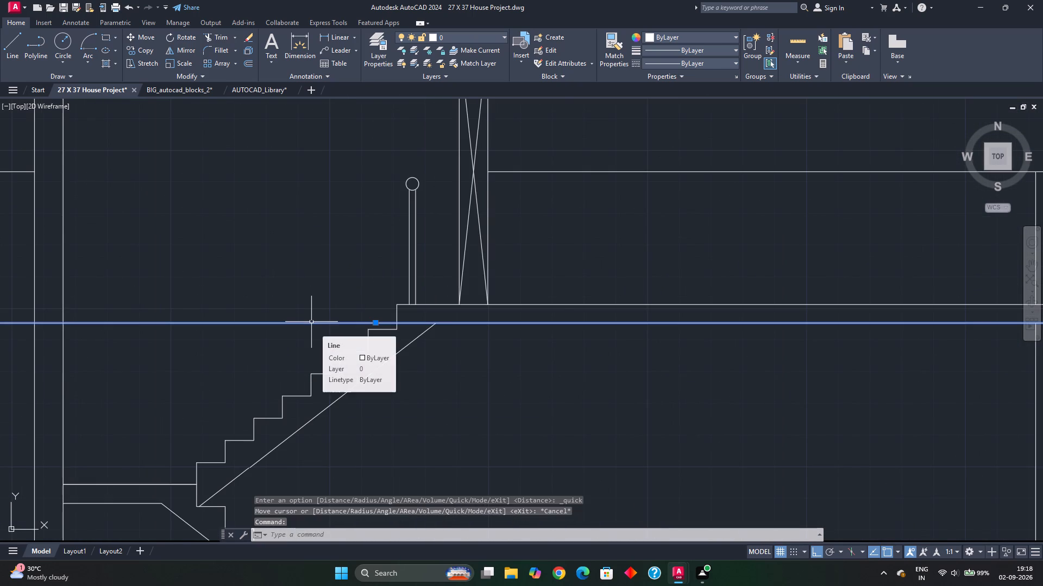
{"action": "key", "text": "Delete"}
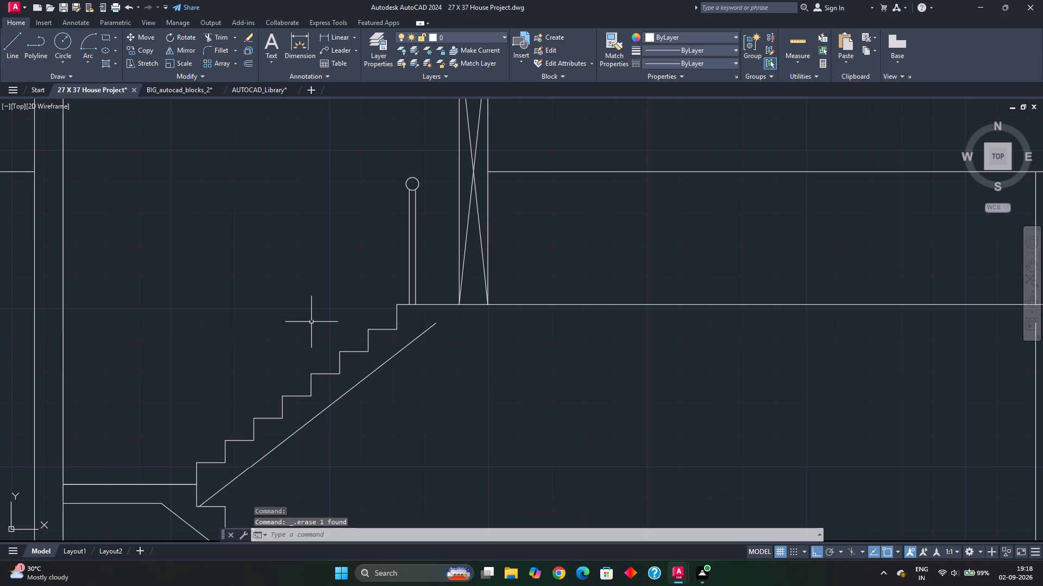
Undo the deletion of the 2nd floor level line along the slab underside.
{"action": "key", "text": "ctrl+z"}
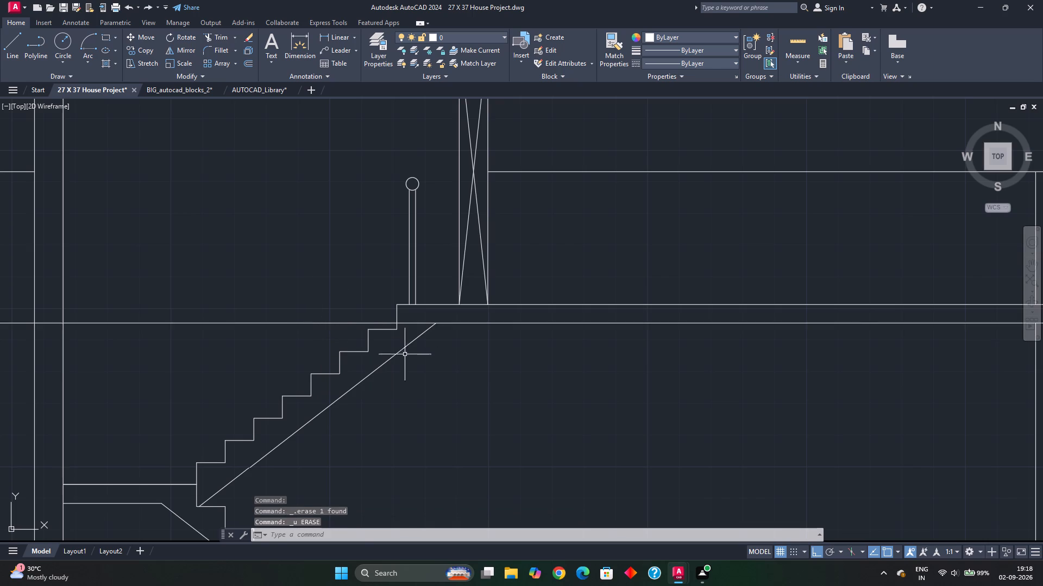
Trim the slab underside line from the upper stair soffit outward, removing its pieces across the stairwell, the outer wall and the level-label side.
{"action": "scroll", "coordinate": [418, 342], "scroll_direction": "down", "scroll_amount": 2}
{"action": "middle_click_drag", "start_coordinate": [444, 373], "coordinate": [398, 346]}
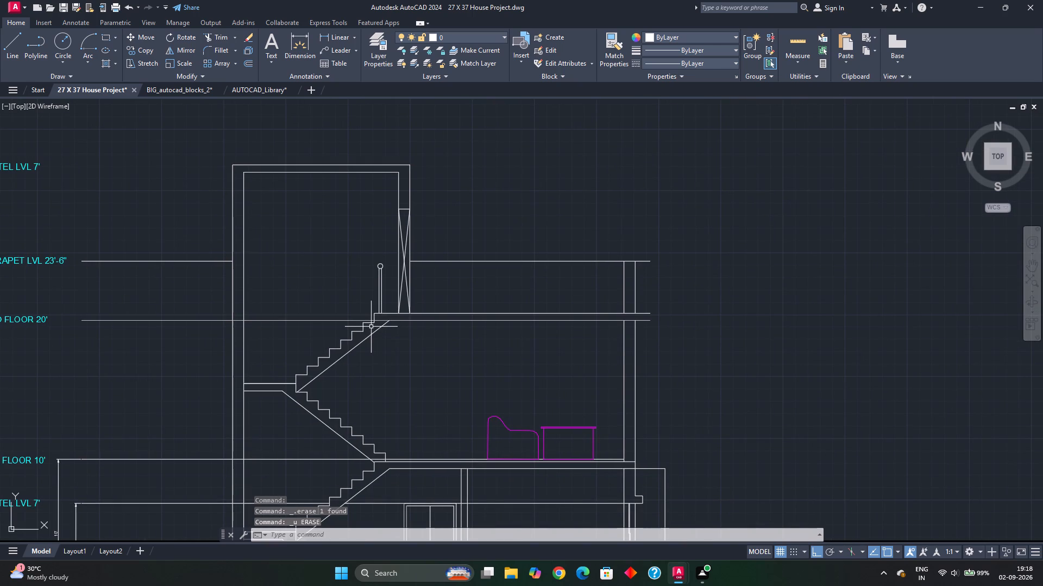
{"action": "type", "text": "TR"}
{"action": "key", "text": "space"}
{"action": "scroll", "coordinate": [372, 326], "scroll_direction": "up", "scroll_amount": 1}
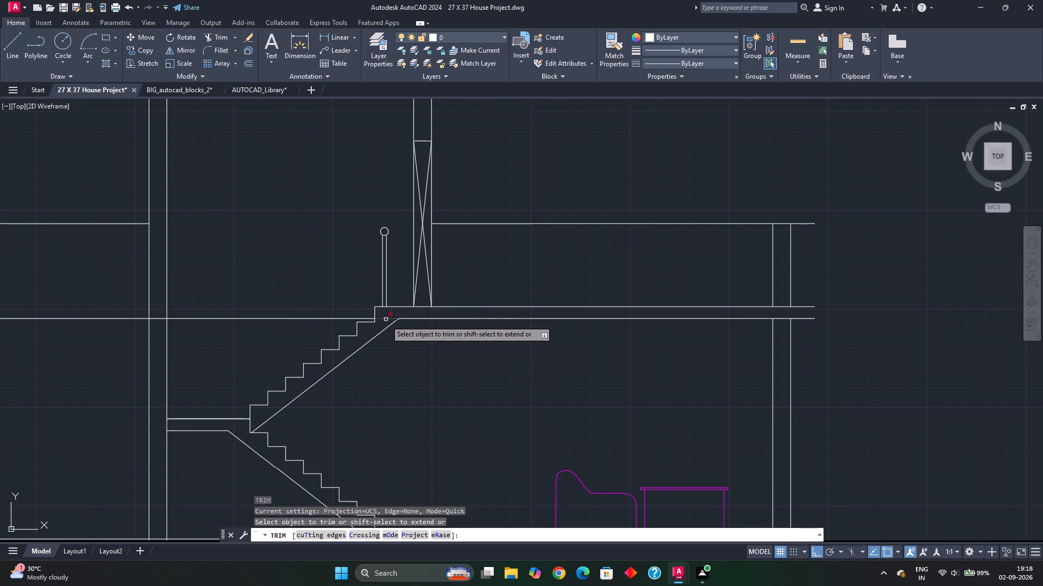
{"action": "left_click", "coordinate": [386, 320]}
{"action": "left_click", "coordinate": [359, 320]}
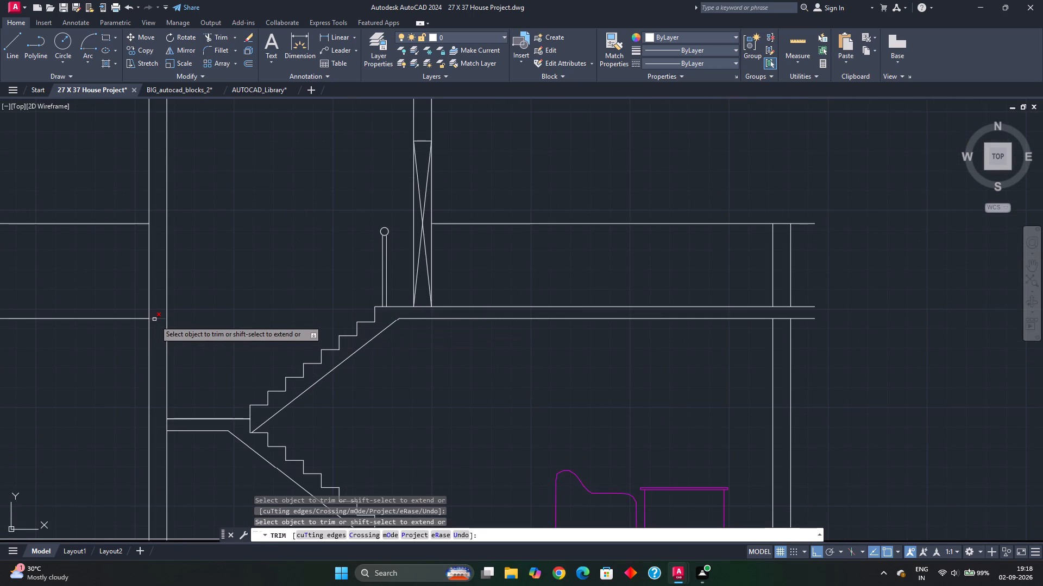
{"action": "left_click", "coordinate": [156, 320]}
{"action": "left_click", "coordinate": [133, 319]}
{"action": "scroll", "coordinate": [218, 348], "scroll_direction": "down", "scroll_amount": 2}
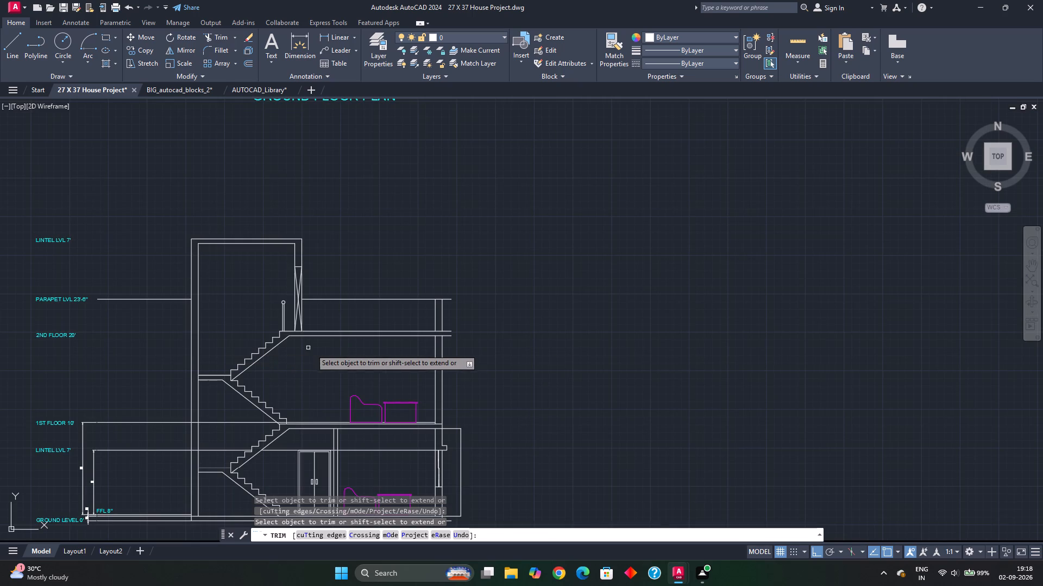
{"action": "scroll", "coordinate": [295, 339], "scroll_direction": "up", "scroll_amount": 1}
{"action": "scroll", "coordinate": [298, 354], "scroll_direction": "down", "scroll_amount": 1}
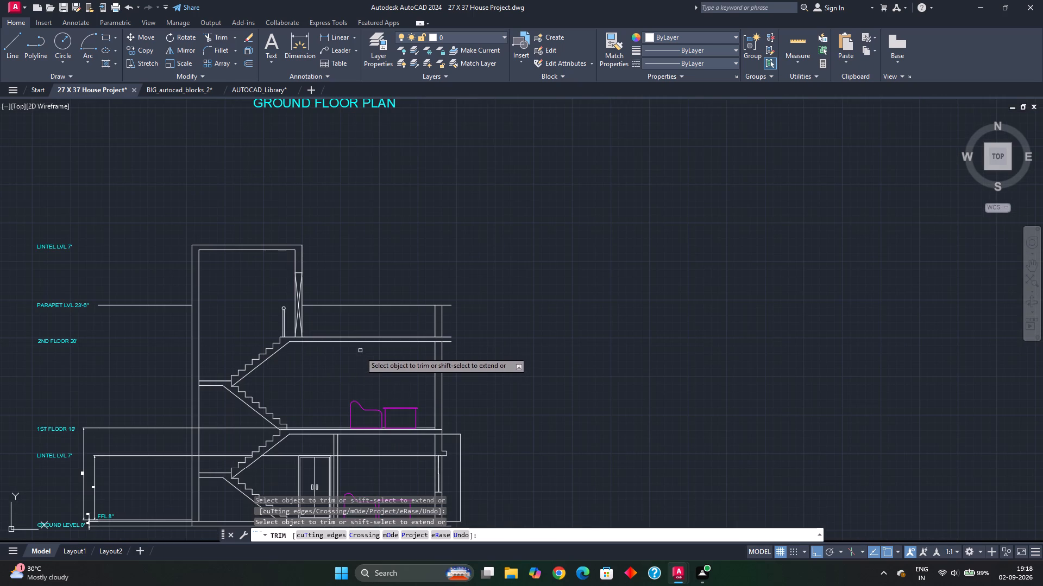
{"action": "key", "text": "Escape"}
{"action": "key", "text": "Escape"}
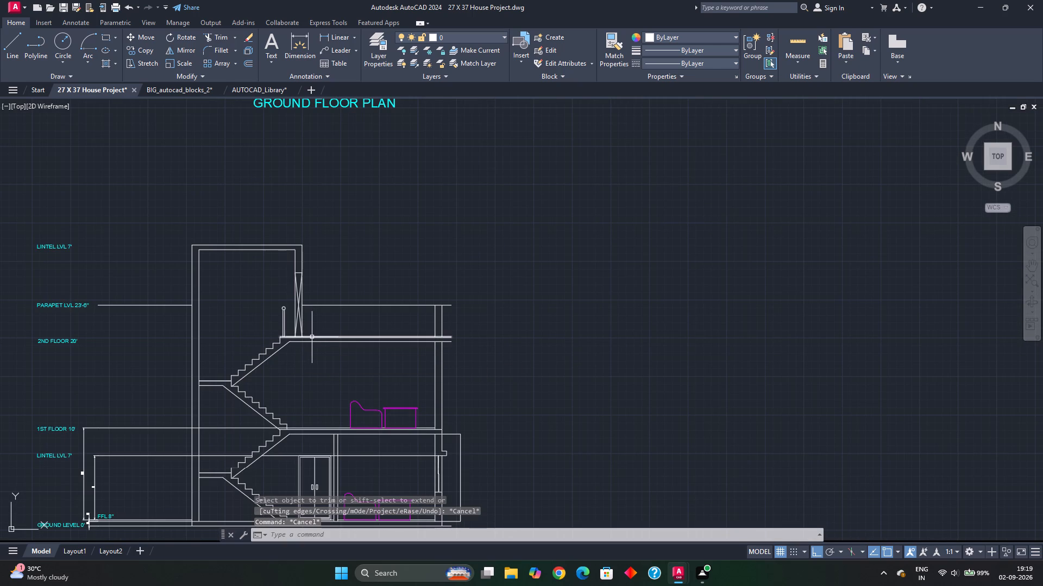
Stretch the stair end of the second floor slab's top line out to align with the outer end of the PARAPET LVL line.
{"action": "left_click", "coordinate": [312, 338]}
{"action": "left_click", "coordinate": [281, 338]}
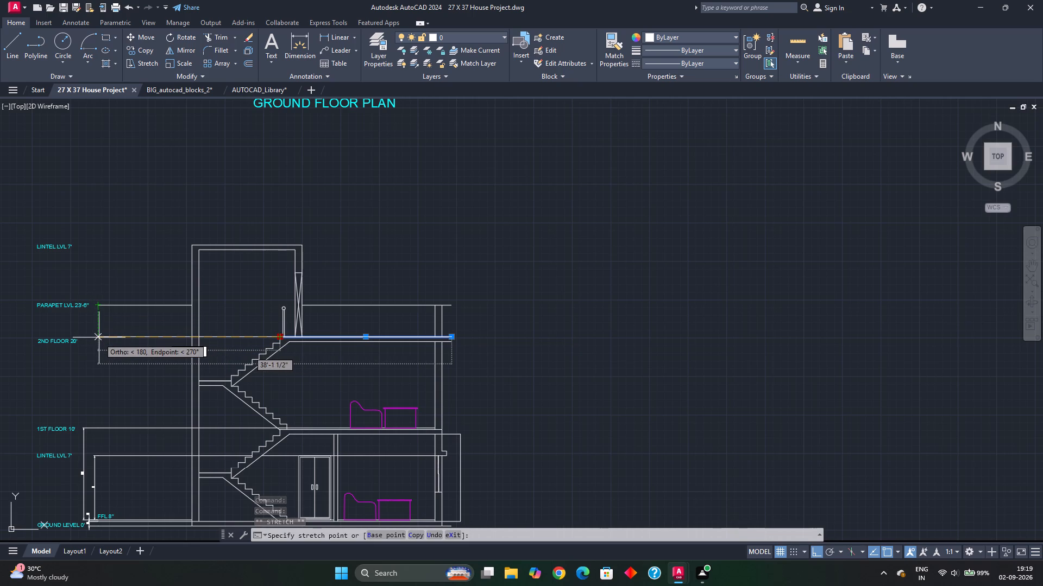
{"action": "left_click", "coordinate": [99, 339]}
{"action": "key", "text": "Escape"}
Move the 7' lintel height dimension inward between the level line ends and the building's outer wall.
{"action": "middle_click_drag", "start_coordinate": [95, 358], "coordinate": [198, 350]}
{"action": "scroll", "coordinate": [184, 353], "scroll_direction": "up", "scroll_amount": 2}
{"action": "middle_click_drag", "start_coordinate": [184, 353], "coordinate": [219, 370]}
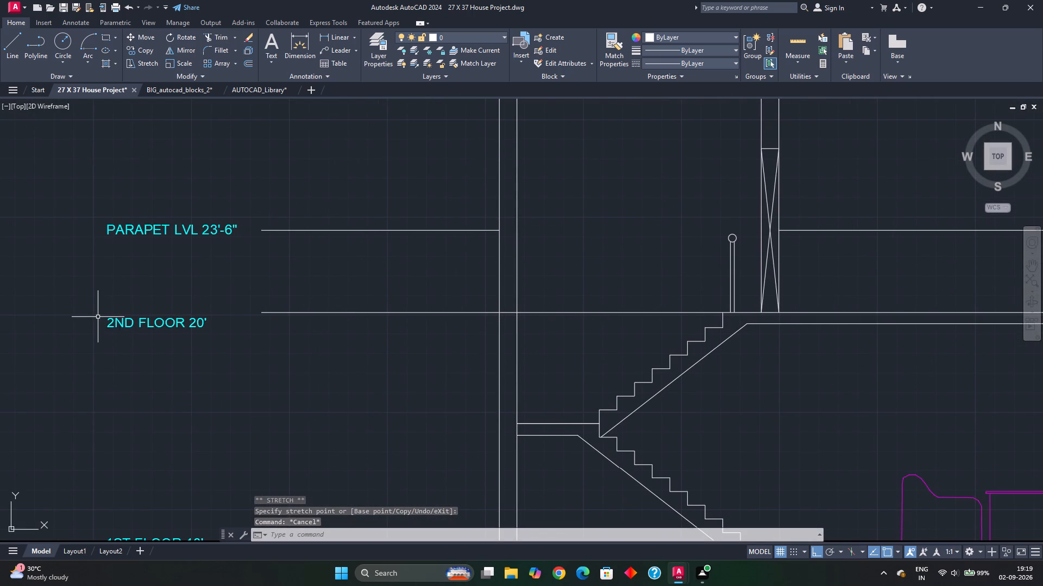
{"action": "scroll", "coordinate": [290, 353], "scroll_direction": "down", "scroll_amount": 1}
{"action": "middle_click_drag", "start_coordinate": [290, 380], "coordinate": [275, 343]}
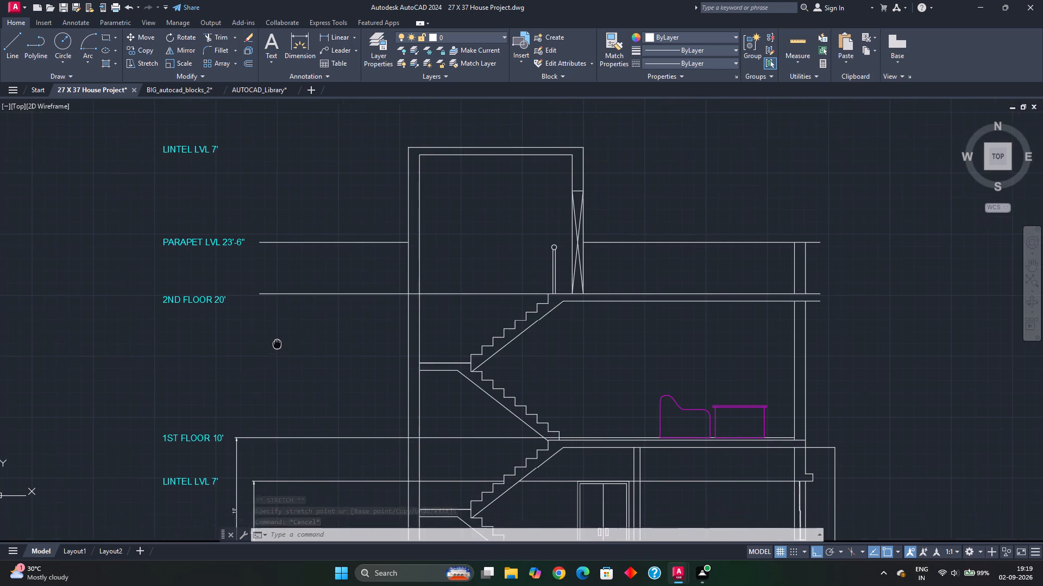
{"action": "middle_click_drag", "start_coordinate": [275, 343], "coordinate": [273, 339]}
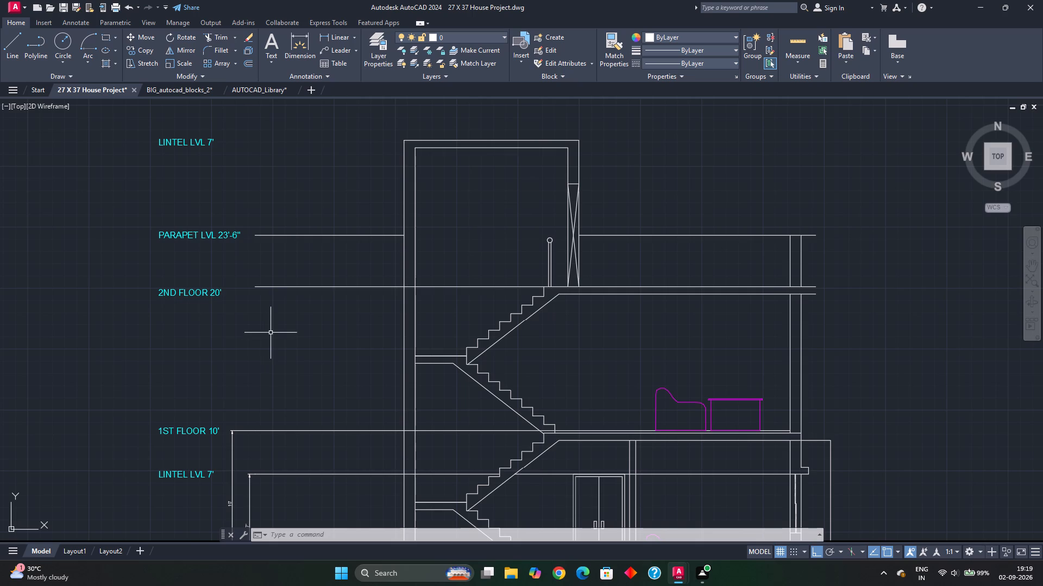
{"action": "middle_click_drag", "start_coordinate": [262, 384], "coordinate": [247, 325]}
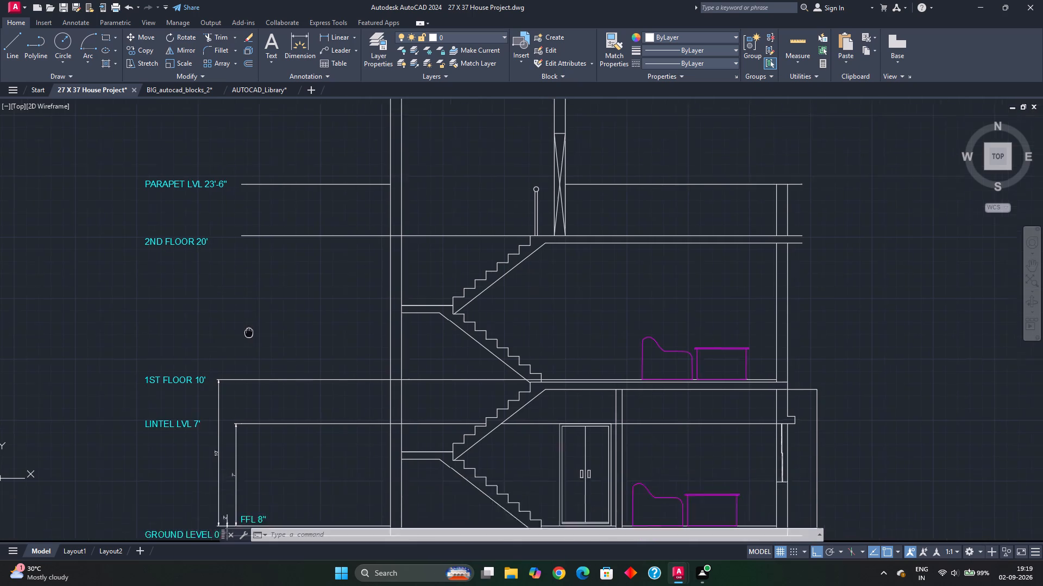
{"action": "middle_click_drag", "start_coordinate": [247, 325], "coordinate": [230, 235]}
{"action": "middle_click_drag", "start_coordinate": [244, 381], "coordinate": [253, 330]}
{"action": "scroll", "coordinate": [253, 330], "scroll_direction": "up", "scroll_amount": 1}
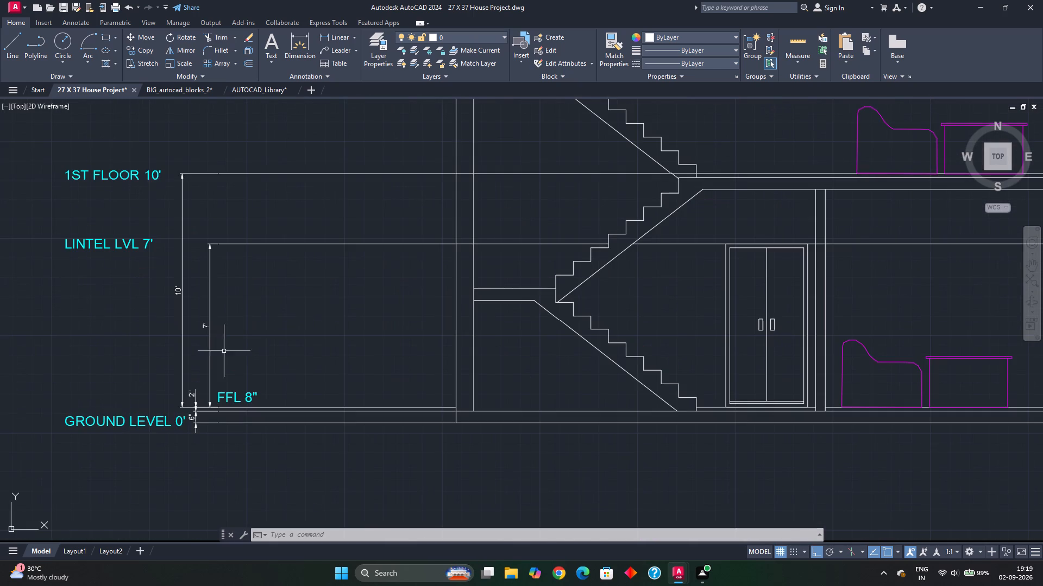
{"action": "left_click", "coordinate": [207, 326]}
{"action": "left_click", "coordinate": [208, 326]}
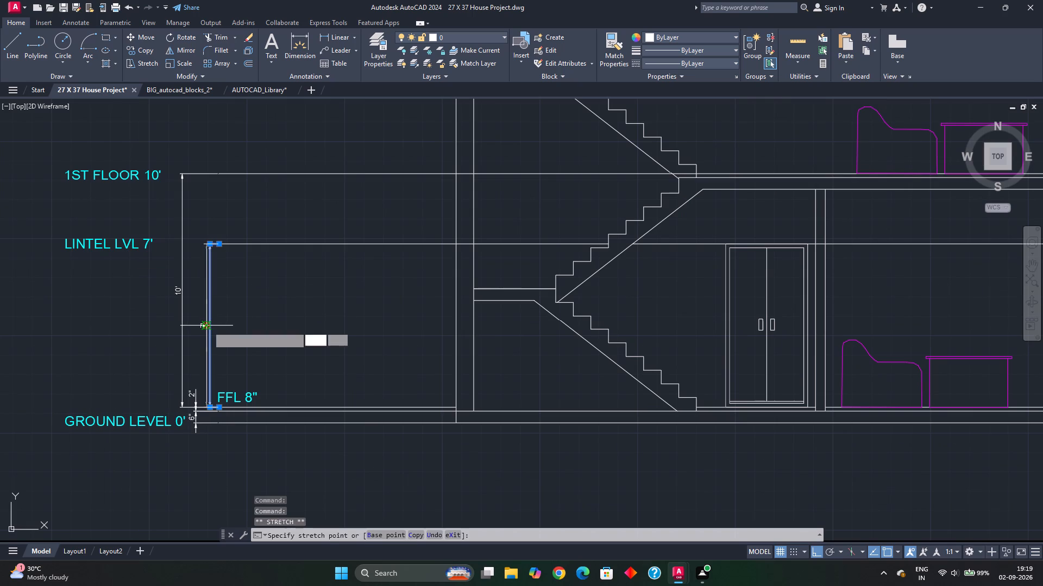
{"action": "left_click", "coordinate": [344, 341]}
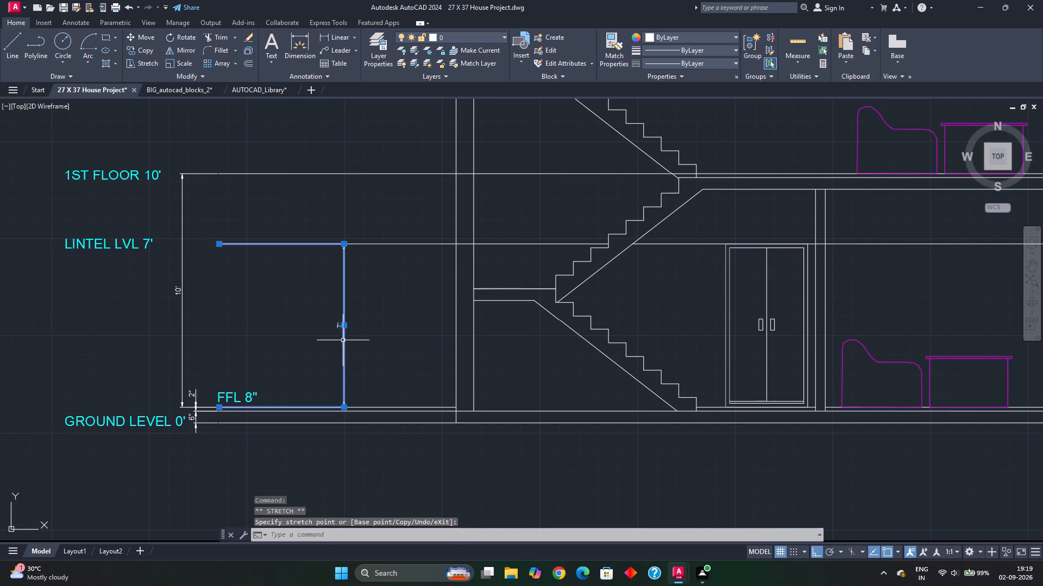
Move the 6" and 2" plinth dimensions inside the level line ends, with the 2" one closer to the building.
{"action": "scroll", "coordinate": [255, 399], "scroll_direction": "up", "scroll_amount": 1}
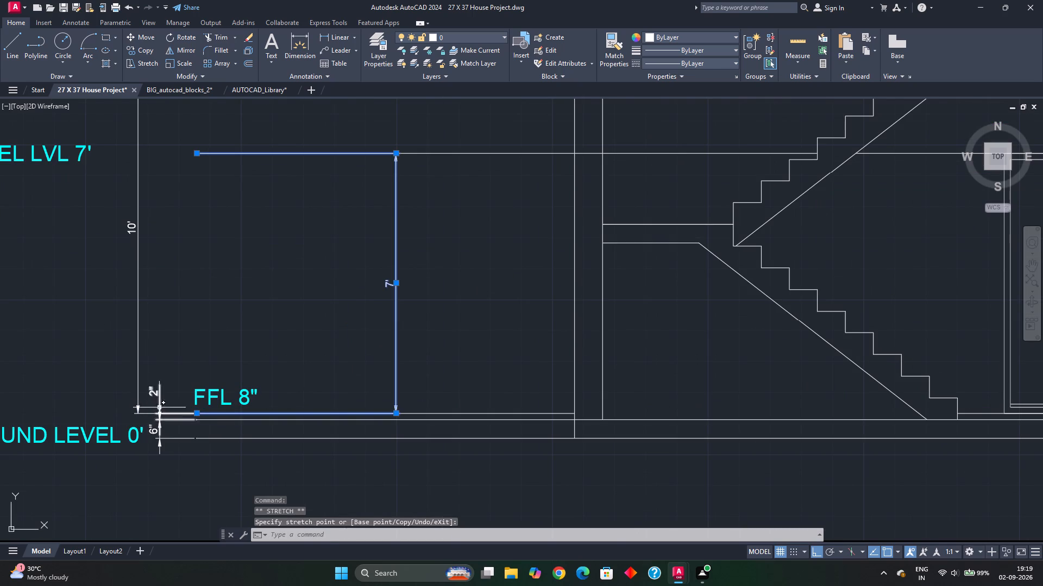
{"action": "left_click", "coordinate": [158, 431]}
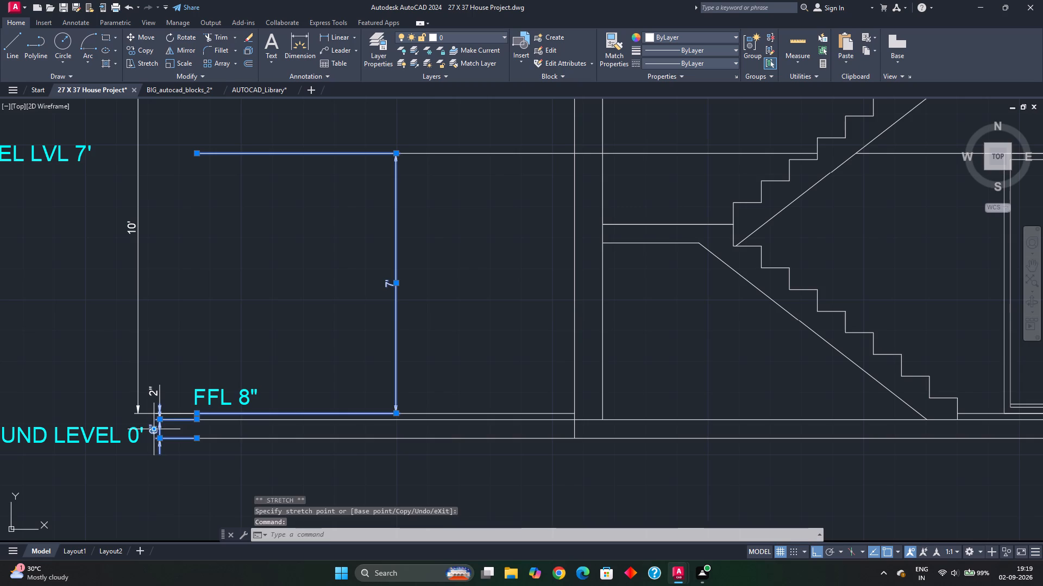
{"action": "left_click", "coordinate": [154, 431]}
{"action": "left_click", "coordinate": [215, 438]}
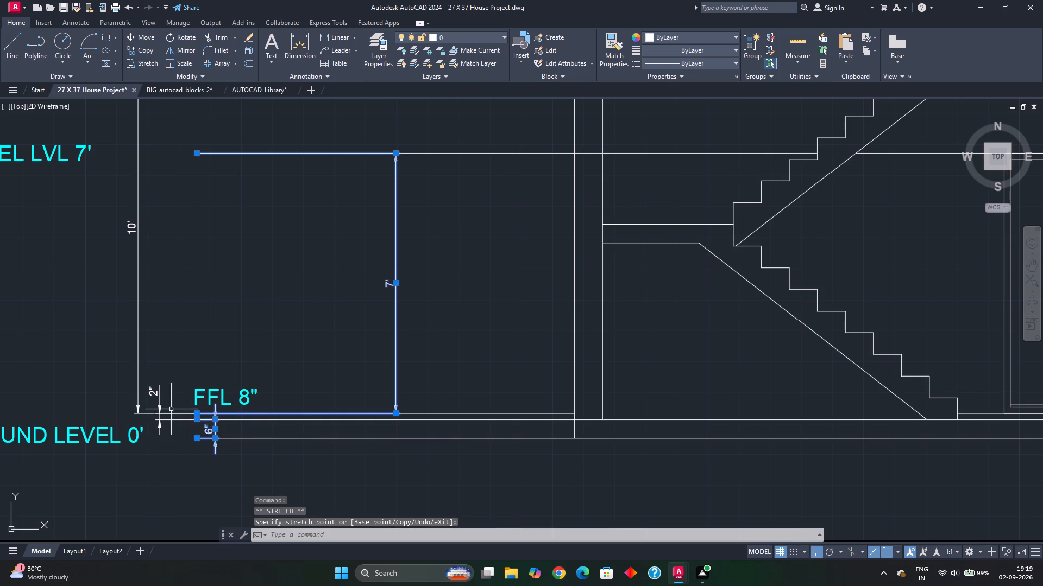
{"action": "left_click", "coordinate": [160, 412]}
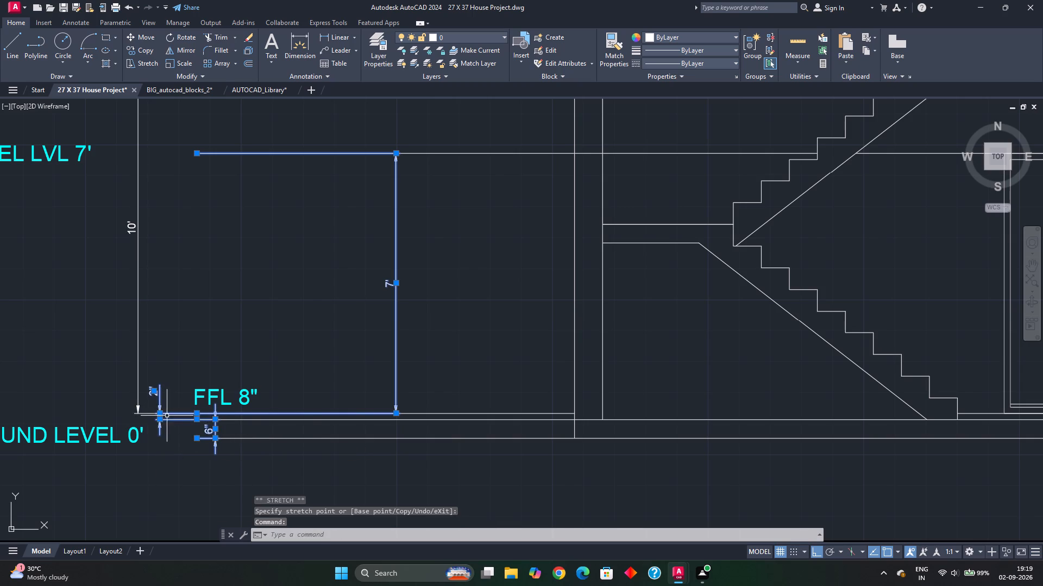
{"action": "left_click", "coordinate": [161, 416]}
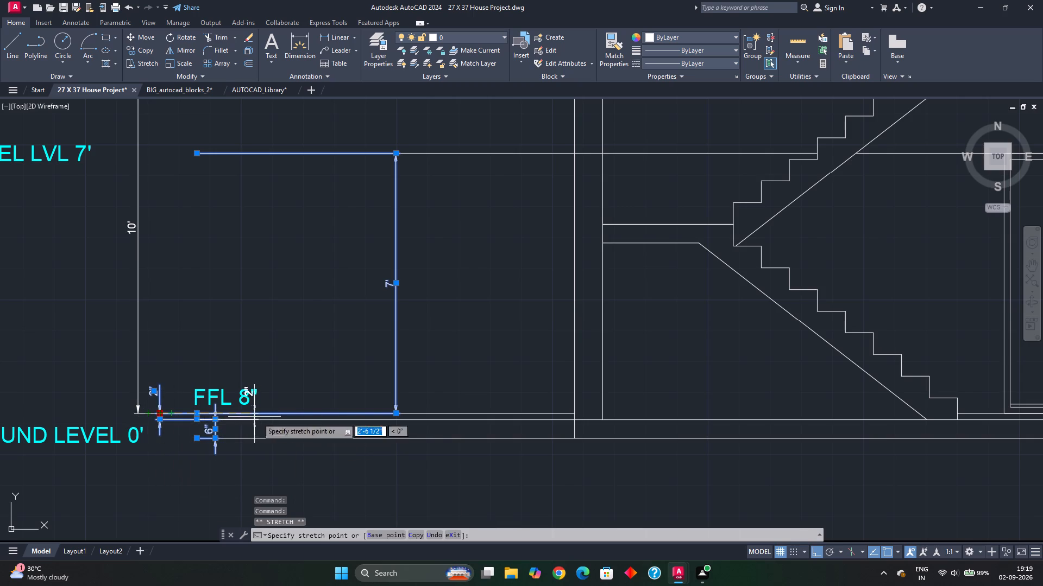
{"action": "left_click", "coordinate": [285, 417]}
Move the 10' first floor height dimension about 1'-5" toward the building, just outside the level line ends.
{"action": "scroll", "coordinate": [257, 358], "scroll_direction": "down", "scroll_amount": 1}
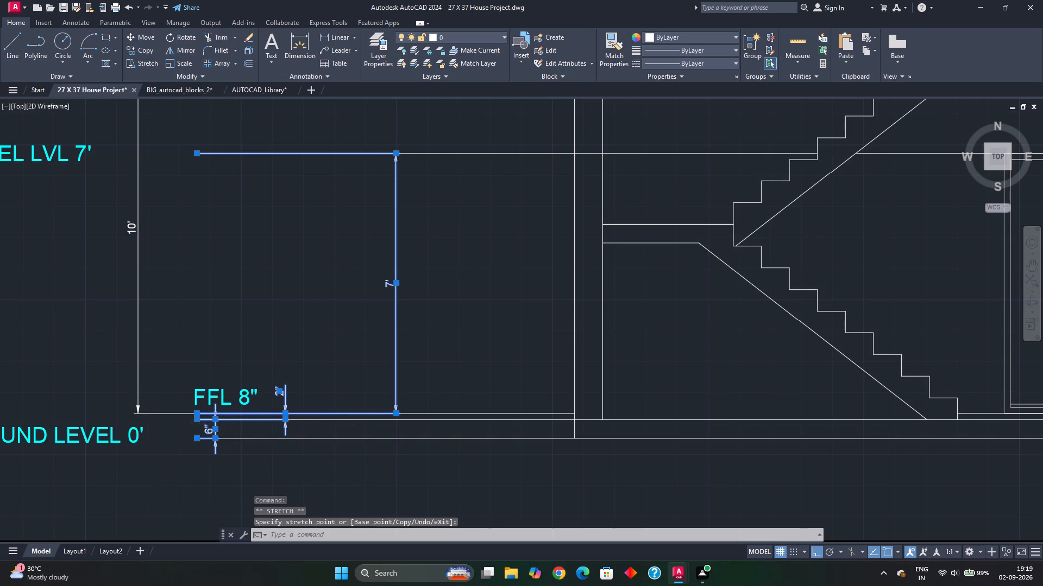
{"action": "left_click", "coordinate": [180, 278]}
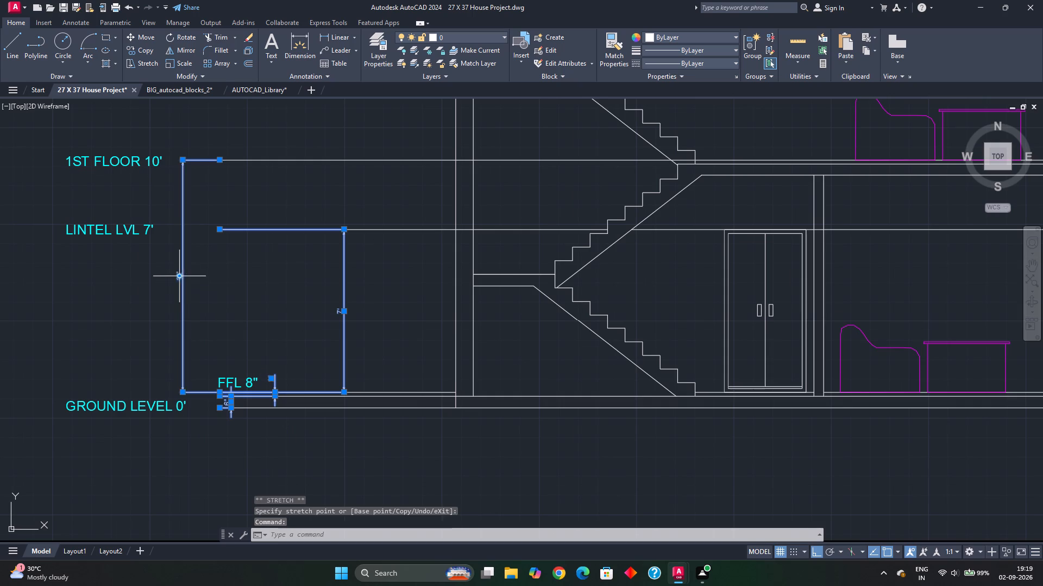
{"action": "left_click_drag", "start_coordinate": [181, 277], "coordinate": [252, 288]}
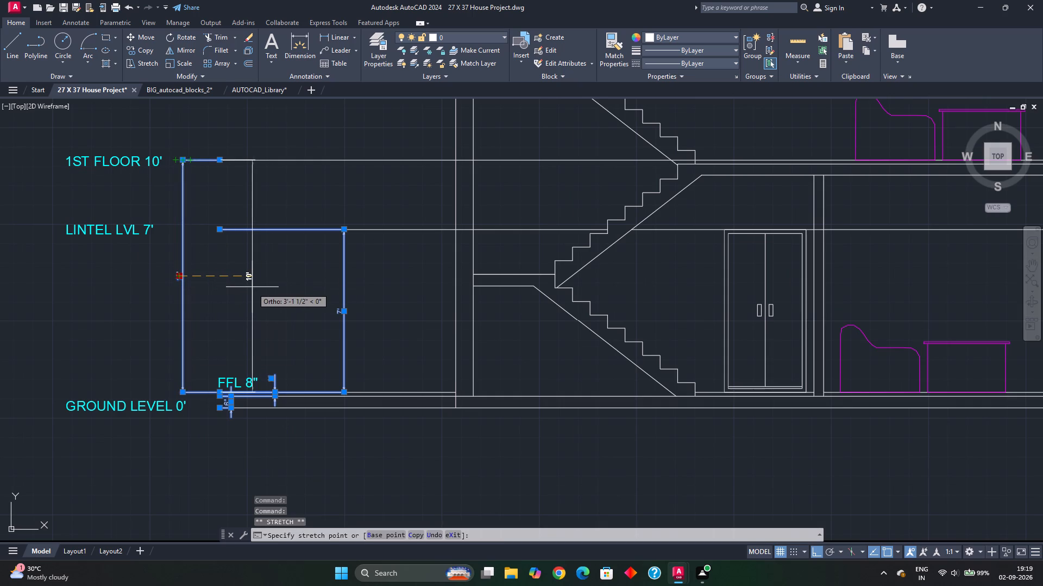
{"action": "left_click_drag", "start_coordinate": [252, 288], "coordinate": [256, 292]}
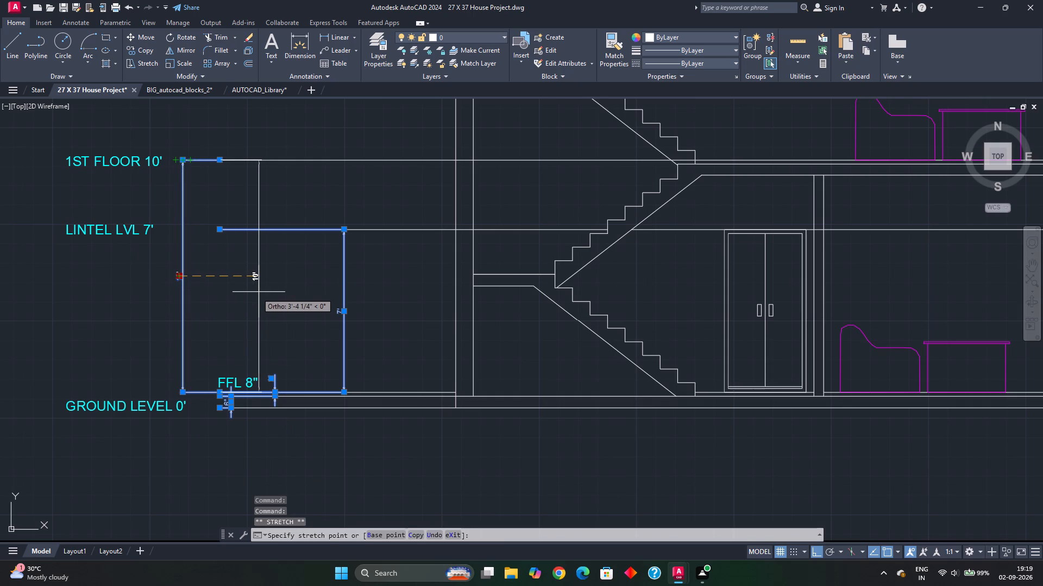
{"action": "left_click_drag", "start_coordinate": [256, 292], "coordinate": [212, 292]}
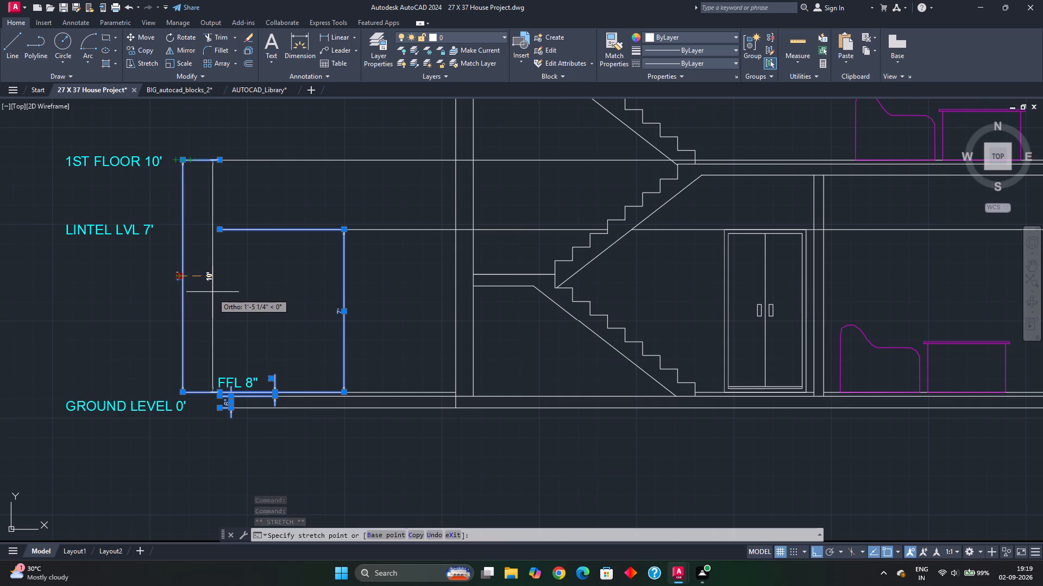
{"action": "left_click", "coordinate": [212, 292]}
{"action": "scroll", "coordinate": [250, 283], "scroll_direction": "down", "scroll_amount": 1}
{"action": "middle_click_drag", "start_coordinate": [250, 283], "coordinate": [249, 319]}
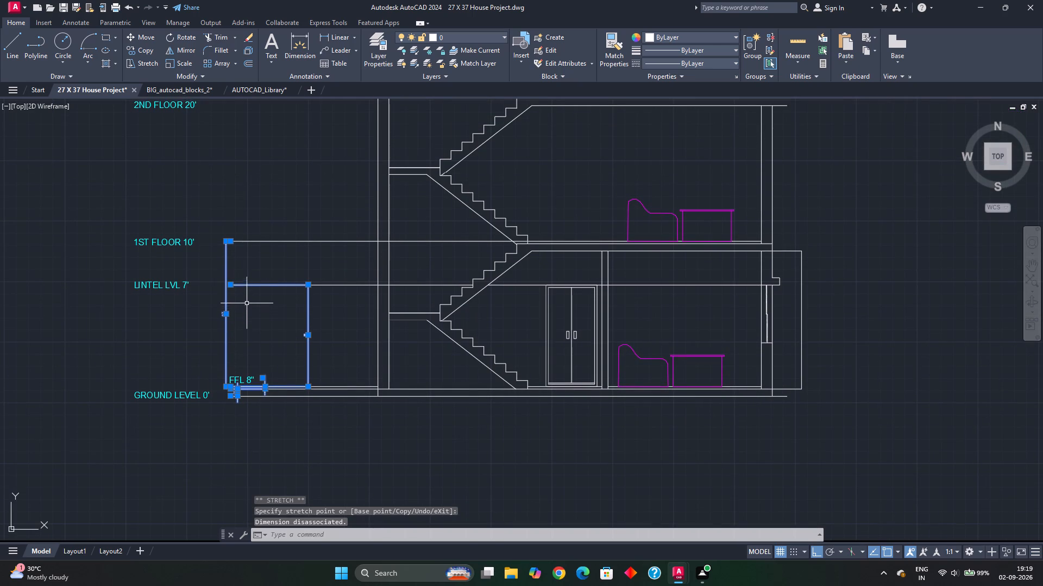
{"action": "scroll", "coordinate": [229, 401], "scroll_direction": "up", "scroll_amount": 1}
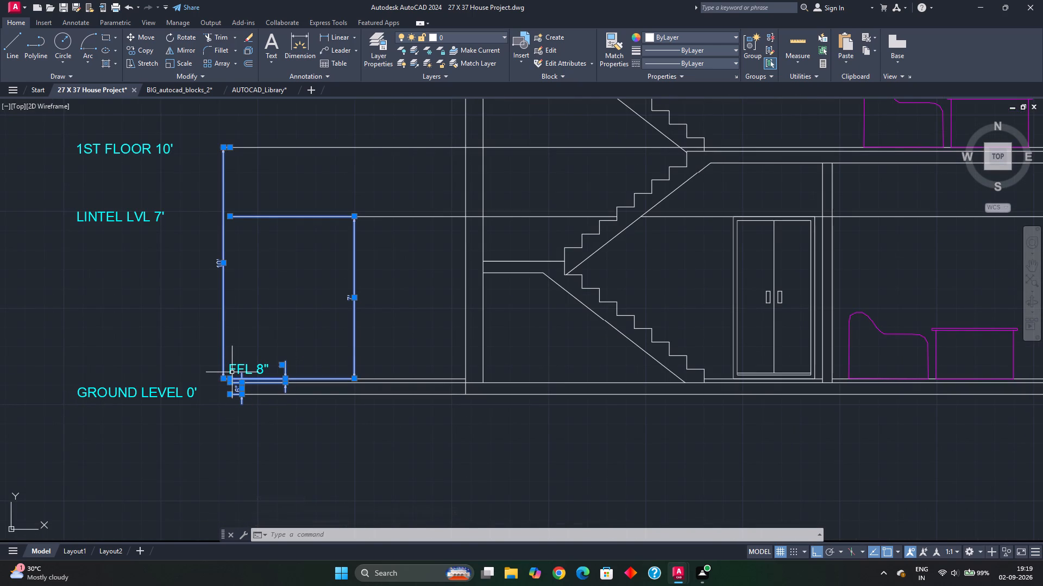
{"action": "key", "text": "Escape"}
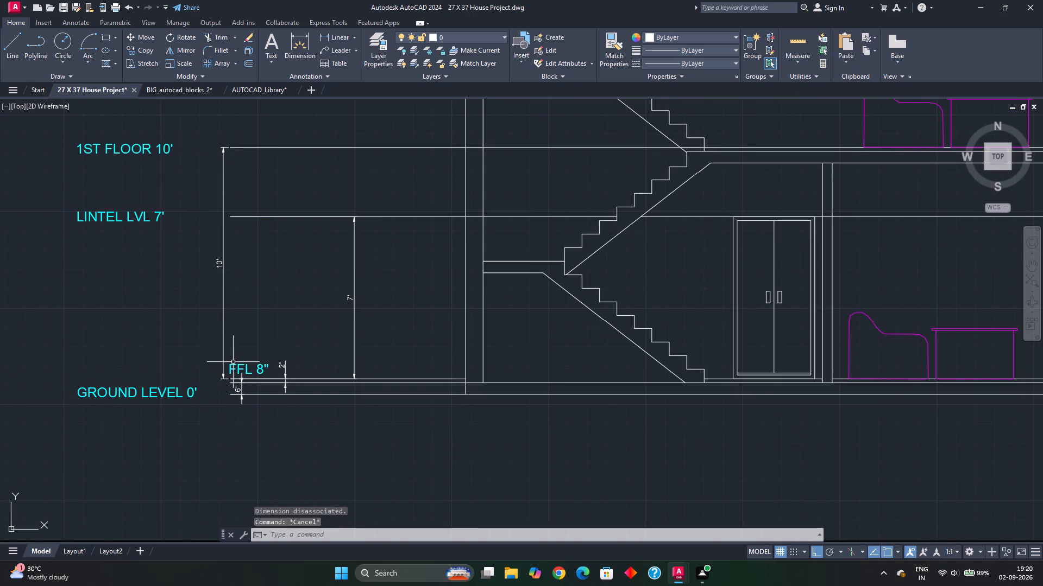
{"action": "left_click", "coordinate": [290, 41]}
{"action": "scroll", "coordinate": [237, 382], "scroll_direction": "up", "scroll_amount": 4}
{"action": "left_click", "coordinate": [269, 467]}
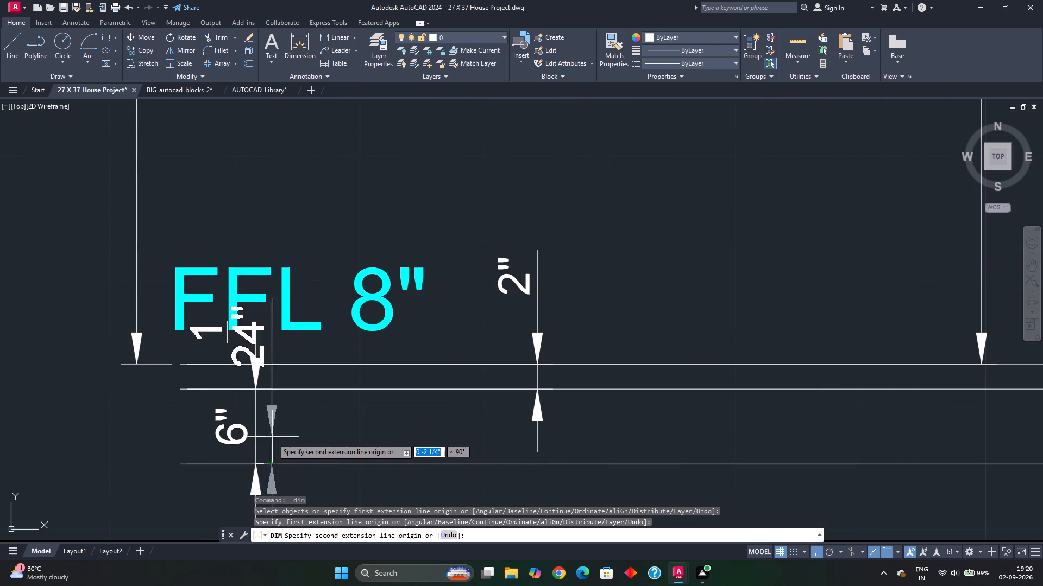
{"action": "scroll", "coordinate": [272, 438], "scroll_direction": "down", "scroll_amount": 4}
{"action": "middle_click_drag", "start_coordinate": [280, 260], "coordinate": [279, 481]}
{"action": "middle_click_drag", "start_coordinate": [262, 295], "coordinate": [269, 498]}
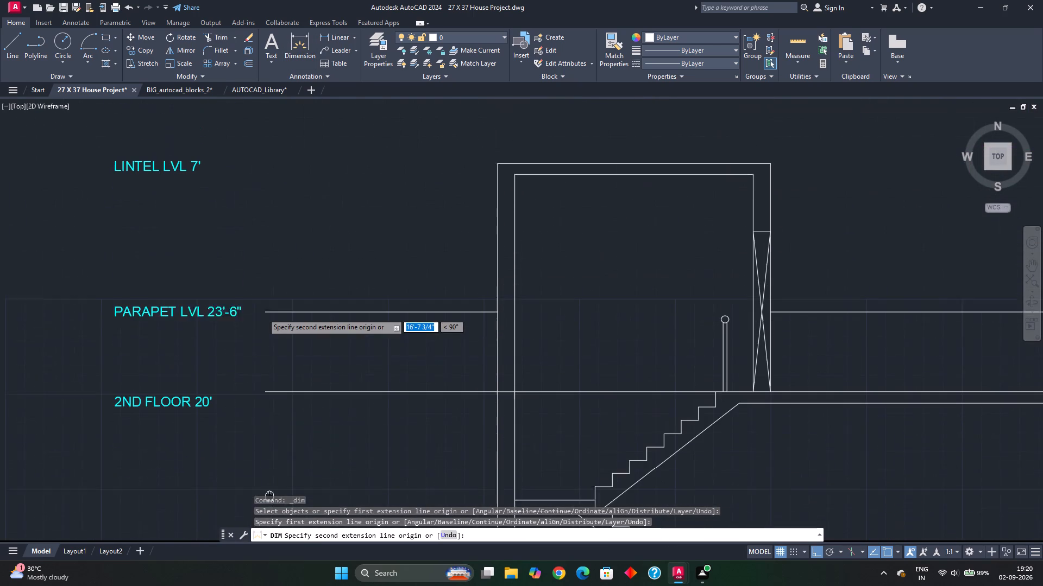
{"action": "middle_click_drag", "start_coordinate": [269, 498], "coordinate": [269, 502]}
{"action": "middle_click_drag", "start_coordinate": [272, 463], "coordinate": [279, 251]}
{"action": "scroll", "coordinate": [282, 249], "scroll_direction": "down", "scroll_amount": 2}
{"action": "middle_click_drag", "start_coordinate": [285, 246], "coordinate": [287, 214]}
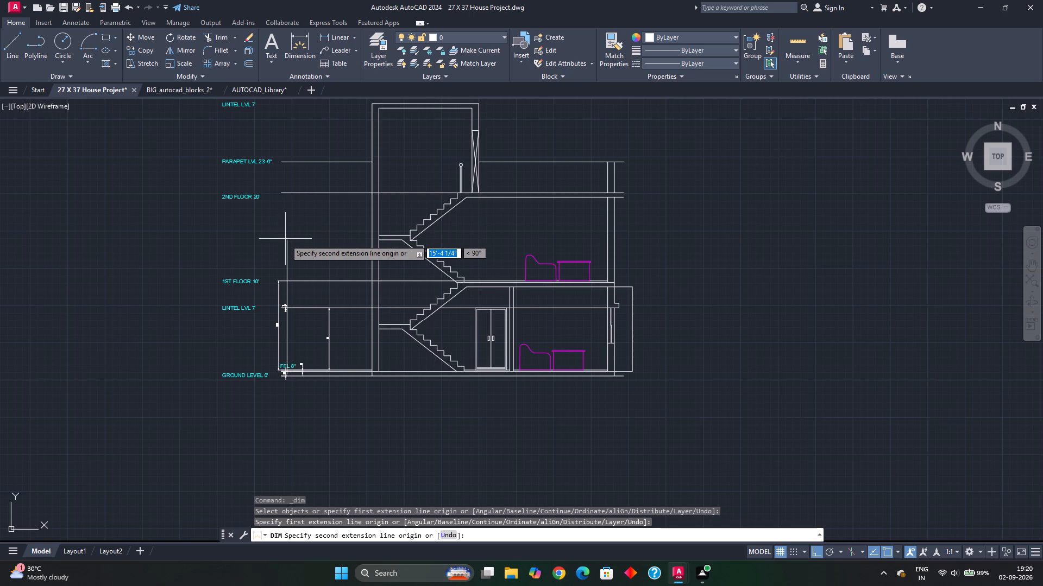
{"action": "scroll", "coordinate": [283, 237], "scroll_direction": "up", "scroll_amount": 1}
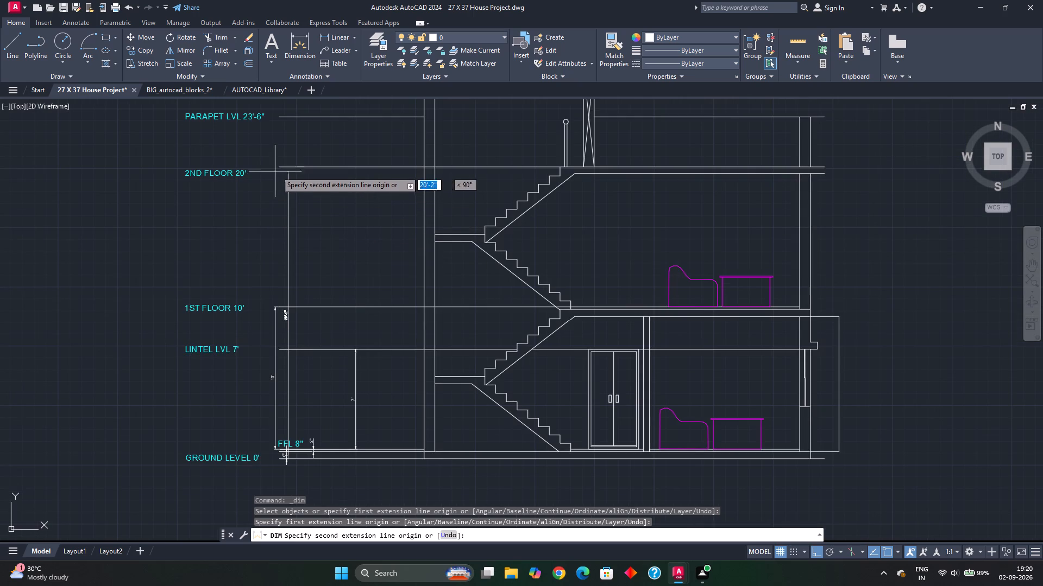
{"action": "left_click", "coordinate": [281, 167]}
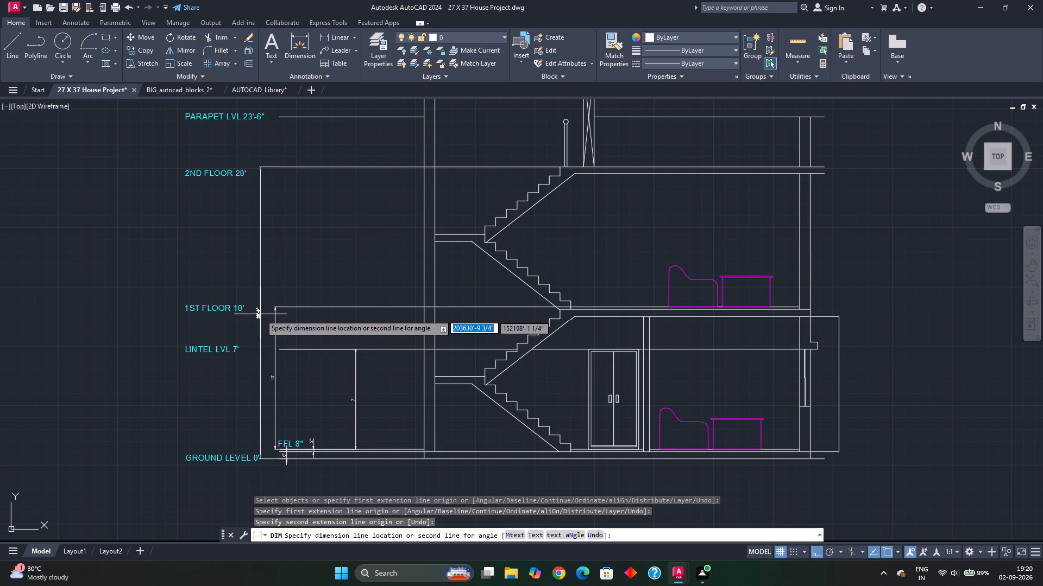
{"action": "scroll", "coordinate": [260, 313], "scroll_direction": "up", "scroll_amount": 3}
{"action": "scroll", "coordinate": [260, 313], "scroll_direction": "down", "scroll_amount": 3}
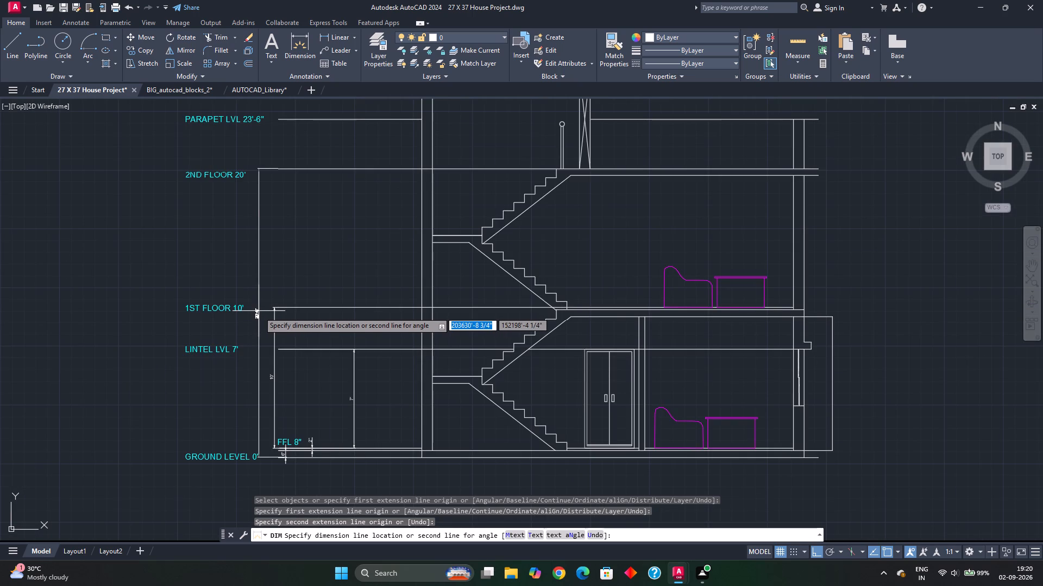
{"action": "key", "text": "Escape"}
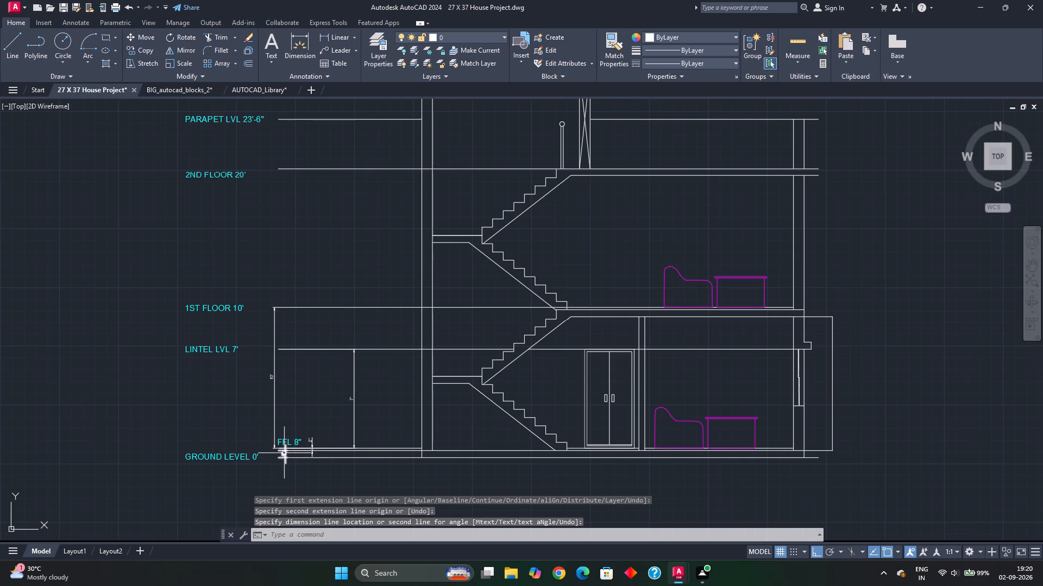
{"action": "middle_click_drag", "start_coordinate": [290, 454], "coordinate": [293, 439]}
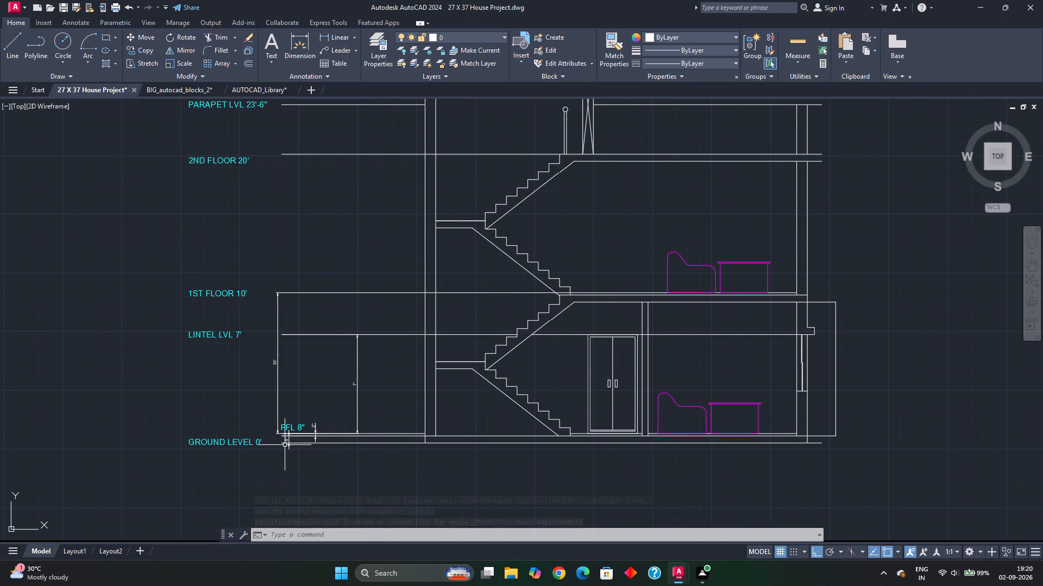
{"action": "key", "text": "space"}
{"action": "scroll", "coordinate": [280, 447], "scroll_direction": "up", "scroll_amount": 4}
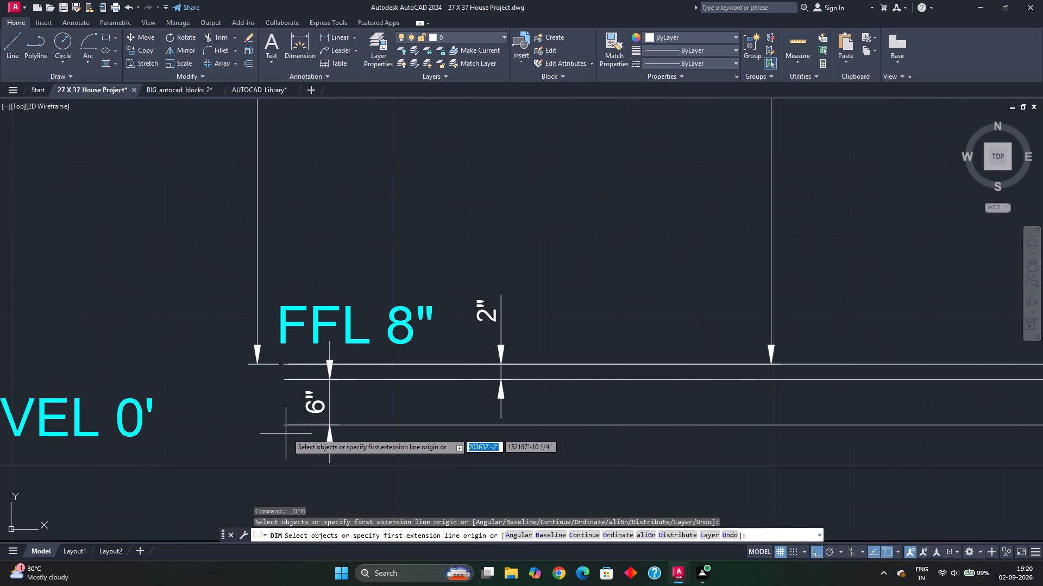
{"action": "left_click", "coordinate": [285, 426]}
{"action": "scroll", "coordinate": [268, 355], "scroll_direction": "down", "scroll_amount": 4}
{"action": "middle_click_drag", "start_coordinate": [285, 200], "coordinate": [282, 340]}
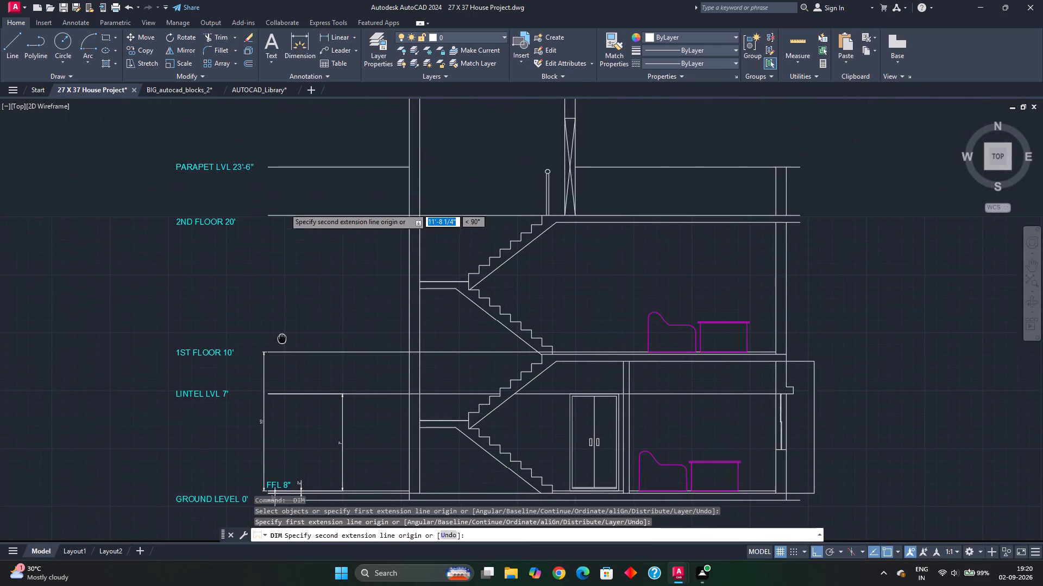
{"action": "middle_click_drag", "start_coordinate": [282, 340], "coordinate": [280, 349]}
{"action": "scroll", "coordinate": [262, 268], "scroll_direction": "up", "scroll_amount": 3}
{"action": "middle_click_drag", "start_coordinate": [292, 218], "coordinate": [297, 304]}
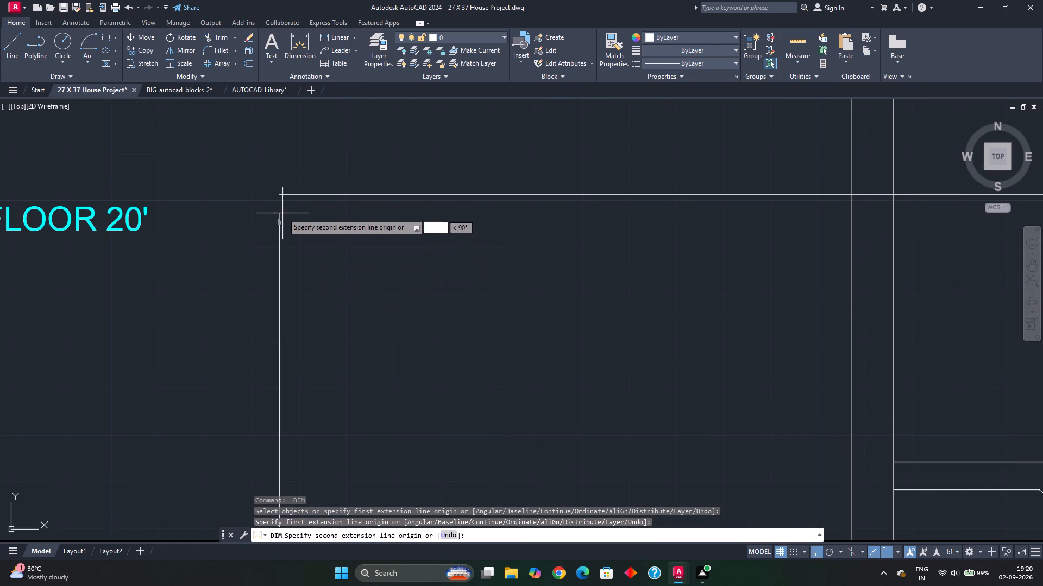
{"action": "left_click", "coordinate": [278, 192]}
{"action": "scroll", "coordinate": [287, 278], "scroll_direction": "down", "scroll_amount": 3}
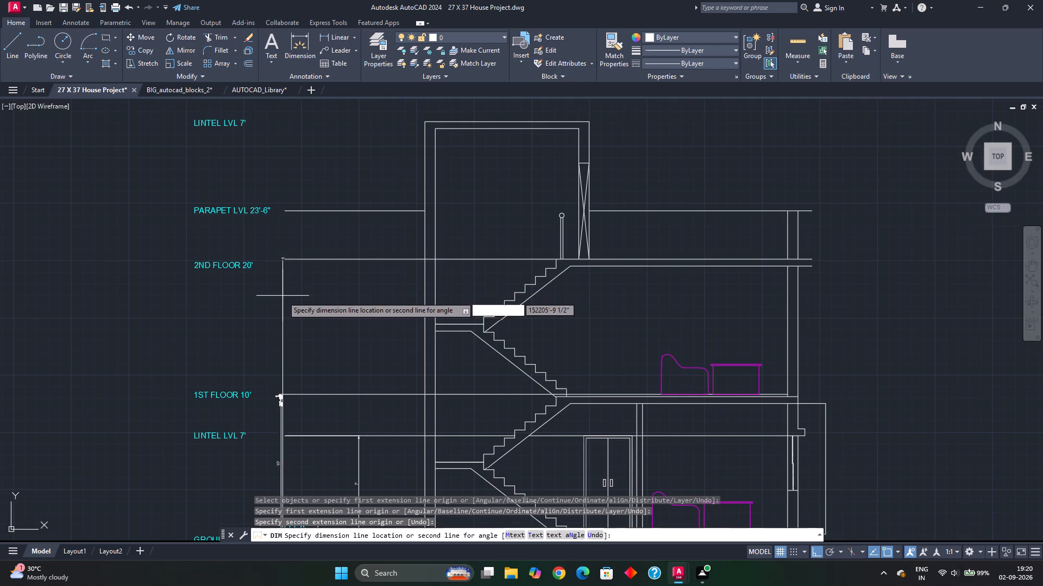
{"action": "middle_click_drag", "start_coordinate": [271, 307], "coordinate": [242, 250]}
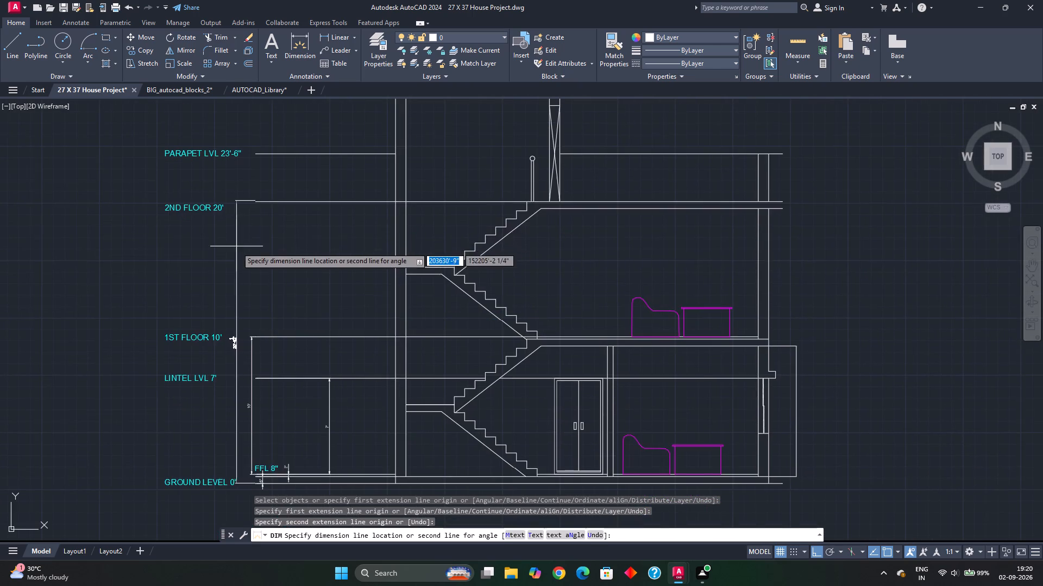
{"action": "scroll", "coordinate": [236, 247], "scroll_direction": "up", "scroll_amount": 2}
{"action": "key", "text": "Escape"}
Dimension the height from the 2nd floor level line down to the ground level line, placed just outside the 10' dimension.
{"action": "middle_click_drag", "start_coordinate": [287, 343], "coordinate": [248, 196]}
{"action": "scroll", "coordinate": [254, 209], "scroll_direction": "down", "scroll_amount": 3}
{"action": "middle_click_drag", "start_coordinate": [263, 327], "coordinate": [253, 288]}
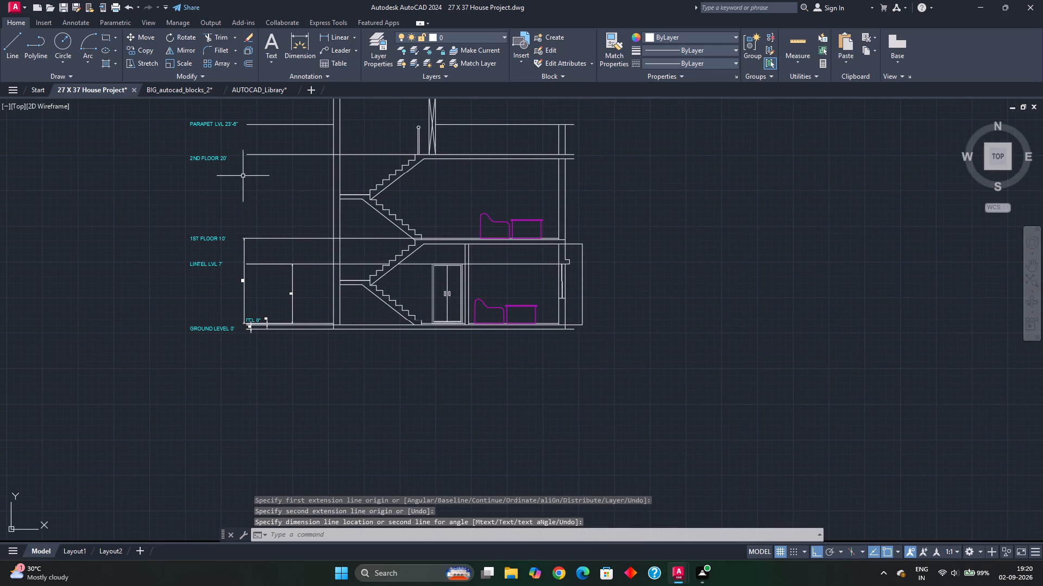
{"action": "key", "text": "space"}
{"action": "left_click", "coordinate": [248, 153]}
{"action": "scroll", "coordinate": [257, 334], "scroll_direction": "down", "scroll_amount": 2}
{"action": "scroll", "coordinate": [257, 337], "scroll_direction": "up", "scroll_amount": 2}
{"action": "middle_click_drag", "start_coordinate": [257, 337], "coordinate": [245, 290]}
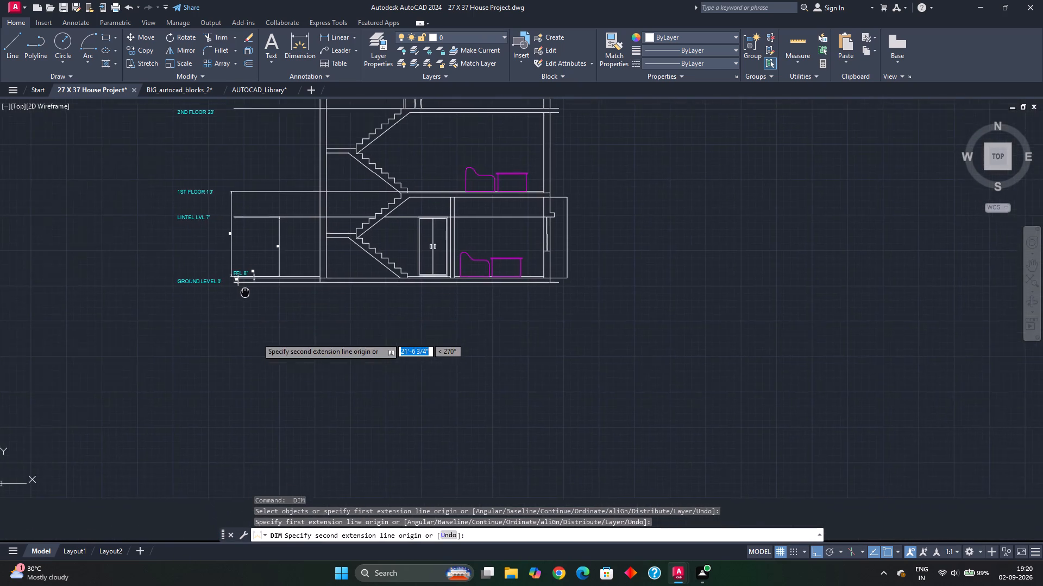
{"action": "middle_click_drag", "start_coordinate": [245, 290], "coordinate": [244, 282]}
{"action": "scroll", "coordinate": [243, 276], "scroll_direction": "up", "scroll_amount": 4}
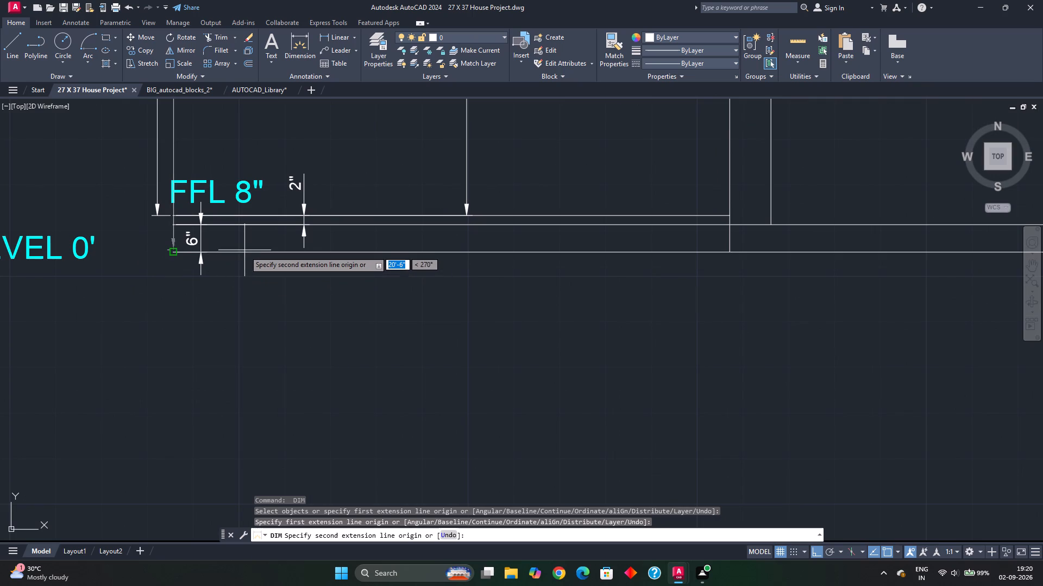
{"action": "left_click", "coordinate": [174, 251]}
{"action": "scroll", "coordinate": [152, 253], "scroll_direction": "down", "scroll_amount": 3}
{"action": "middle_click_drag", "start_coordinate": [140, 204], "coordinate": [151, 295]}
{"action": "scroll", "coordinate": [153, 221], "scroll_direction": "up", "scroll_amount": 3}
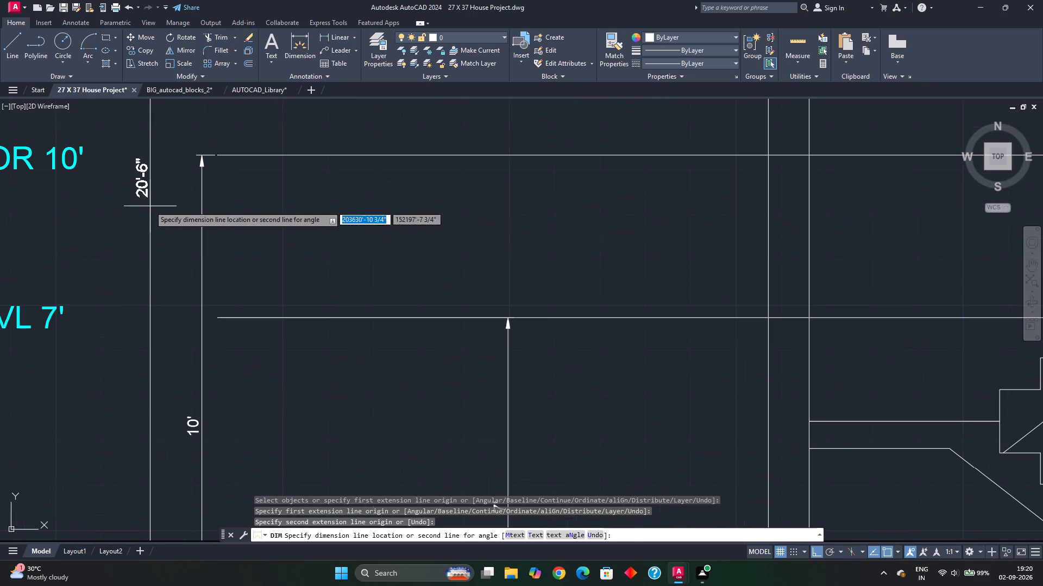
{"action": "scroll", "coordinate": [141, 252], "scroll_direction": "down", "scroll_amount": 2}
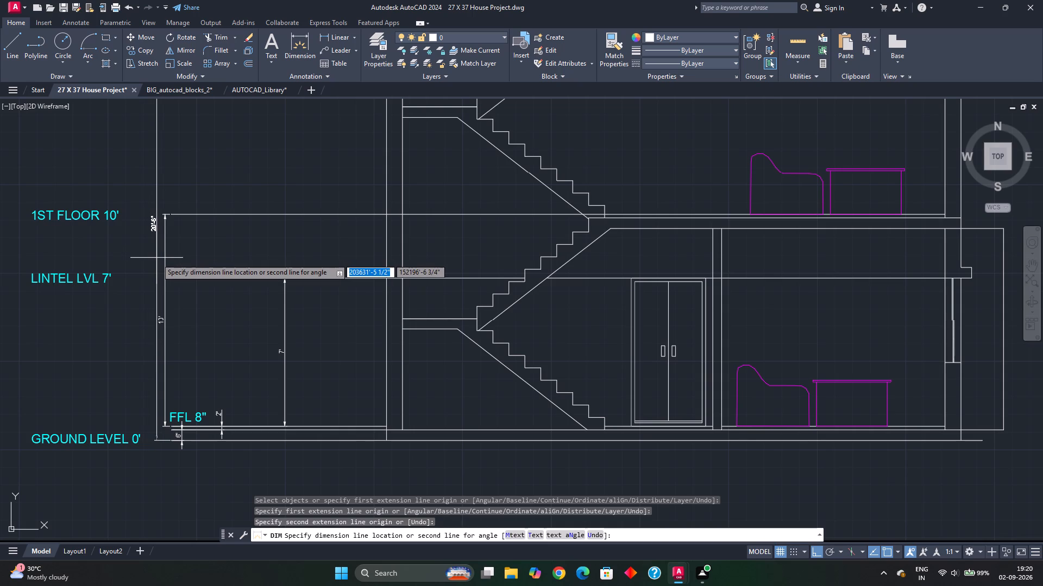
{"action": "left_click", "coordinate": [154, 257]}
Edit the 2nd floor level label to read 2ND FLOOR 20'-6".
{"action": "middle_click_drag", "start_coordinate": [140, 245], "coordinate": [225, 292]}
{"action": "scroll", "coordinate": [213, 271], "scroll_direction": "up", "scroll_amount": 3}
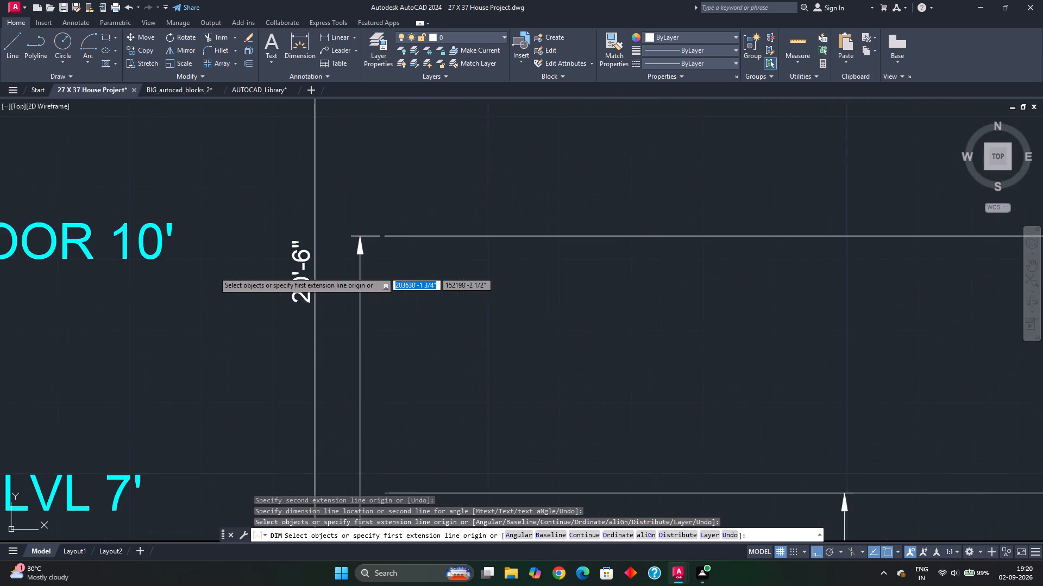
{"action": "scroll", "coordinate": [208, 274], "scroll_direction": "down", "scroll_amount": 3}
{"action": "middle_click_drag", "start_coordinate": [215, 224], "coordinate": [249, 400]}
{"action": "middle_click_drag", "start_coordinate": [241, 297], "coordinate": [250, 344]}
{"action": "scroll", "coordinate": [241, 294], "scroll_direction": "up", "scroll_amount": 1}
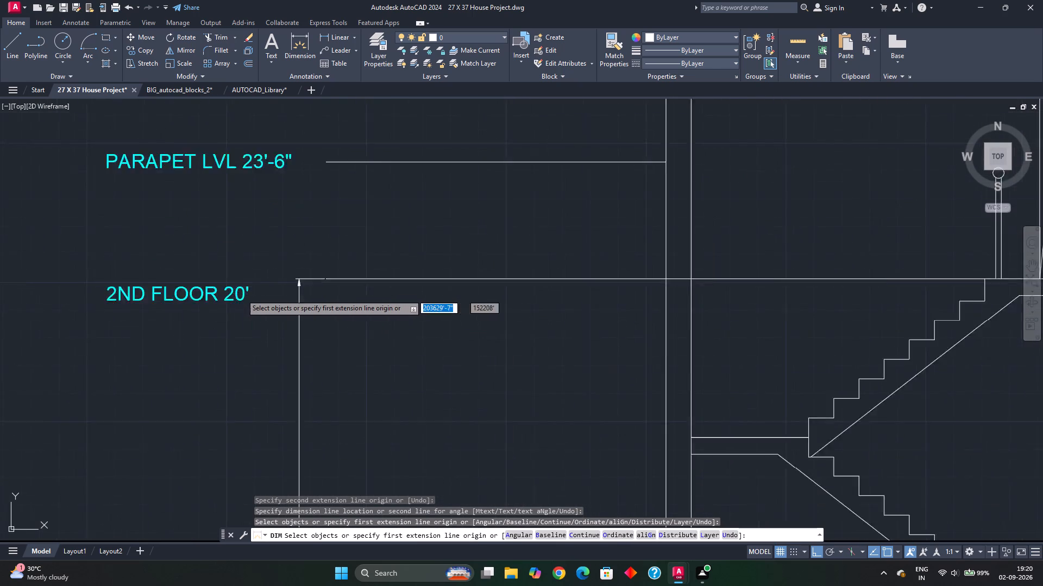
{"action": "scroll", "coordinate": [241, 294], "scroll_direction": "up", "scroll_amount": 1}
{"action": "double_click", "coordinate": [244, 292]}
{"action": "key", "text": "Escape"}
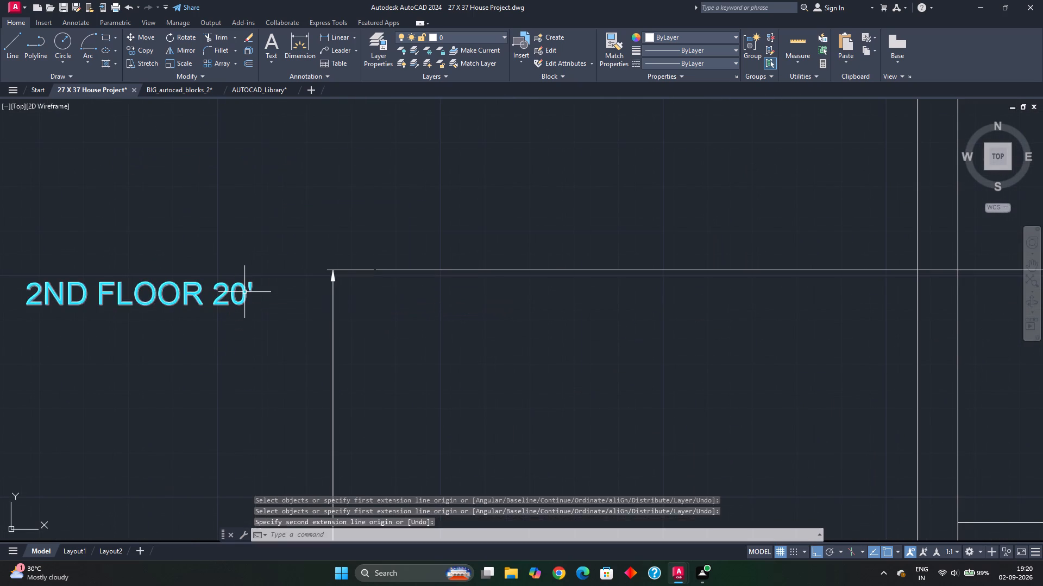
{"action": "key", "text": "Escape"}
{"action": "double_click", "coordinate": [244, 291]}
{"action": "left_click", "coordinate": [256, 303]}
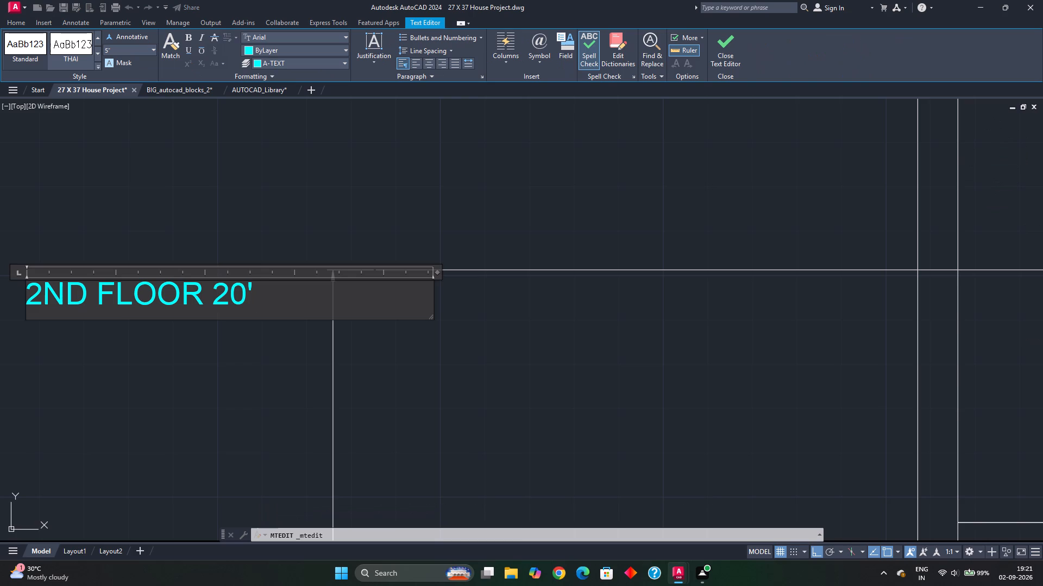
{"action": "key", "text": "minus"}
{"action": "key", "text": "6"}
{"action": "key", "text": "shift+Return"}
{"action": "key", "text": "shift+quotedbl"}
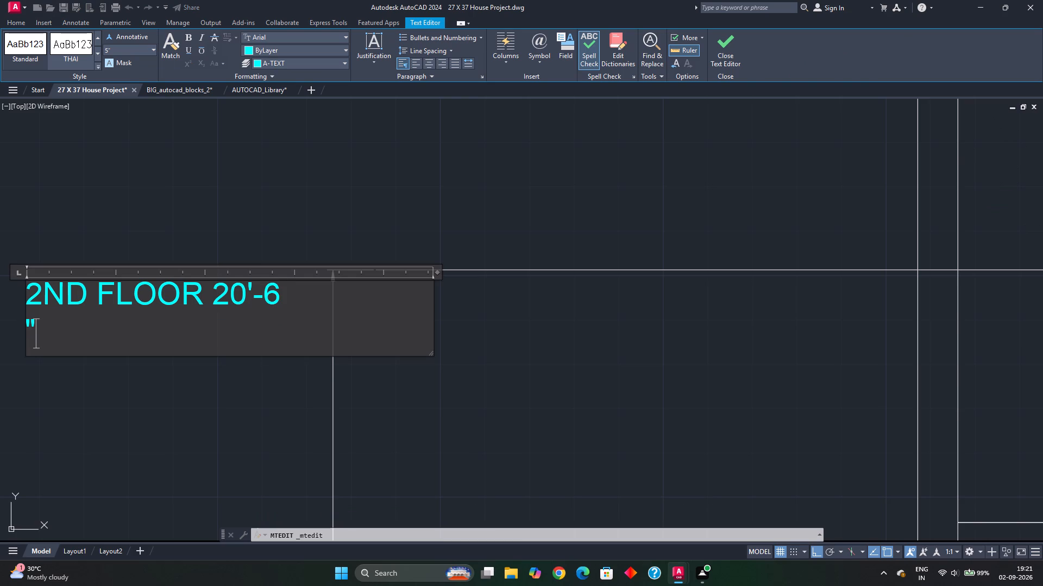
{"action": "key", "text": "BackSpace"}
{"action": "key", "text": "BackSpace"}
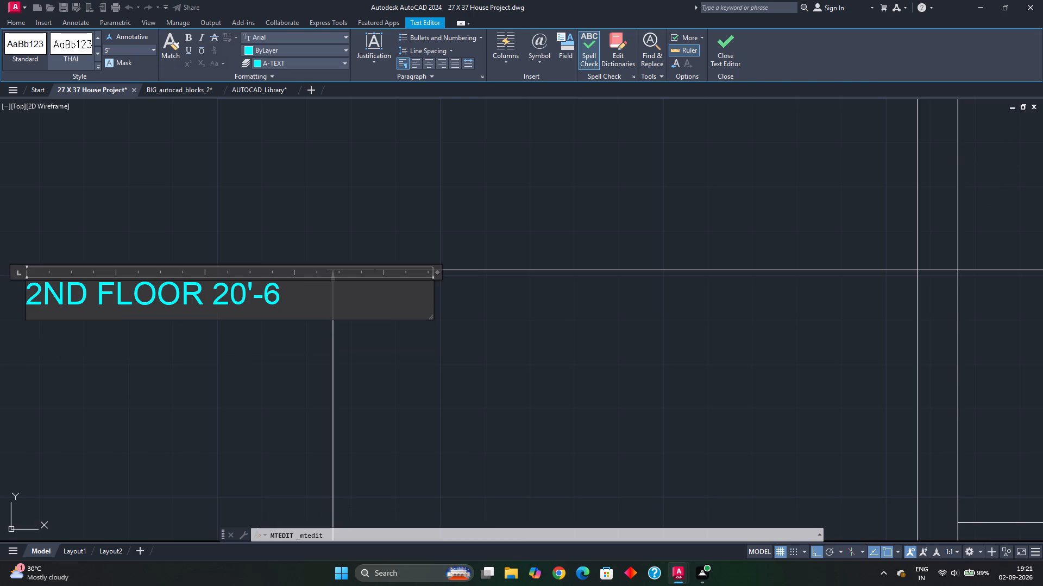
{"action": "key", "text": "shift+quotedbl"}
{"action": "key", "text": "Return"}
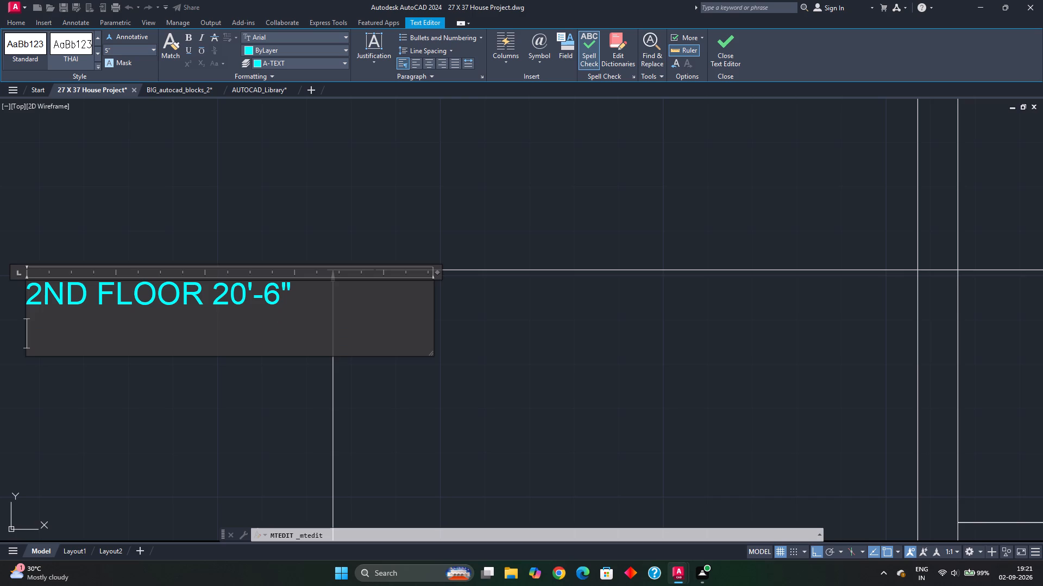
{"action": "key", "text": "BackSpace"}
{"action": "left_click", "coordinate": [248, 352]}
Delete the extra LINTEL LVL 7' label above the PARAPET LVL label, beside the stair headroom's roof.
{"action": "scroll", "coordinate": [249, 353], "scroll_direction": "down", "scroll_amount": 5}
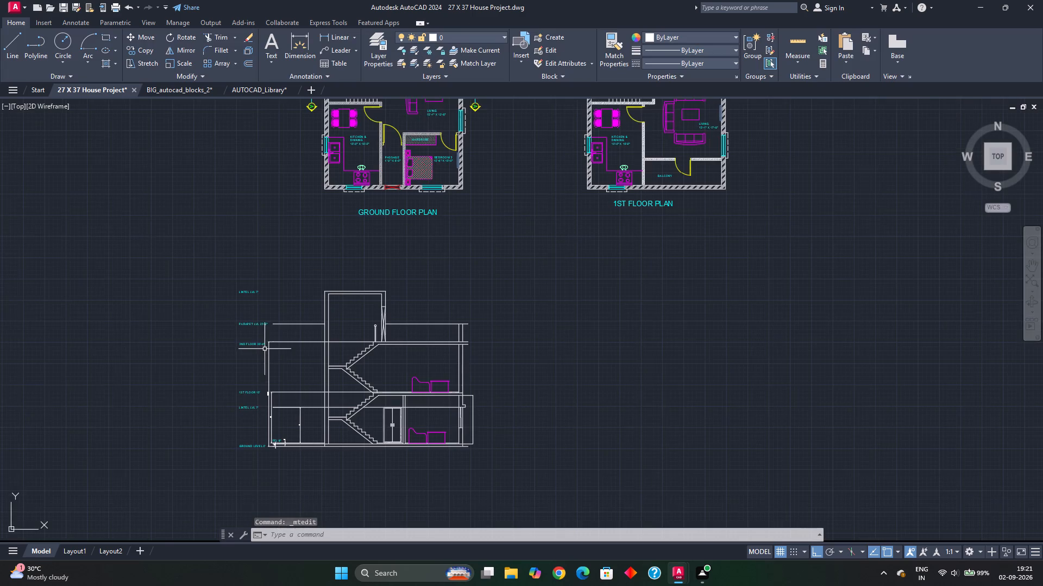
{"action": "middle_click_drag", "start_coordinate": [276, 358], "coordinate": [267, 325]}
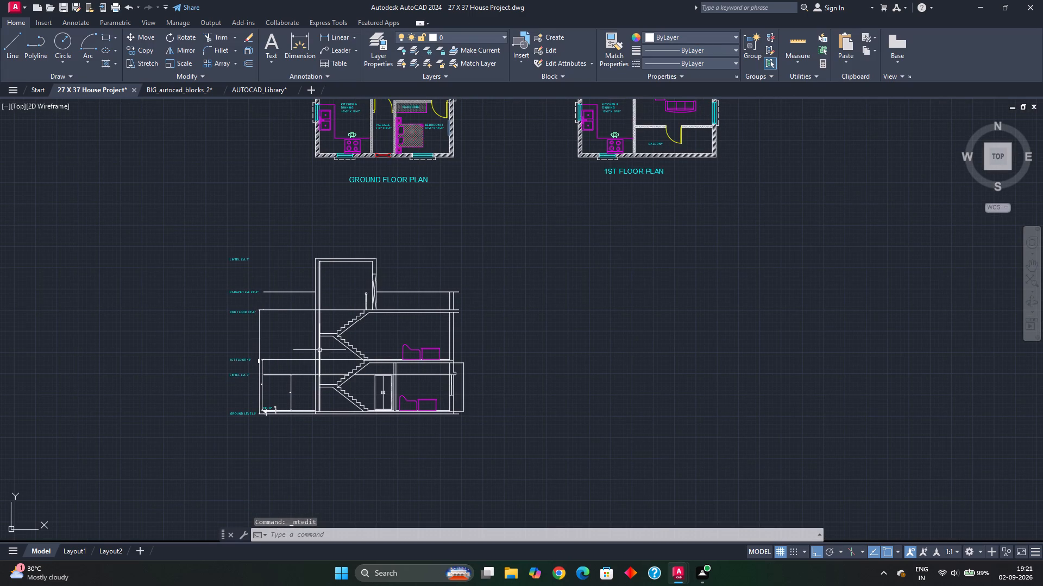
{"action": "middle_click_drag", "start_coordinate": [310, 353], "coordinate": [260, 361]}
{"action": "middle_click_drag", "start_coordinate": [366, 370], "coordinate": [317, 380]}
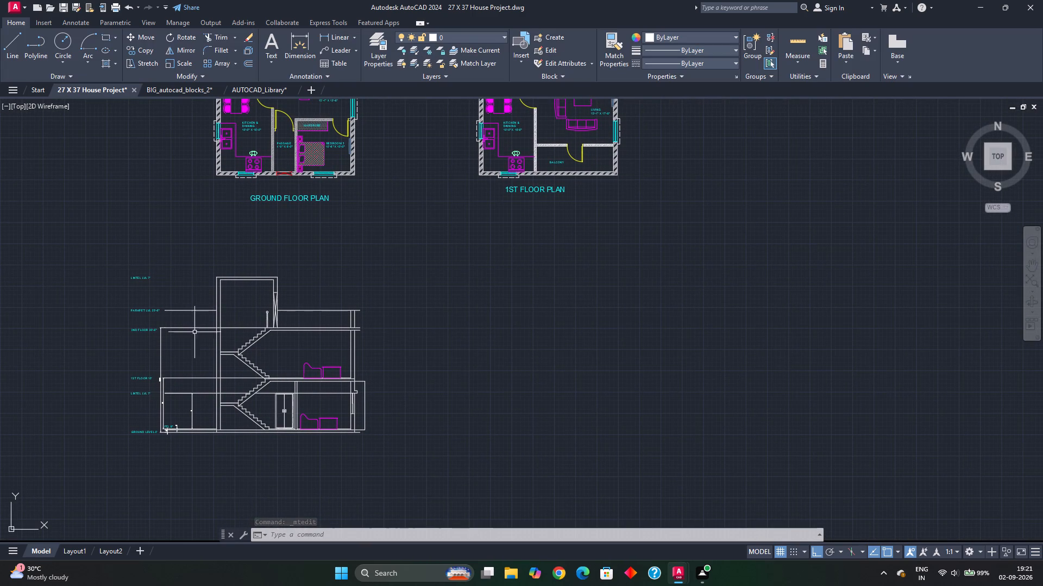
{"action": "scroll", "coordinate": [228, 288], "scroll_direction": "up", "scroll_amount": 2}
{"action": "middle_click_drag", "start_coordinate": [182, 282], "coordinate": [233, 294]}
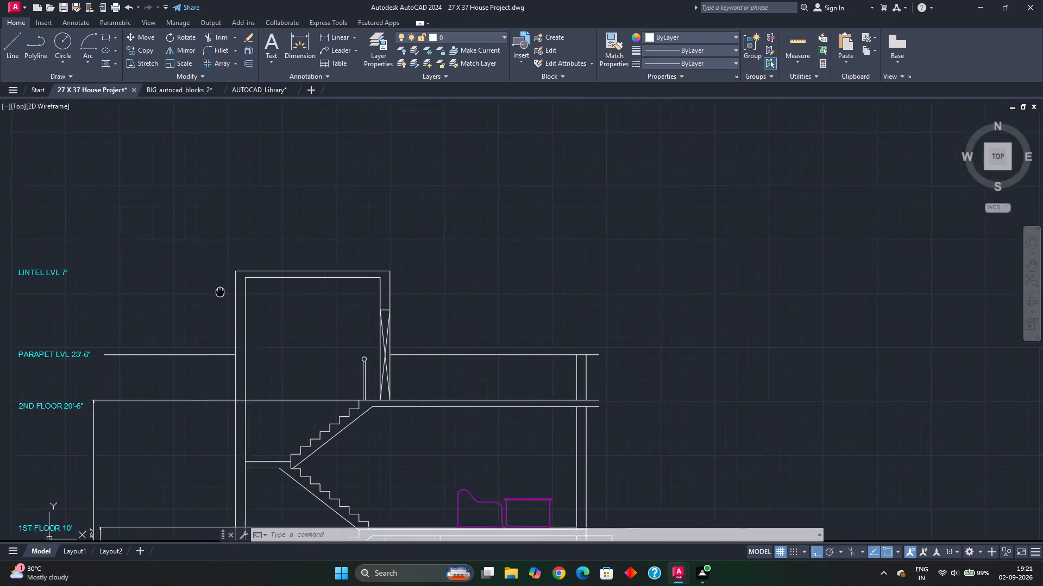
{"action": "middle_click_drag", "start_coordinate": [233, 294], "coordinate": [285, 300]}
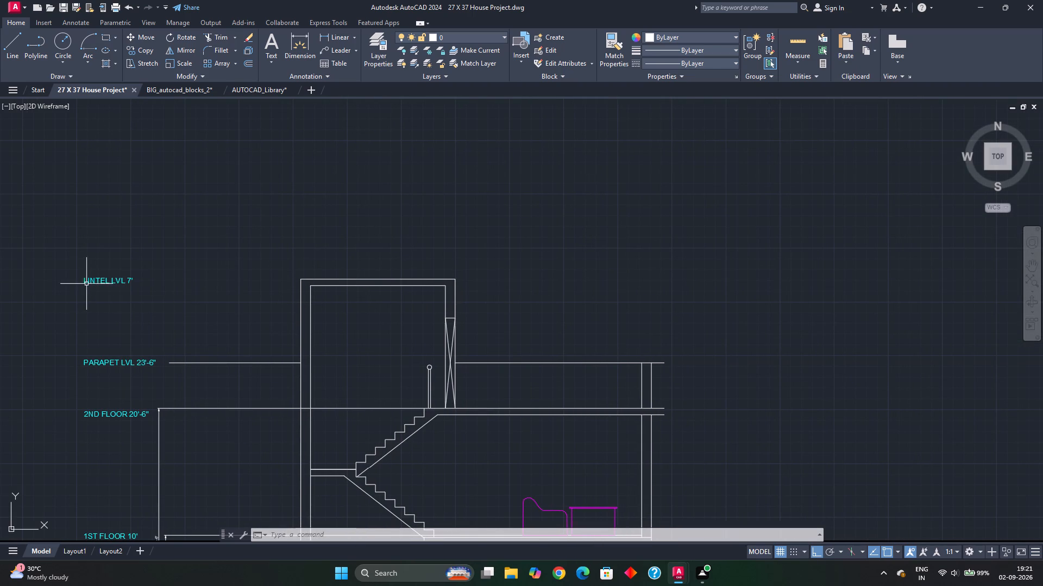
{"action": "left_click", "coordinate": [104, 284]}
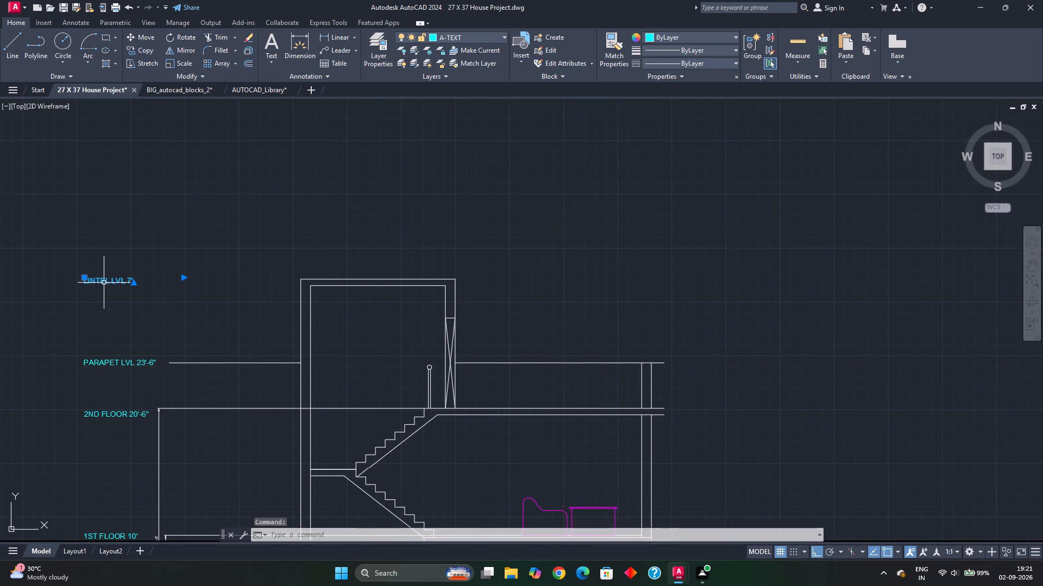
{"action": "key", "text": "Delete"}
Draw a horizontal line about 50'-5" long in the empty space to the right of the section, aligned with its ground level line.
{"action": "scroll", "coordinate": [136, 310], "scroll_direction": "down", "scroll_amount": 2}
{"action": "middle_click_drag", "start_coordinate": [184, 326], "coordinate": [123, 335]}
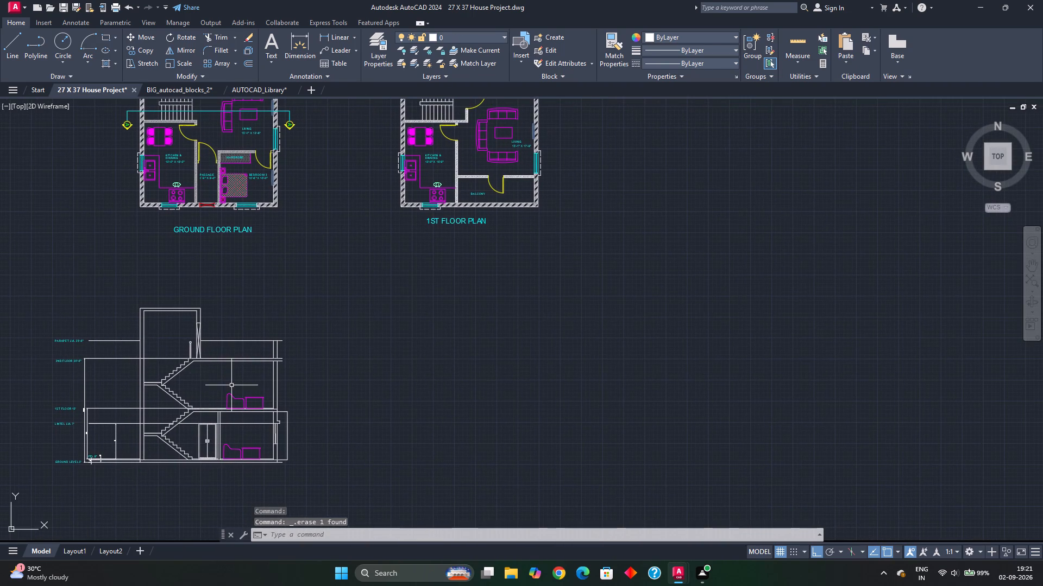
{"action": "scroll", "coordinate": [232, 387], "scroll_direction": "down", "scroll_amount": 1}
{"action": "middle_click_drag", "start_coordinate": [261, 367], "coordinate": [260, 374]}
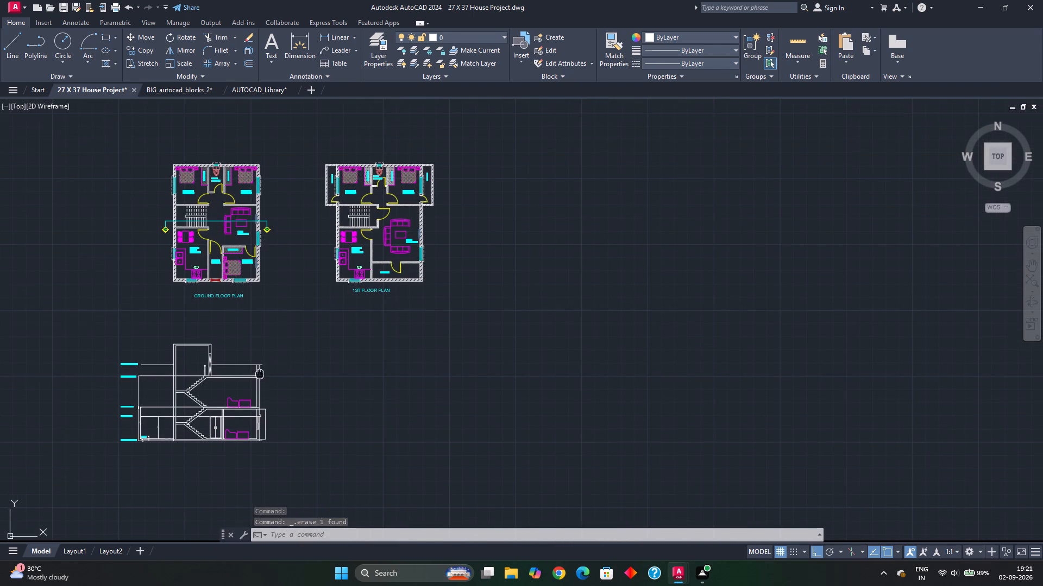
{"action": "middle_click_drag", "start_coordinate": [260, 374], "coordinate": [260, 375]}
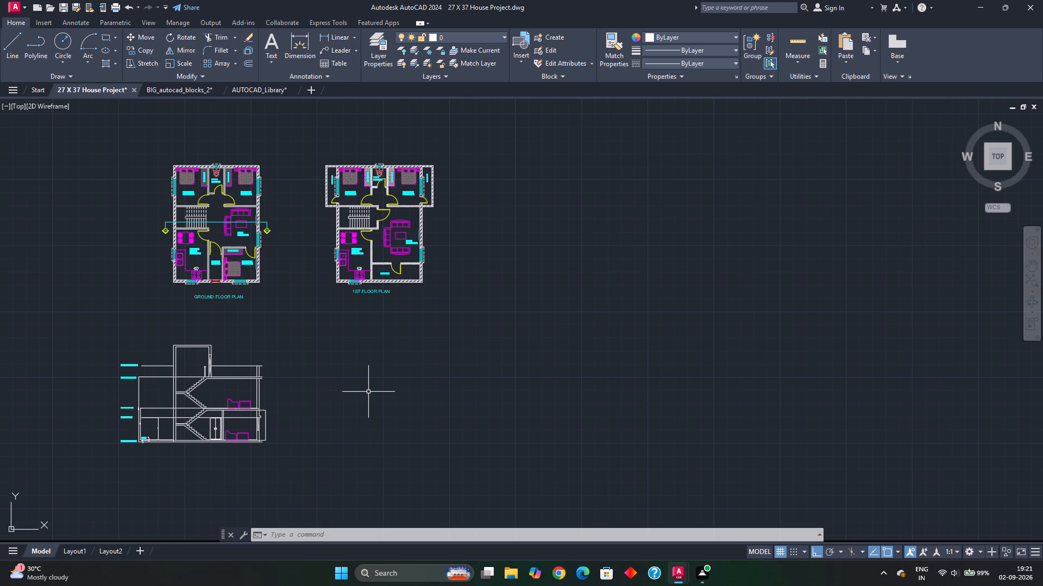
{"action": "middle_click_drag", "start_coordinate": [389, 421], "coordinate": [329, 415]}
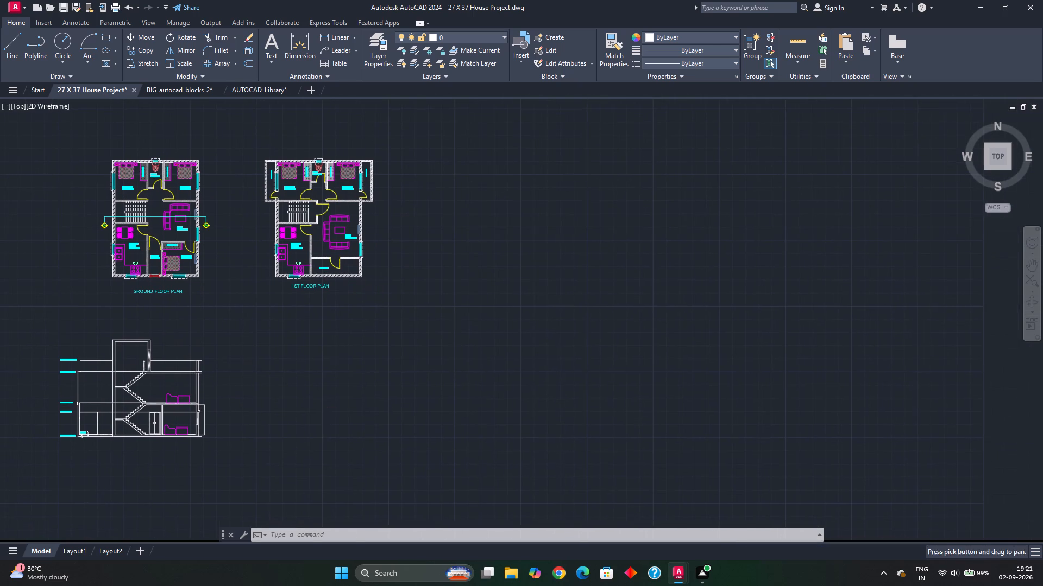
{"action": "key", "text": "l"}
{"action": "key", "text": "Return"}
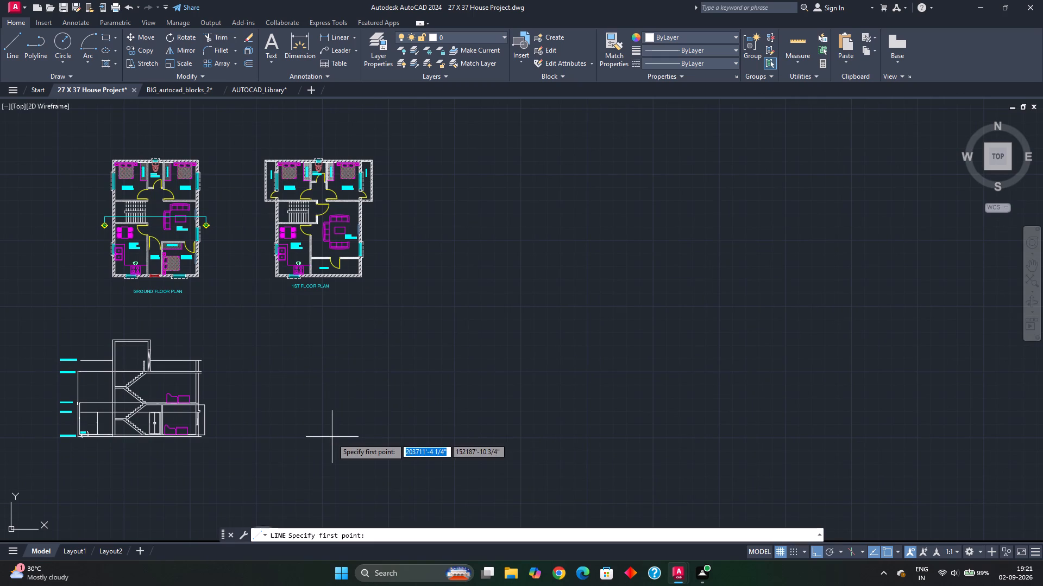
{"action": "scroll", "coordinate": [177, 446], "scroll_direction": "up", "scroll_amount": 3}
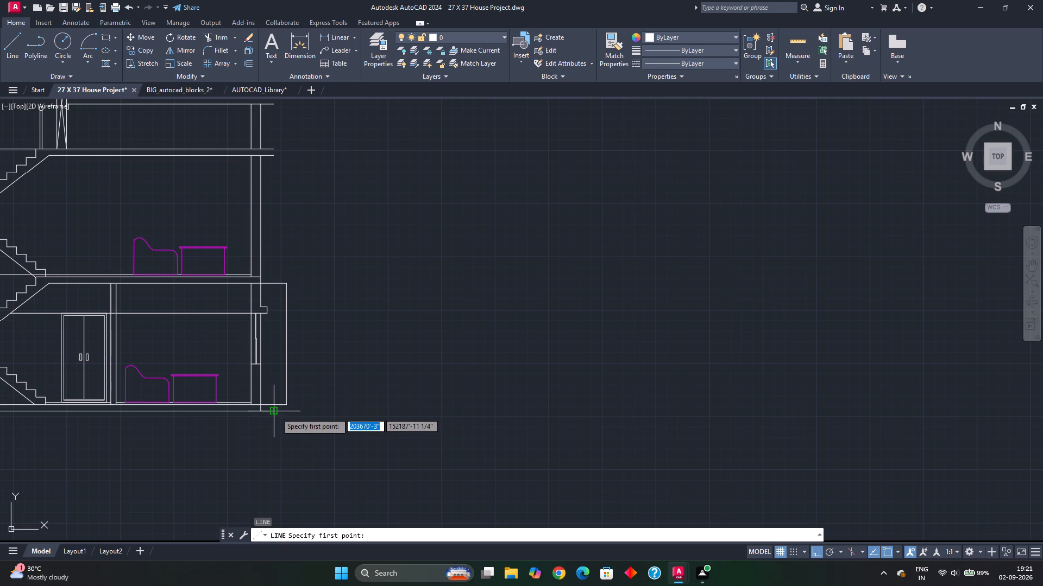
{"action": "left_click", "coordinate": [461, 412]}
{"action": "scroll", "coordinate": [633, 405], "scroll_direction": "down", "scroll_amount": 2}
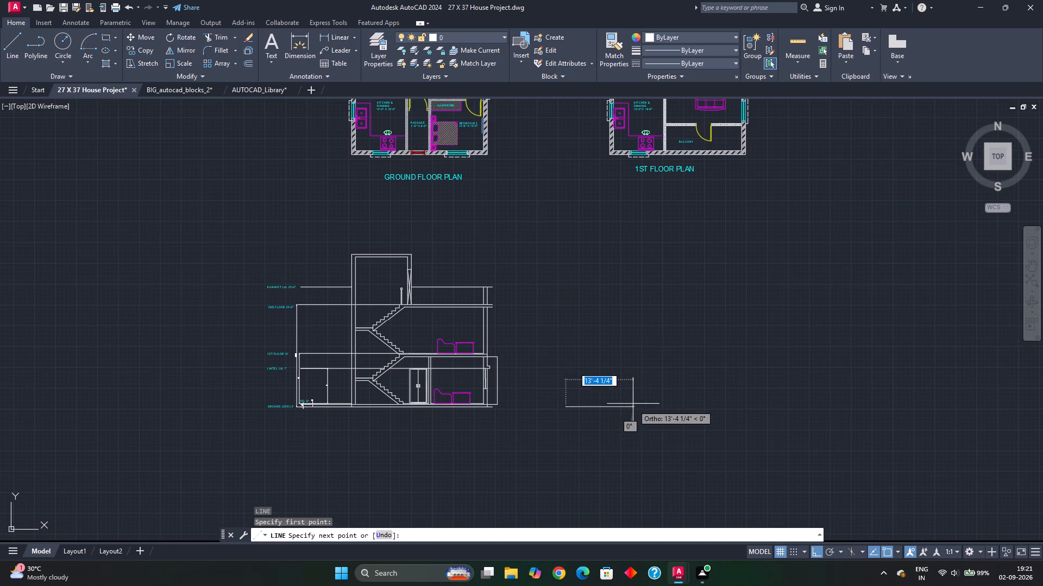
{"action": "left_click", "coordinate": [819, 396]}
{"action": "key", "text": "Escape"}
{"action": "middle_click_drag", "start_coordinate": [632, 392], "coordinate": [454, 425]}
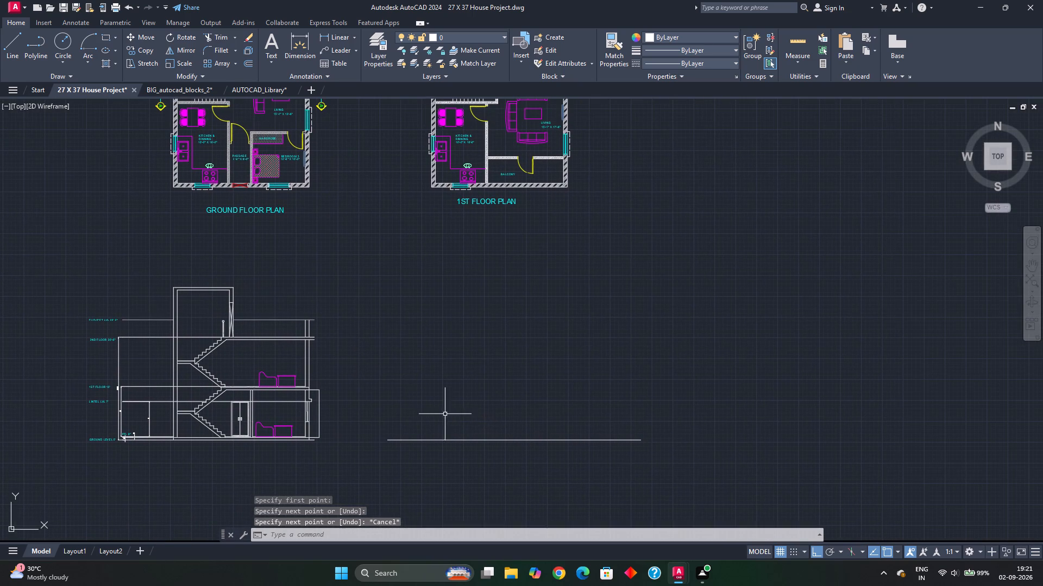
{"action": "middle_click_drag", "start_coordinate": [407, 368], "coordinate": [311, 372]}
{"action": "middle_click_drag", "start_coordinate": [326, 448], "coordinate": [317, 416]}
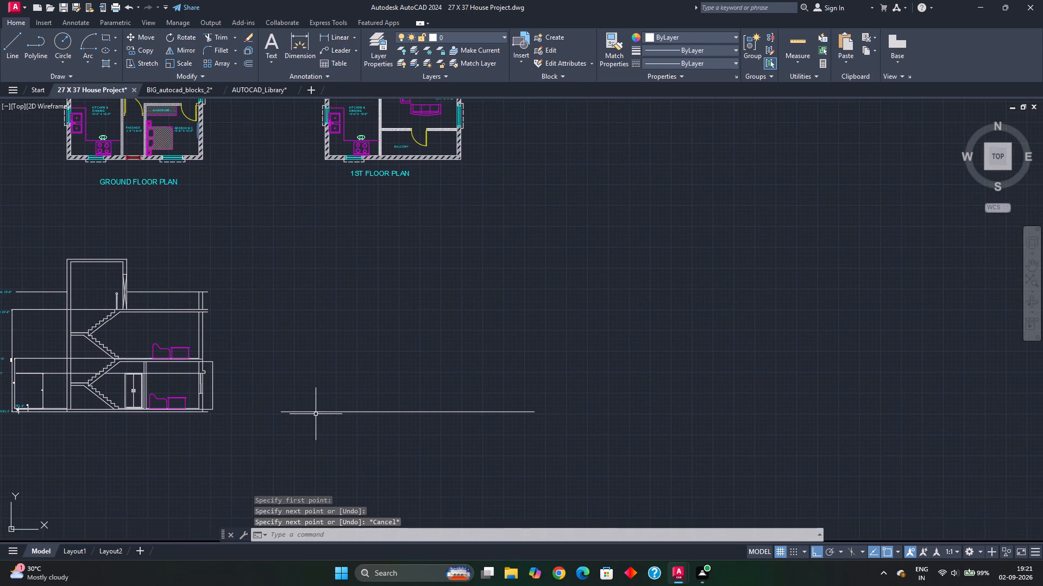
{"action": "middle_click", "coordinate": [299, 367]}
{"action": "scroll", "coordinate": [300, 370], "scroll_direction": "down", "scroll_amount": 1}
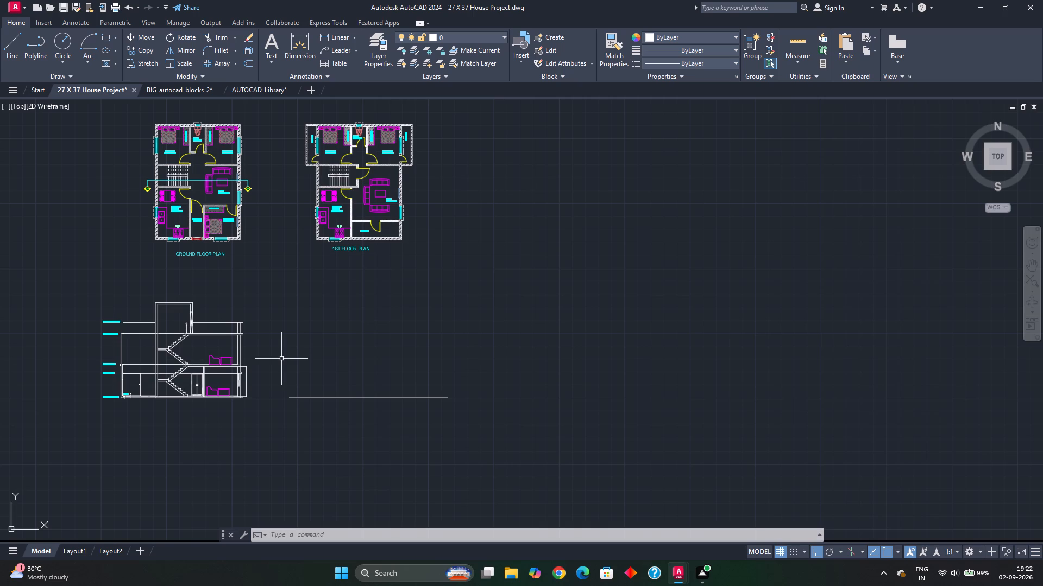
Draw a vertical line from the midpoint of the new ground line up to slightly above the section's parapet level.
{"action": "scroll", "coordinate": [281, 359], "scroll_direction": "up", "scroll_amount": 1}
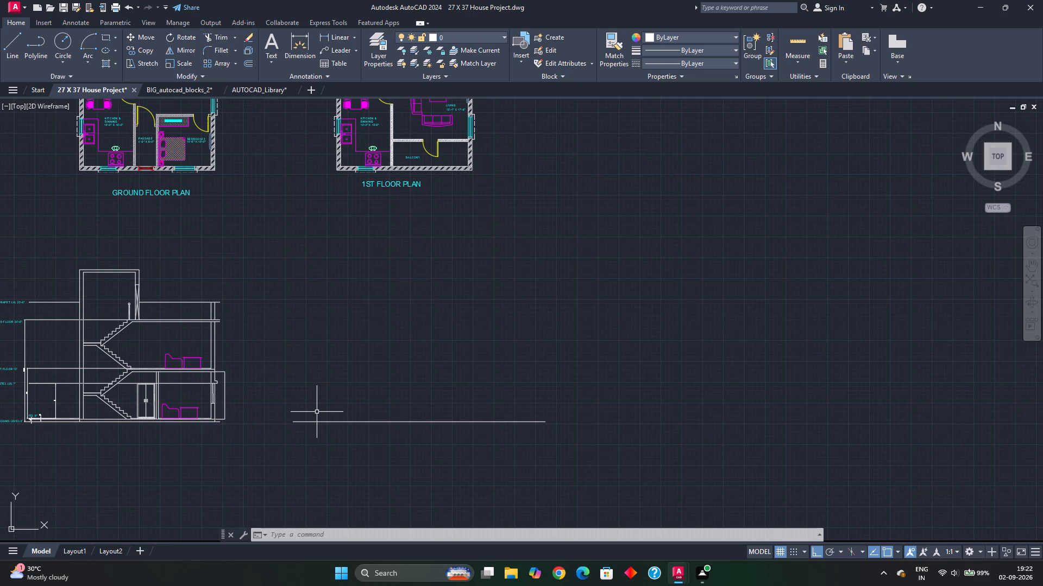
{"action": "key", "text": "l"}
{"action": "key", "text": "Return"}
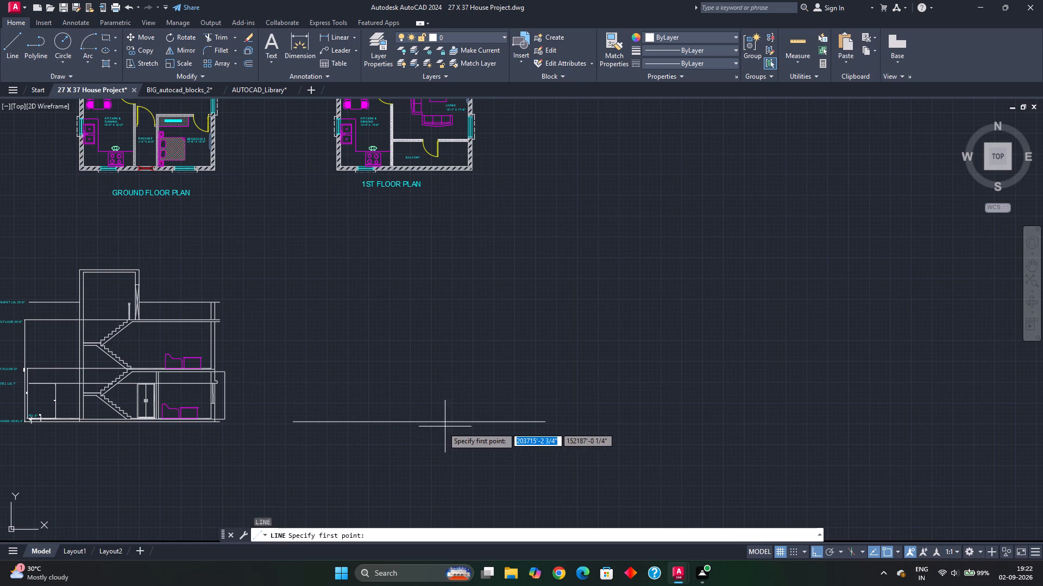
{"action": "left_click", "coordinate": [417, 423]}
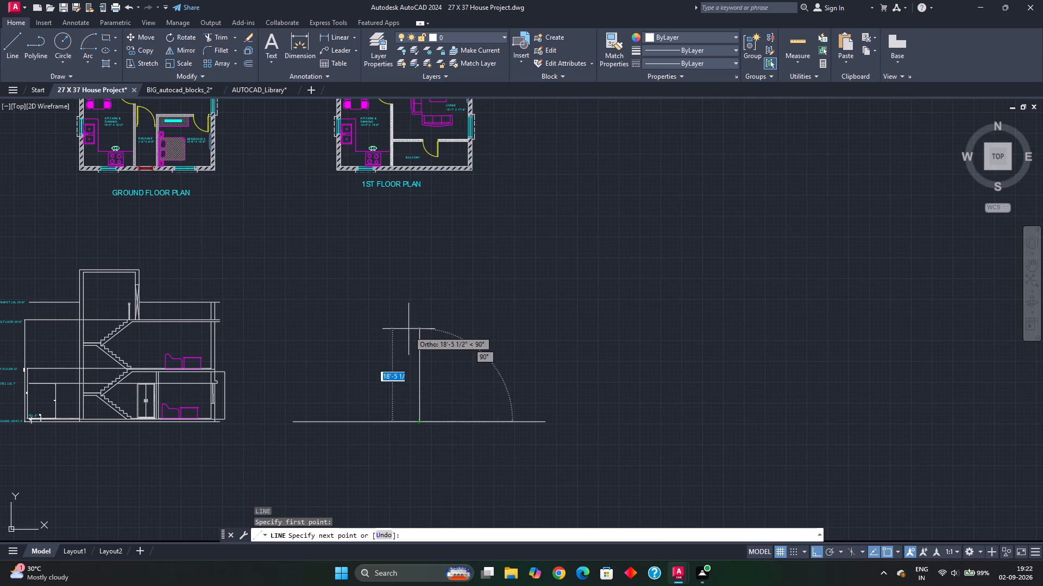
{"action": "left_click", "coordinate": [412, 285]}
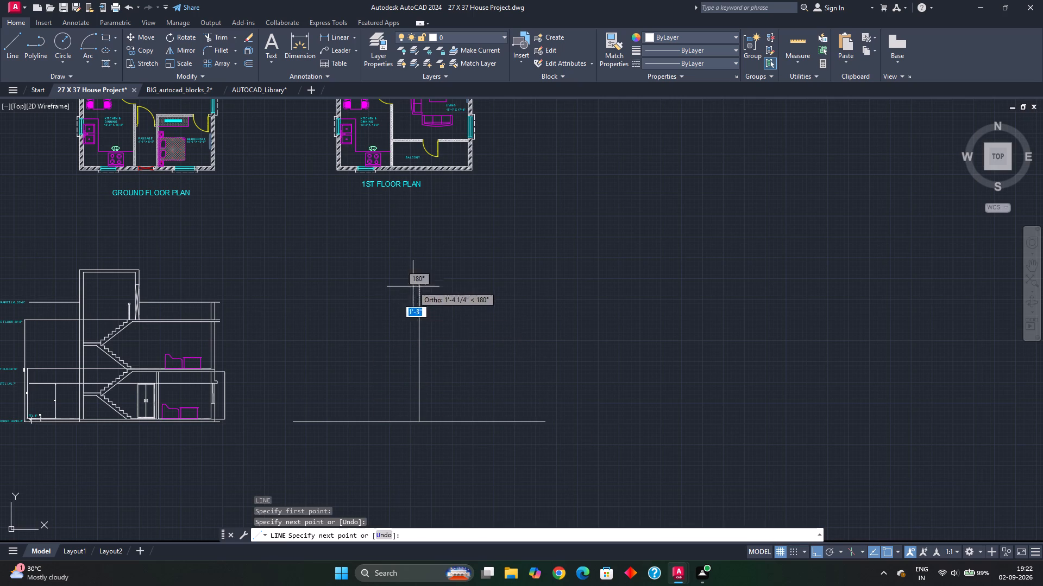
{"action": "key", "text": "Escape"}
Start an Offset of the vertical line standing at the middle of the new ground line.
{"action": "left_click_drag", "start_coordinate": [423, 347], "coordinate": [411, 350]}
{"action": "left_click", "coordinate": [397, 351]}
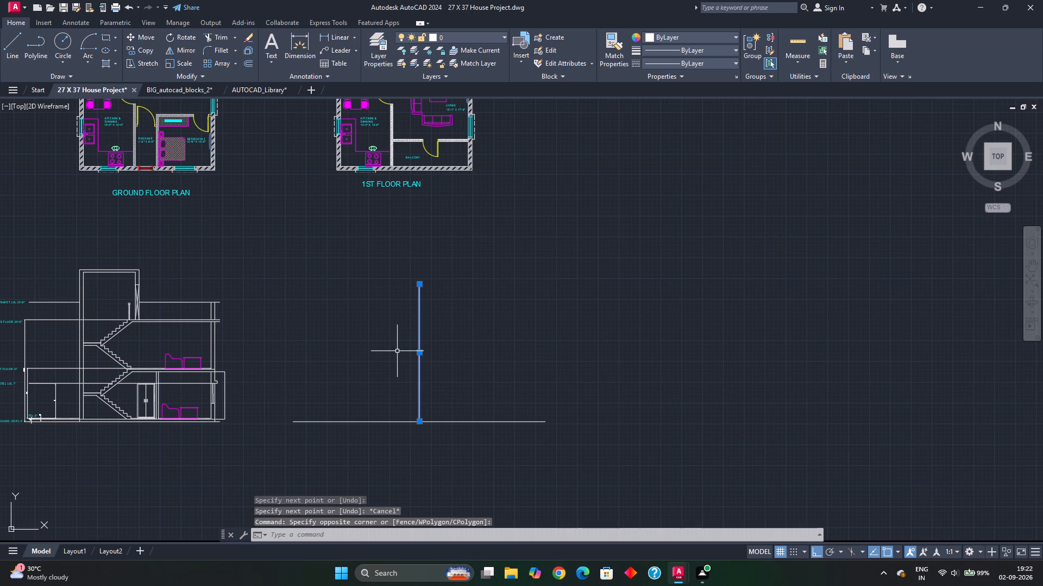
{"action": "key", "text": "o"}
{"action": "key", "text": "Return"}
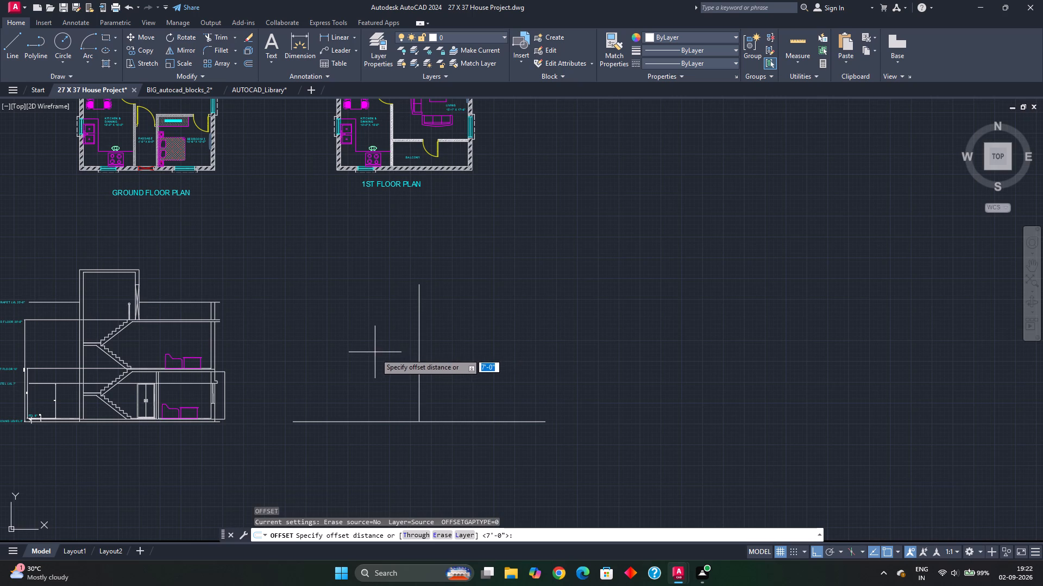
{"action": "middle_click_drag", "start_coordinate": [337, 323], "coordinate": [383, 441]}
{"action": "scroll", "coordinate": [360, 402], "scroll_direction": "down", "scroll_amount": 2}
{"action": "middle_click_drag", "start_coordinate": [360, 408], "coordinate": [360, 432]}
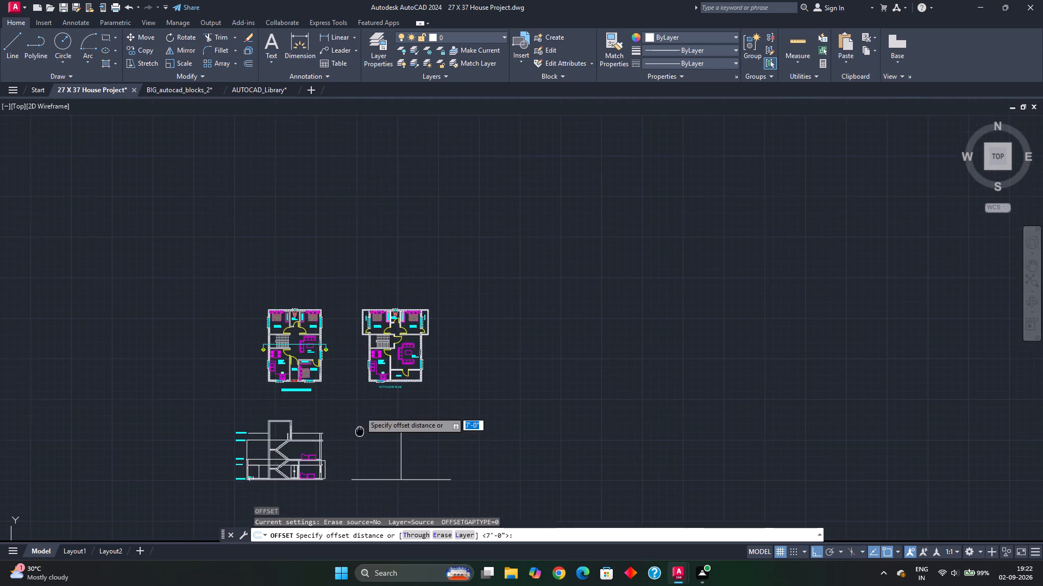
{"action": "middle_click_drag", "start_coordinate": [360, 432], "coordinate": [362, 388]}
{"action": "scroll", "coordinate": [361, 415], "scroll_direction": "up", "scroll_amount": 2}
{"action": "middle_click_drag", "start_coordinate": [362, 388], "coordinate": [362, 337]}
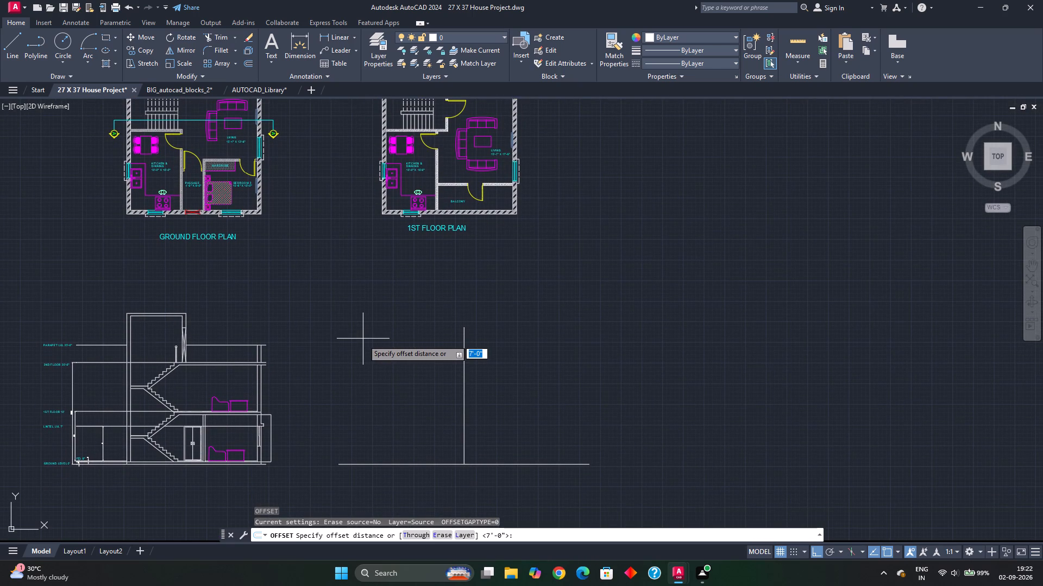
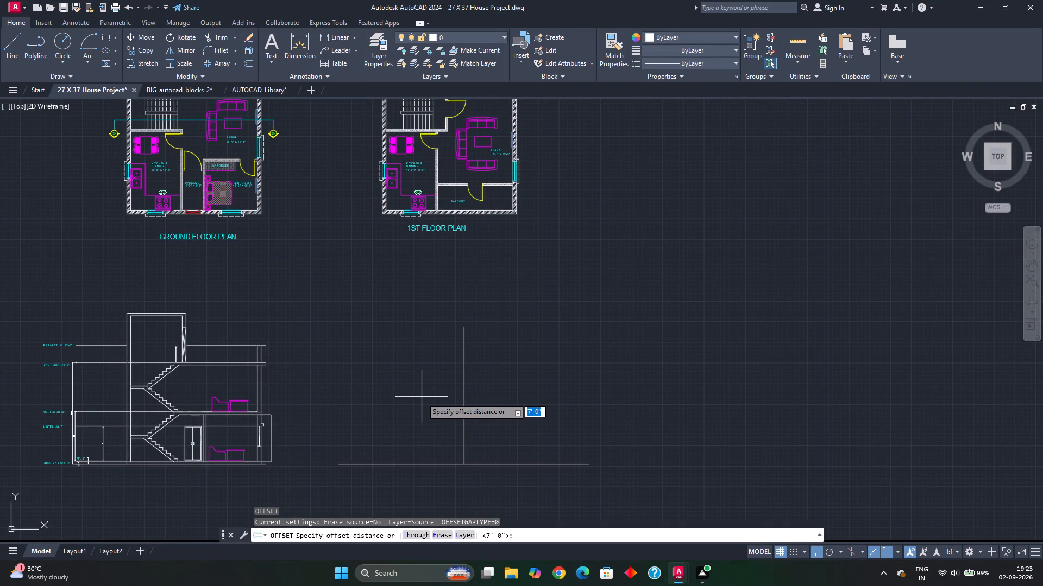
Offset the vertical centre line on the ground line by 13'6" to both sides.
{"action": "type", "text": "13"}
{"action": "type", "text": "'6\""}
{"action": "key", "text": "Return"}
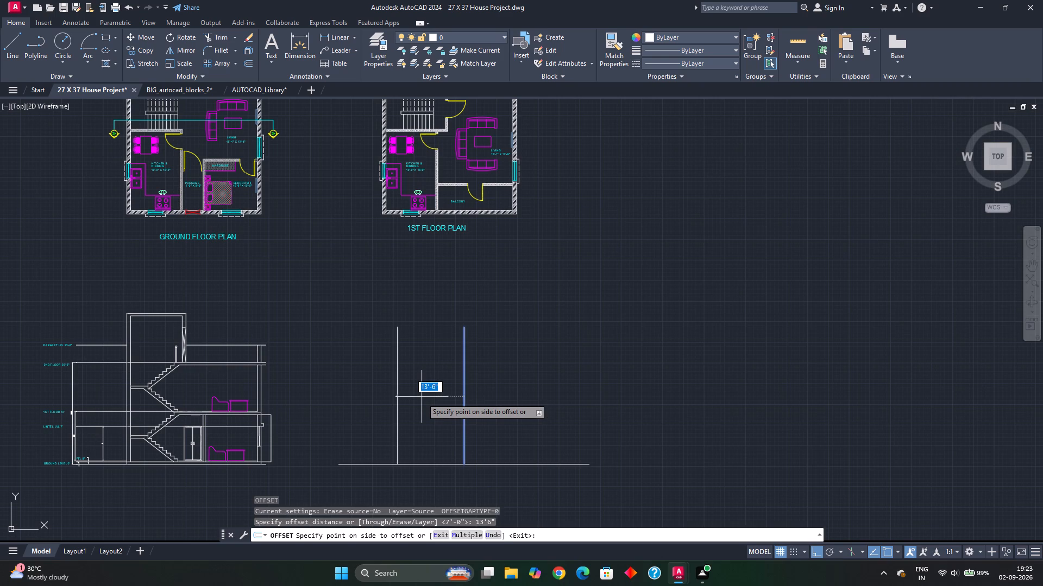
{"action": "left_click", "coordinate": [422, 395]}
{"action": "left_click", "coordinate": [464, 407]}
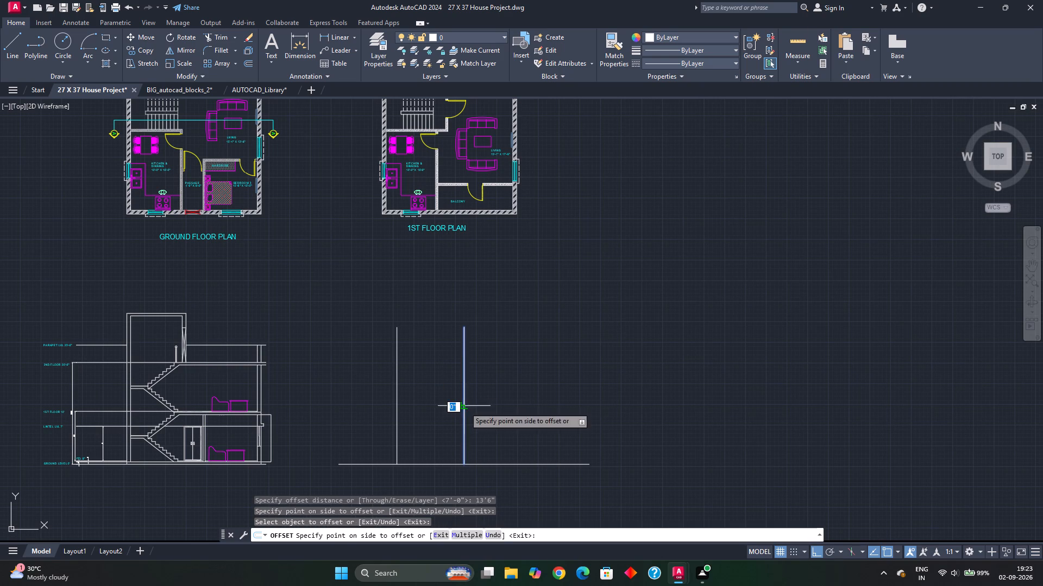
{"action": "left_click", "coordinate": [497, 405]}
{"action": "key", "text": "Escape"}
{"action": "key", "text": "Escape"}
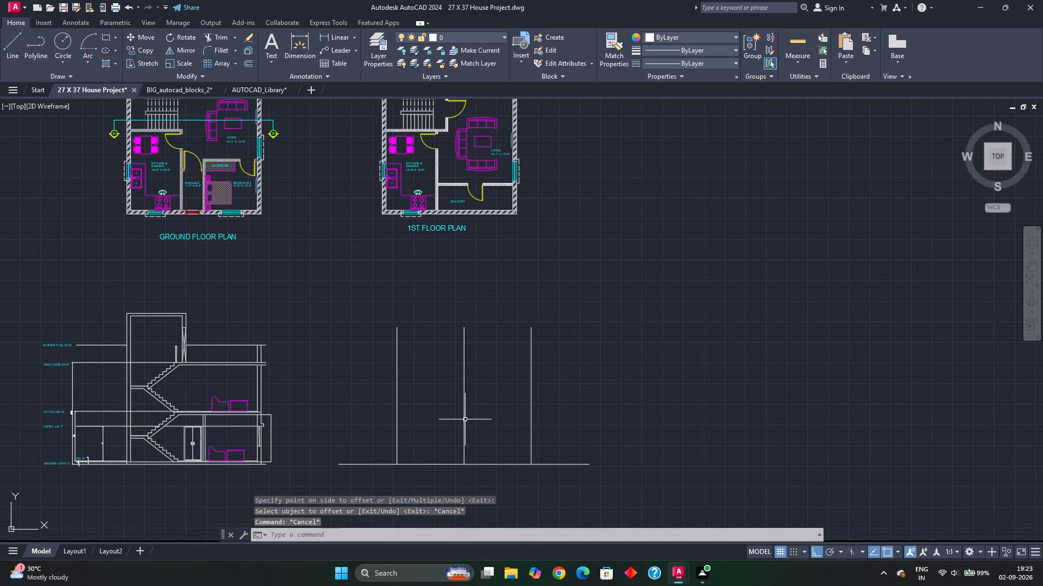
Delete the original vertical centre line between the two offset lines.
{"action": "left_click", "coordinate": [463, 419]}
{"action": "key", "text": "Delete"}
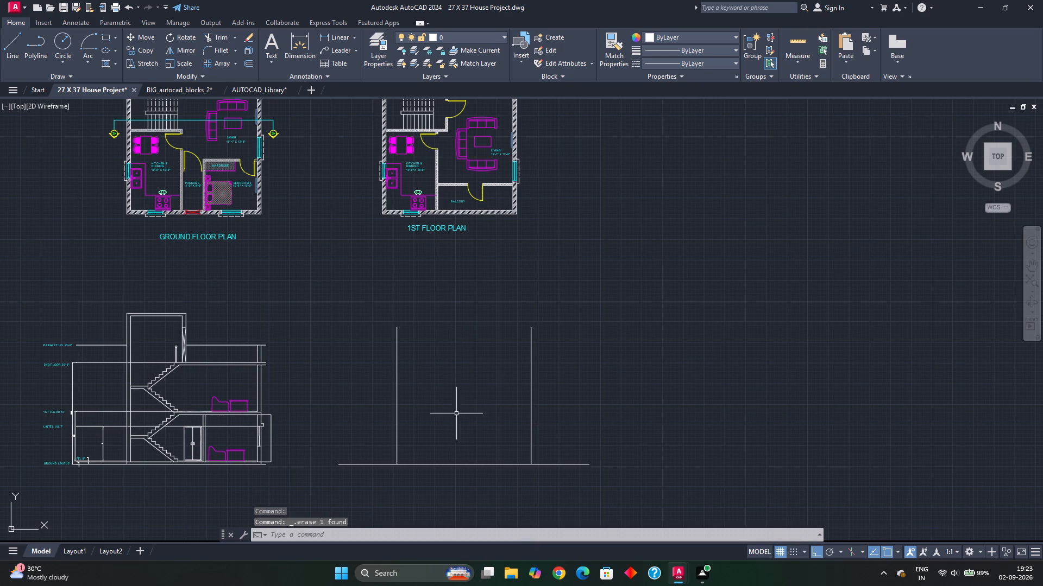
Measure the spacing between the two vertical lines with the quick measure tool.
{"action": "left_click", "coordinate": [786, 42]}
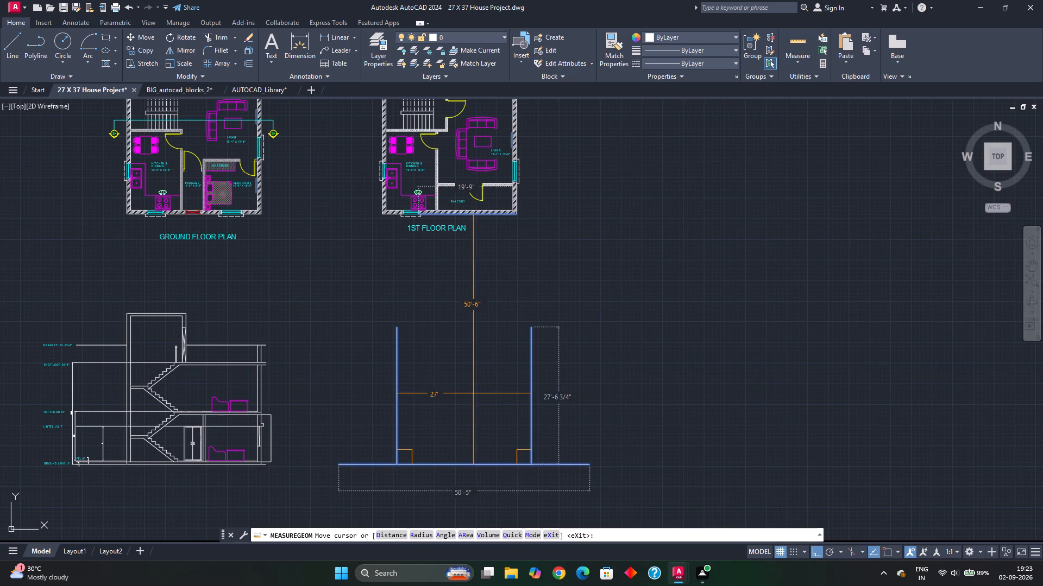
{"action": "key", "text": "Escape"}
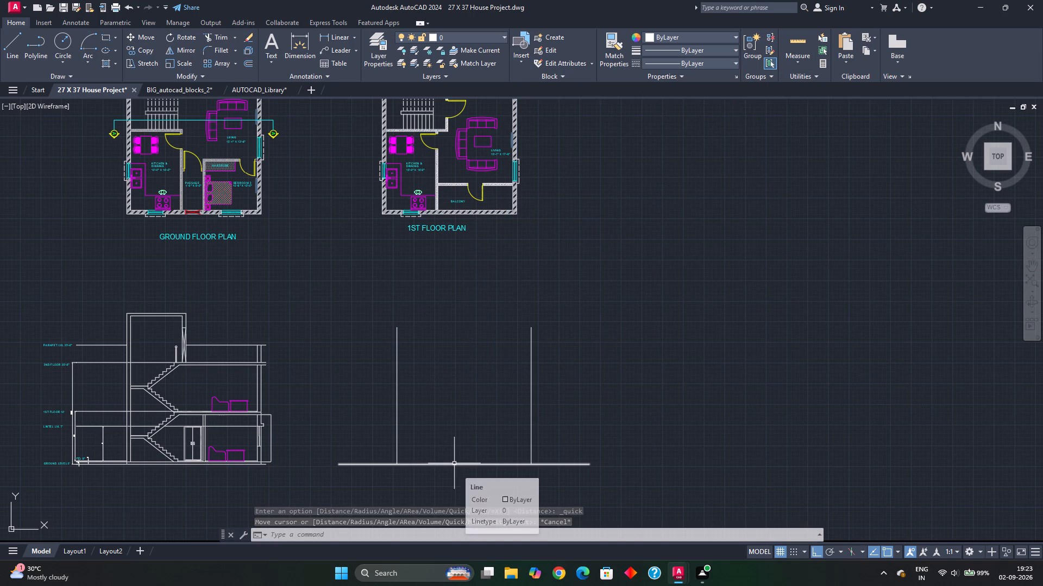
Offset the ground line 10' upward, and offset the resulting line another 10' upward to mark two floor levels.
{"action": "left_click", "coordinate": [454, 464]}
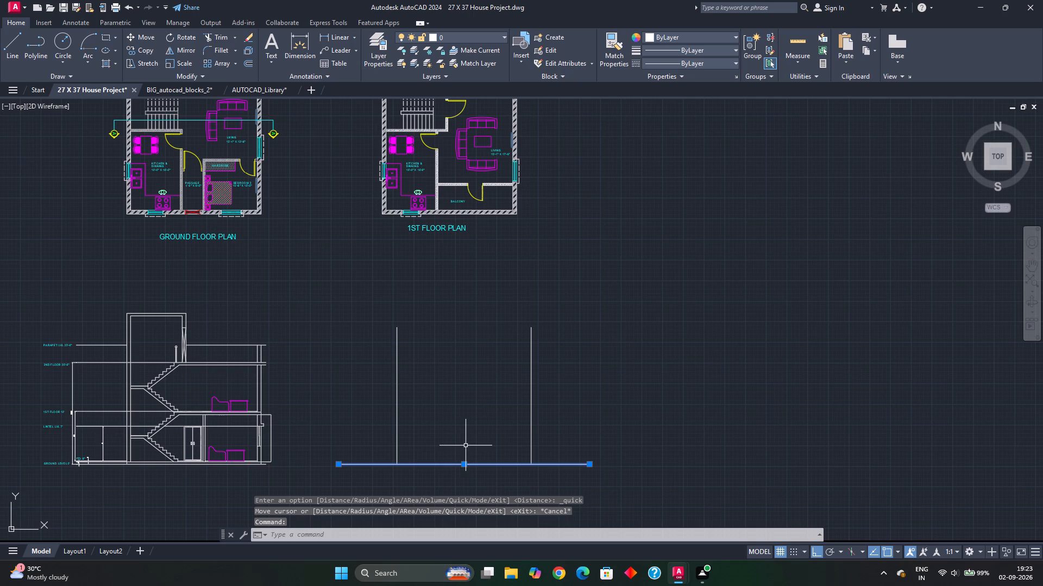
{"action": "key", "text": "o"}
{"action": "key", "text": "Return"}
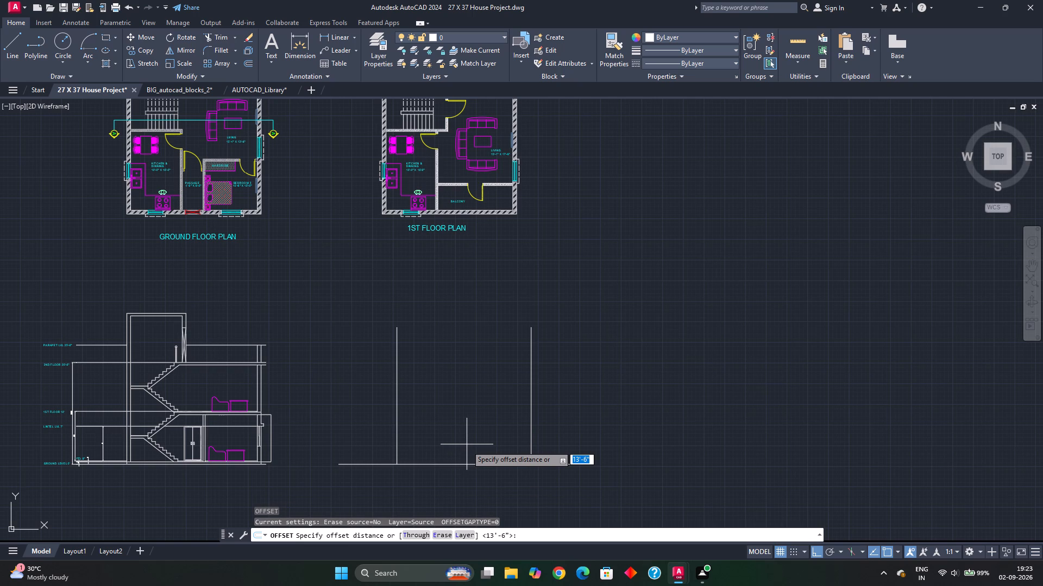
{"action": "type", "text": "10'"}
{"action": "key", "text": "Return"}
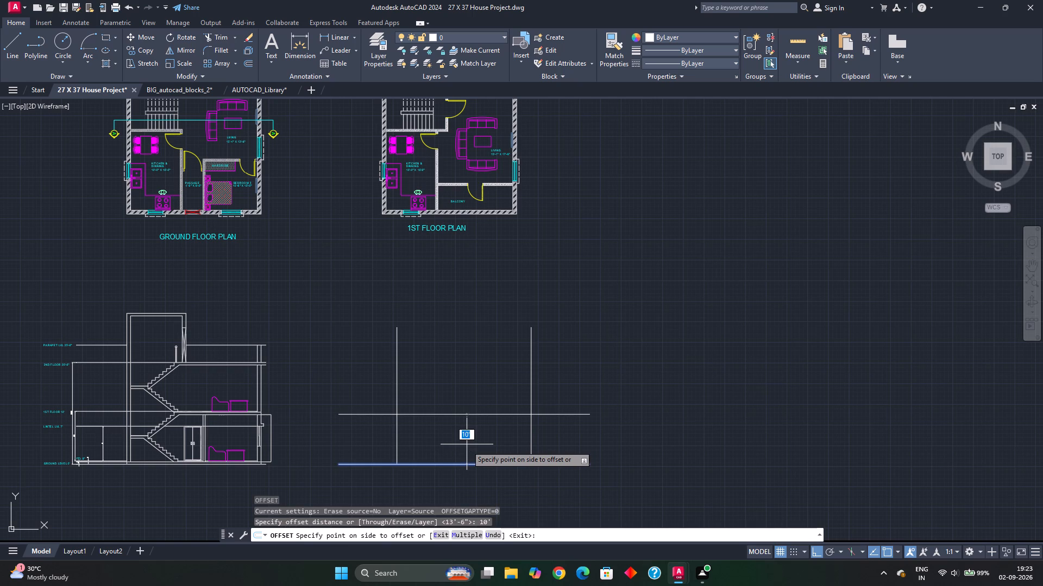
{"action": "left_click", "coordinate": [469, 434]}
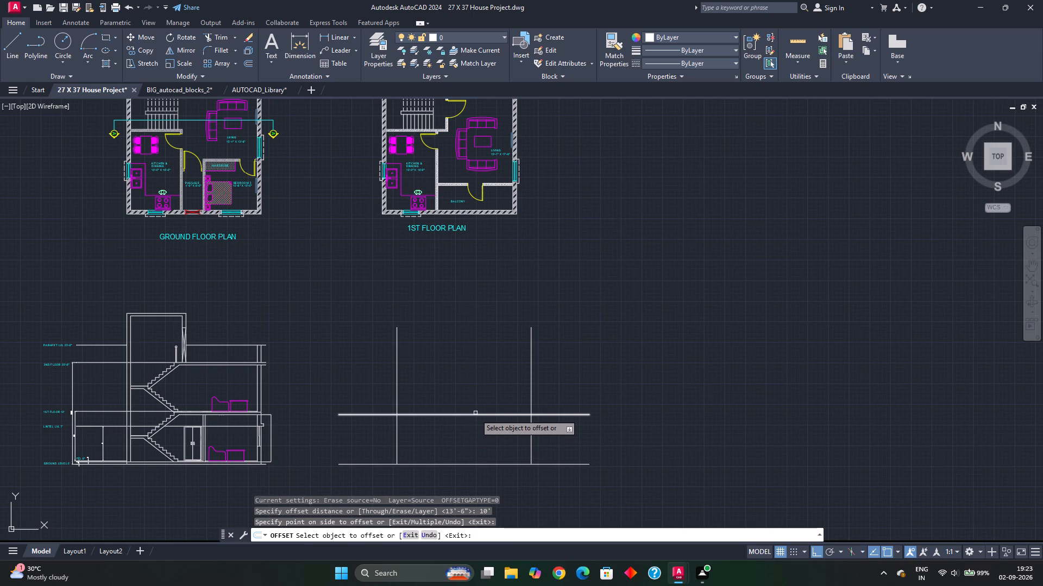
{"action": "left_click", "coordinate": [474, 416]}
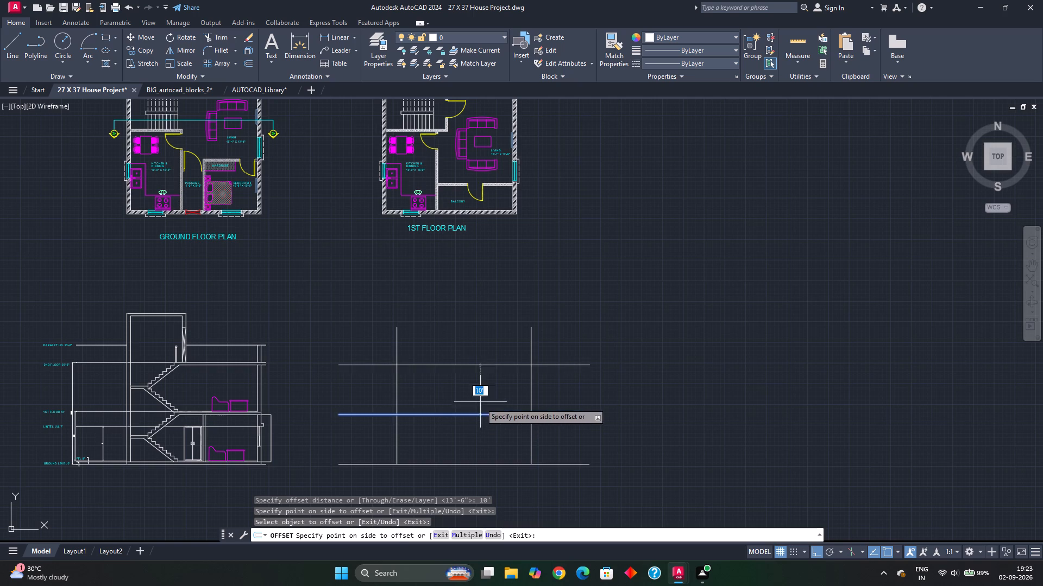
{"action": "left_click", "coordinate": [480, 401]}
Offset the ground line 7' upward to mark the lintel level.
{"action": "left_click", "coordinate": [483, 464]}
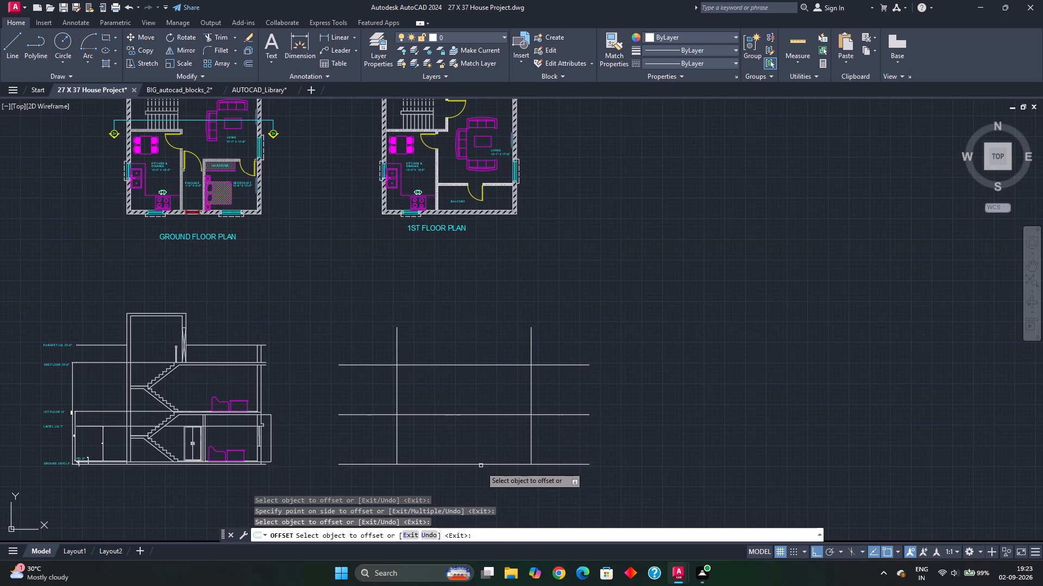
{"action": "left_click", "coordinate": [481, 466]}
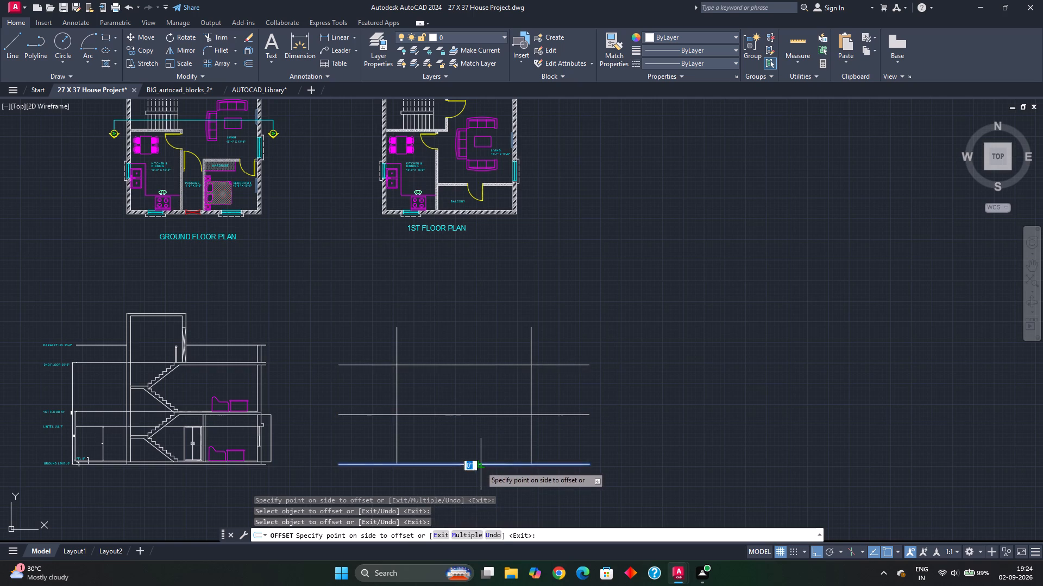
{"action": "type", "text": "7'"}
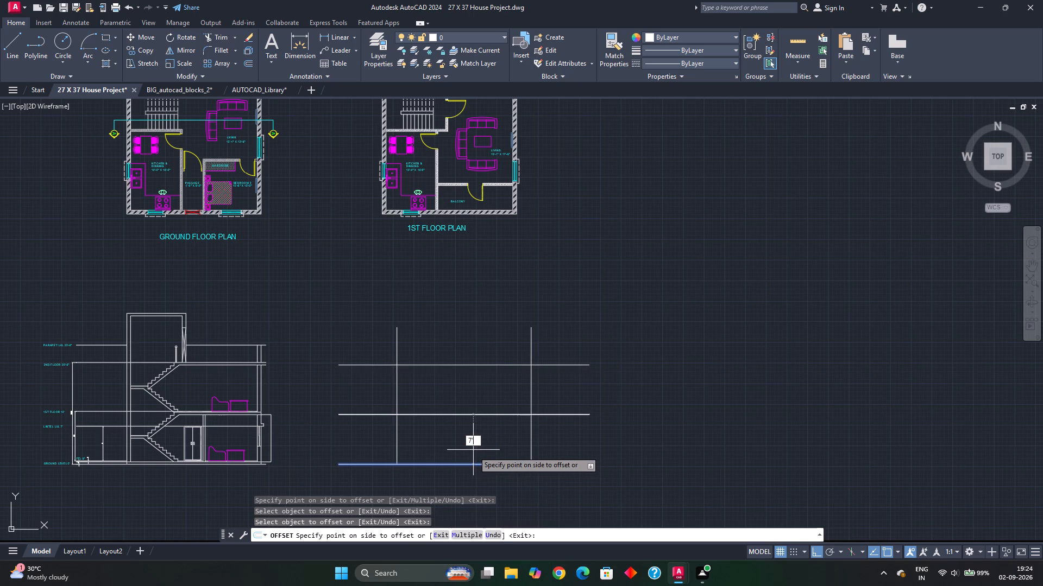
{"action": "key", "text": "Return"}
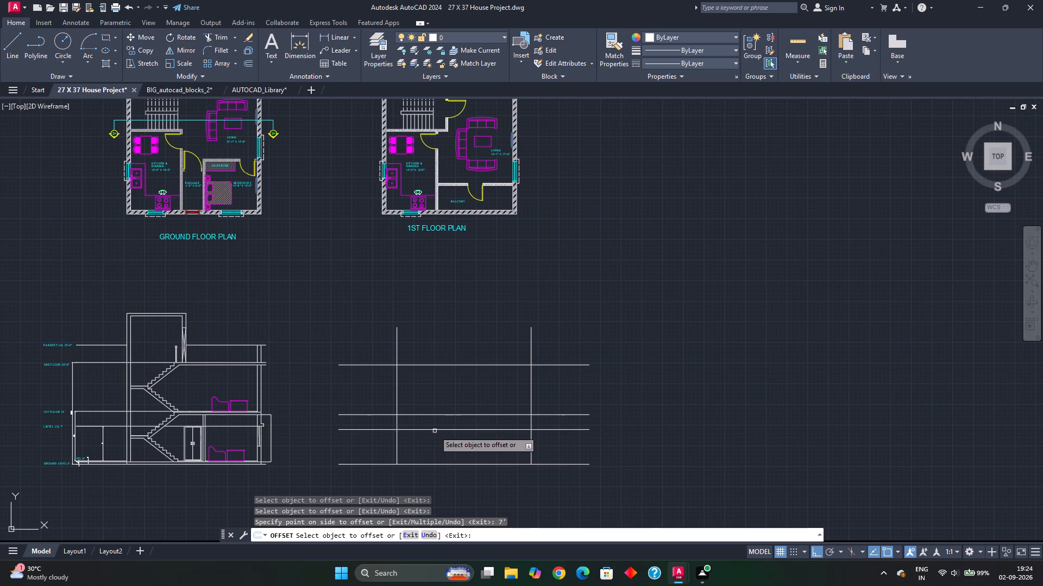
{"action": "middle_click_drag", "start_coordinate": [455, 442], "coordinate": [424, 439]}
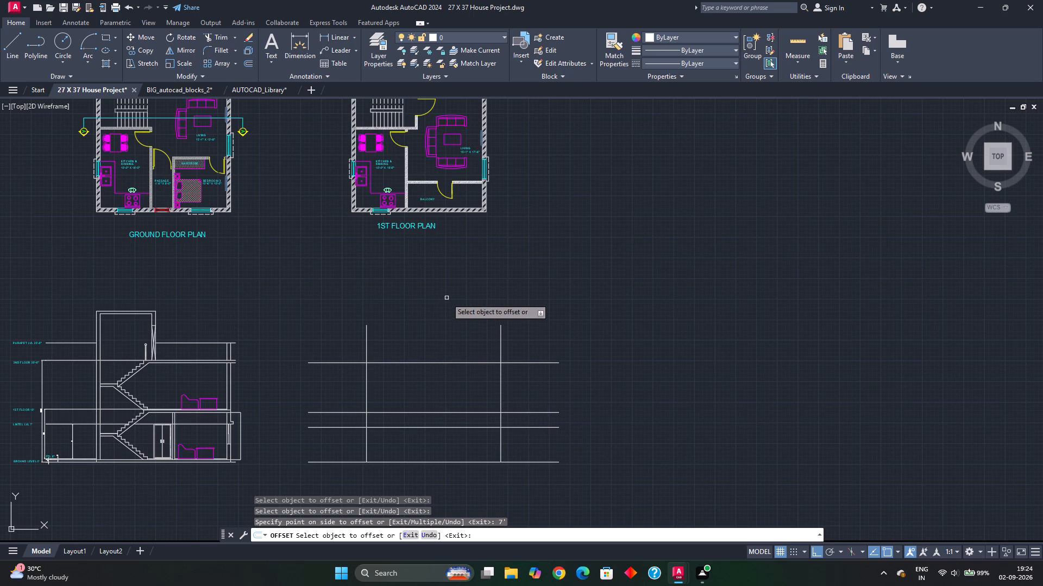
{"action": "middle_click_drag", "start_coordinate": [467, 243], "coordinate": [471, 297]}
{"action": "key", "text": "Escape"}
{"action": "key", "text": "Escape"}
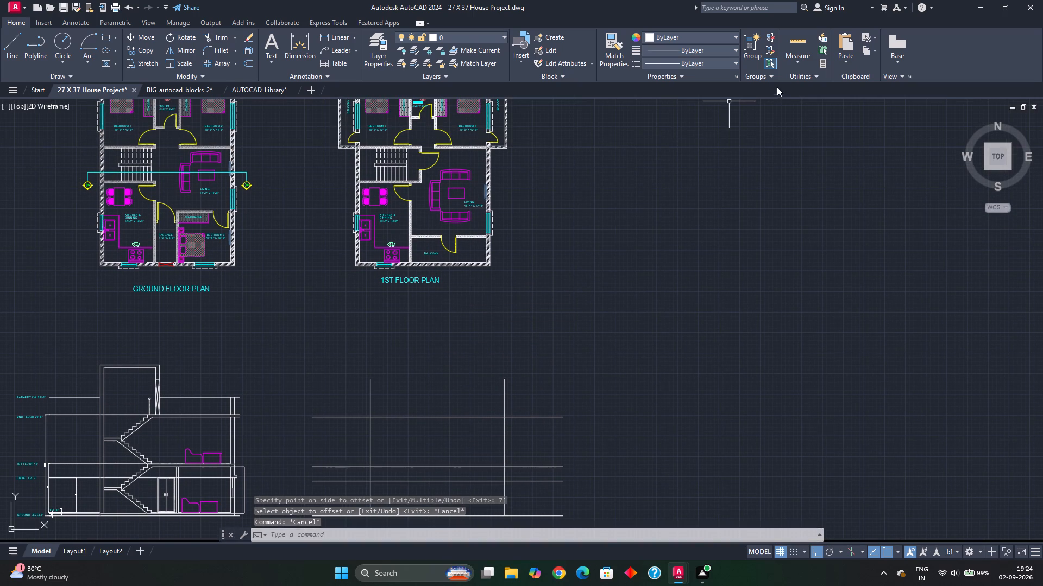
Measure the balcony's width and depth in the 1st floor plan.
{"action": "left_click", "coordinate": [797, 45]}
{"action": "scroll", "coordinate": [442, 256], "scroll_direction": "up", "scroll_amount": 2}
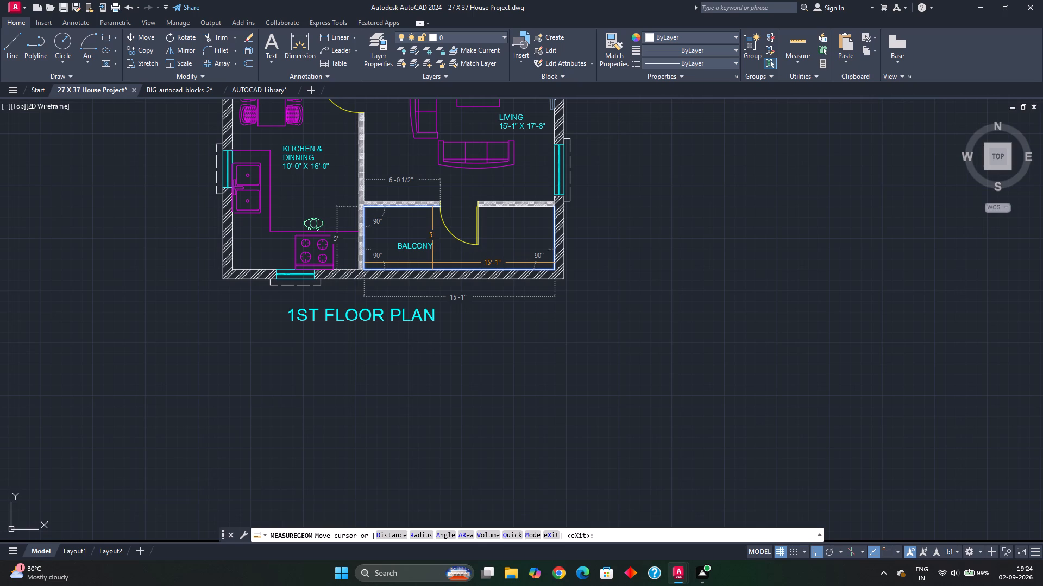
{"action": "scroll", "coordinate": [432, 263], "scroll_direction": "down", "scroll_amount": 1}
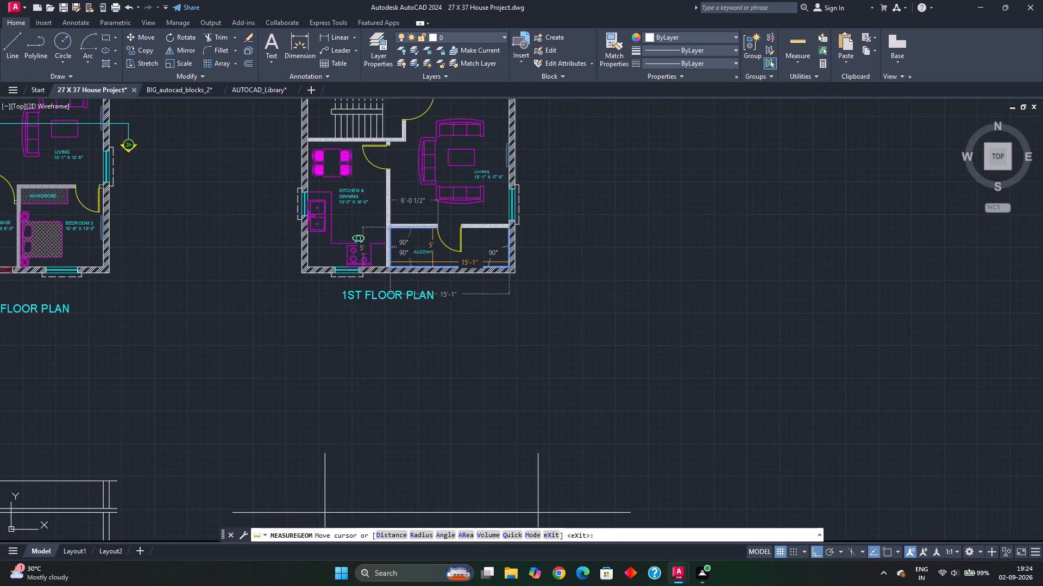
{"action": "middle_click_drag", "start_coordinate": [454, 371], "coordinate": [475, 284]}
{"action": "key", "text": "Escape"}
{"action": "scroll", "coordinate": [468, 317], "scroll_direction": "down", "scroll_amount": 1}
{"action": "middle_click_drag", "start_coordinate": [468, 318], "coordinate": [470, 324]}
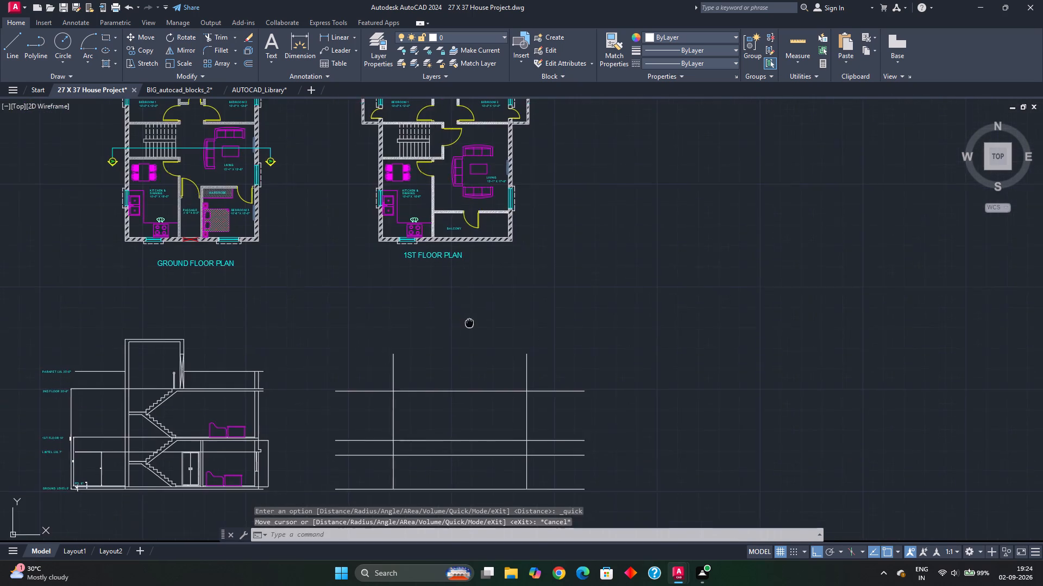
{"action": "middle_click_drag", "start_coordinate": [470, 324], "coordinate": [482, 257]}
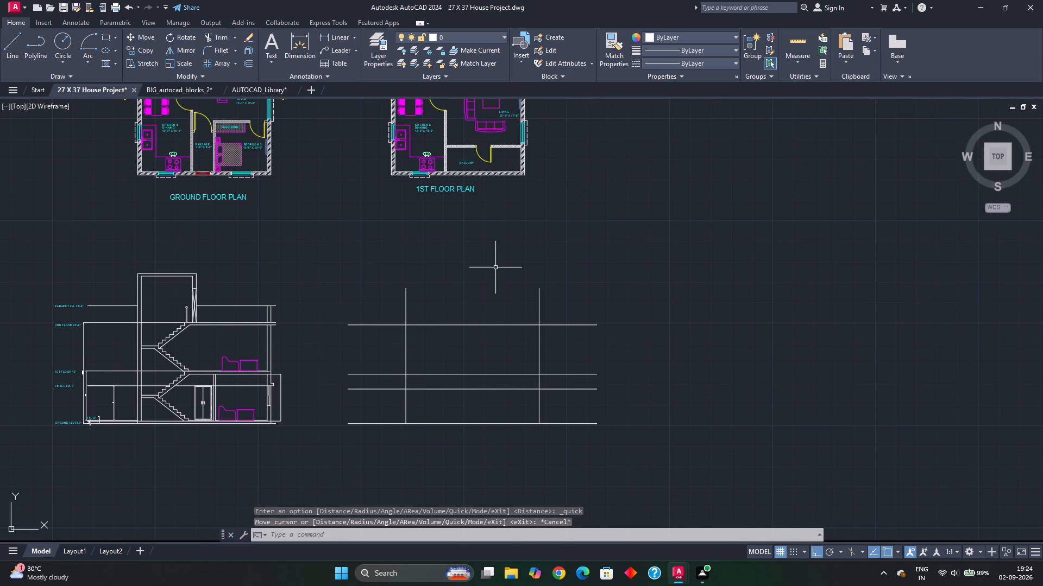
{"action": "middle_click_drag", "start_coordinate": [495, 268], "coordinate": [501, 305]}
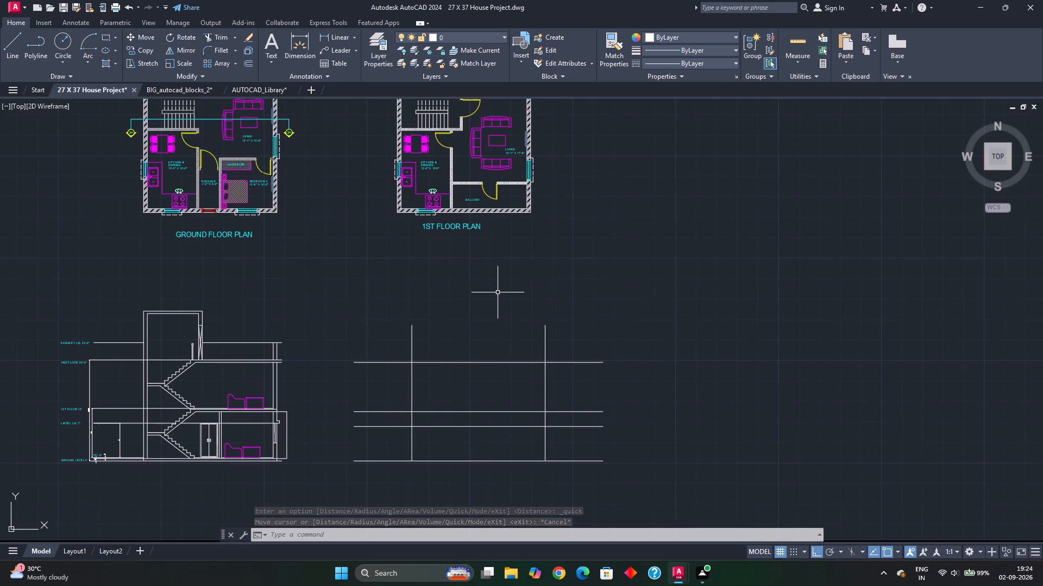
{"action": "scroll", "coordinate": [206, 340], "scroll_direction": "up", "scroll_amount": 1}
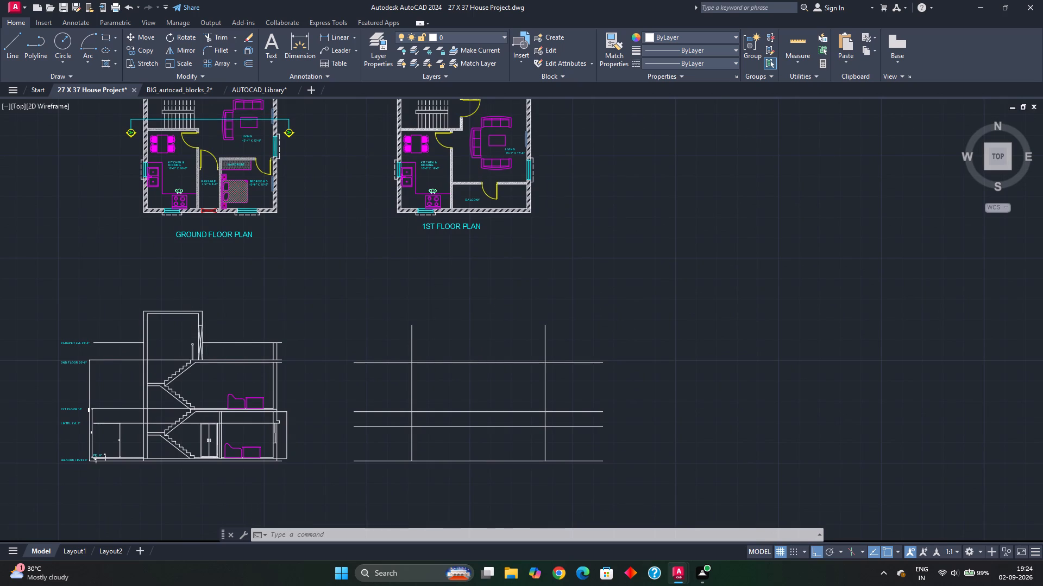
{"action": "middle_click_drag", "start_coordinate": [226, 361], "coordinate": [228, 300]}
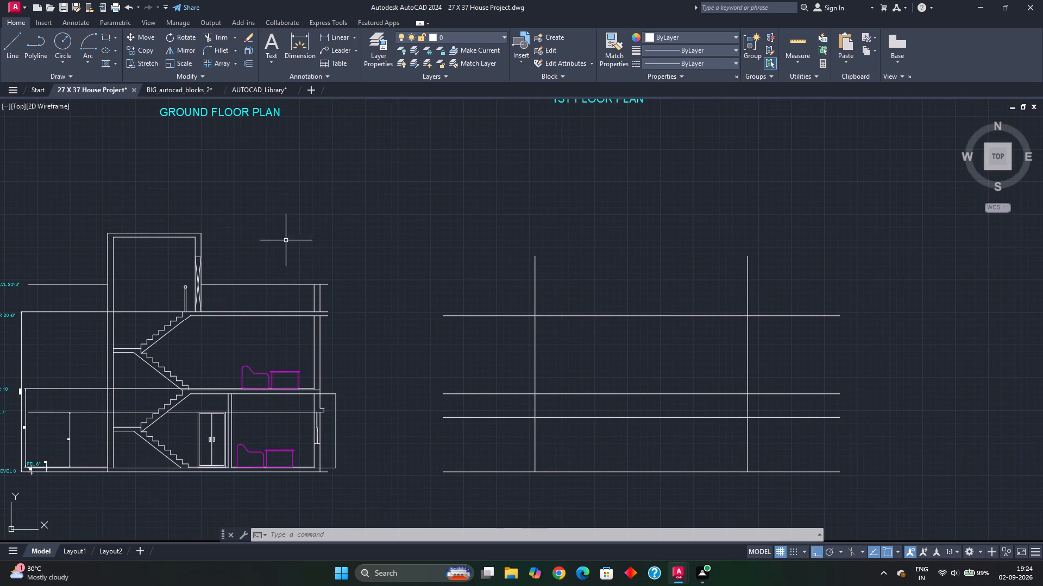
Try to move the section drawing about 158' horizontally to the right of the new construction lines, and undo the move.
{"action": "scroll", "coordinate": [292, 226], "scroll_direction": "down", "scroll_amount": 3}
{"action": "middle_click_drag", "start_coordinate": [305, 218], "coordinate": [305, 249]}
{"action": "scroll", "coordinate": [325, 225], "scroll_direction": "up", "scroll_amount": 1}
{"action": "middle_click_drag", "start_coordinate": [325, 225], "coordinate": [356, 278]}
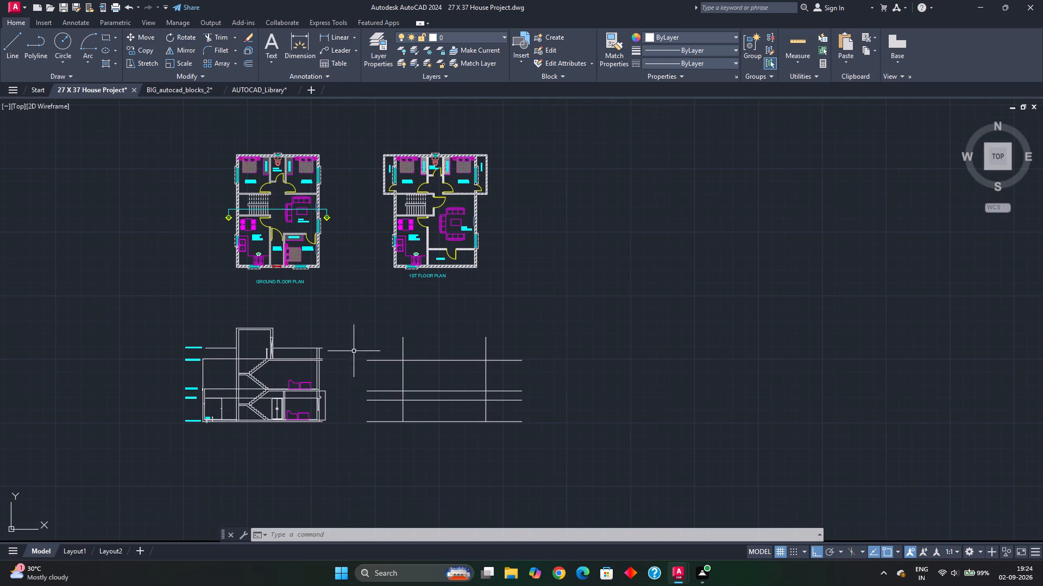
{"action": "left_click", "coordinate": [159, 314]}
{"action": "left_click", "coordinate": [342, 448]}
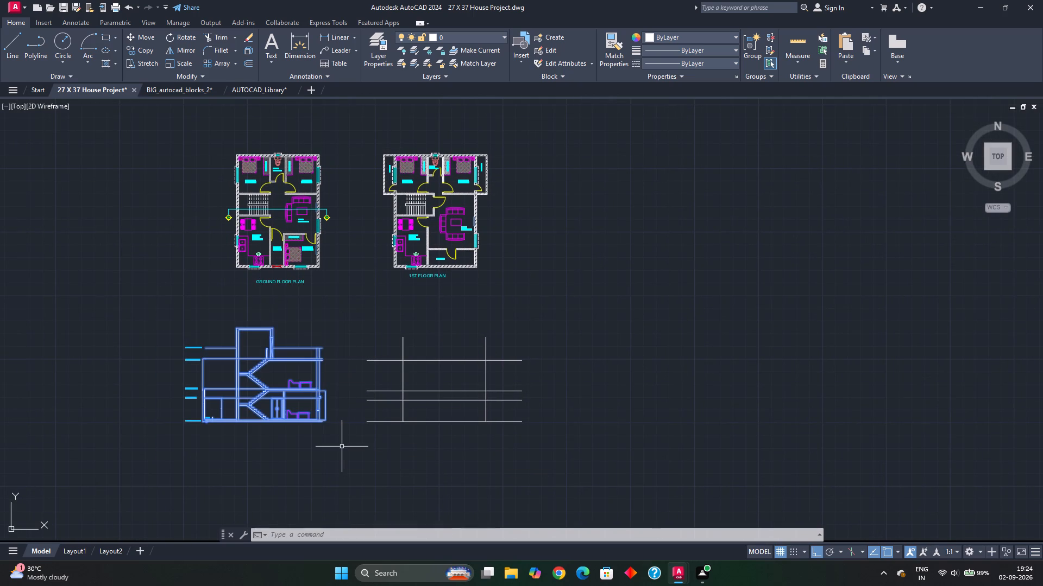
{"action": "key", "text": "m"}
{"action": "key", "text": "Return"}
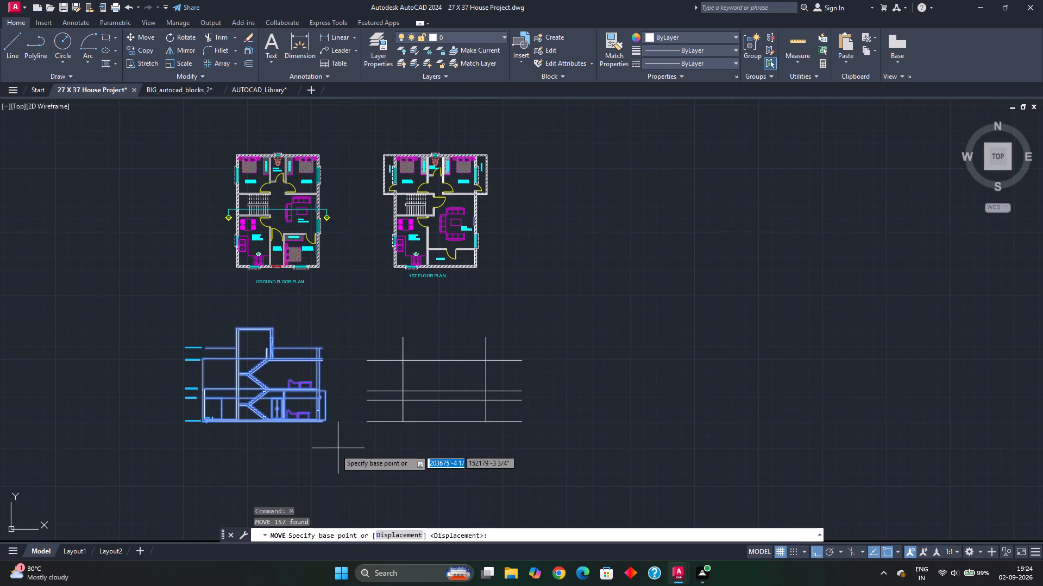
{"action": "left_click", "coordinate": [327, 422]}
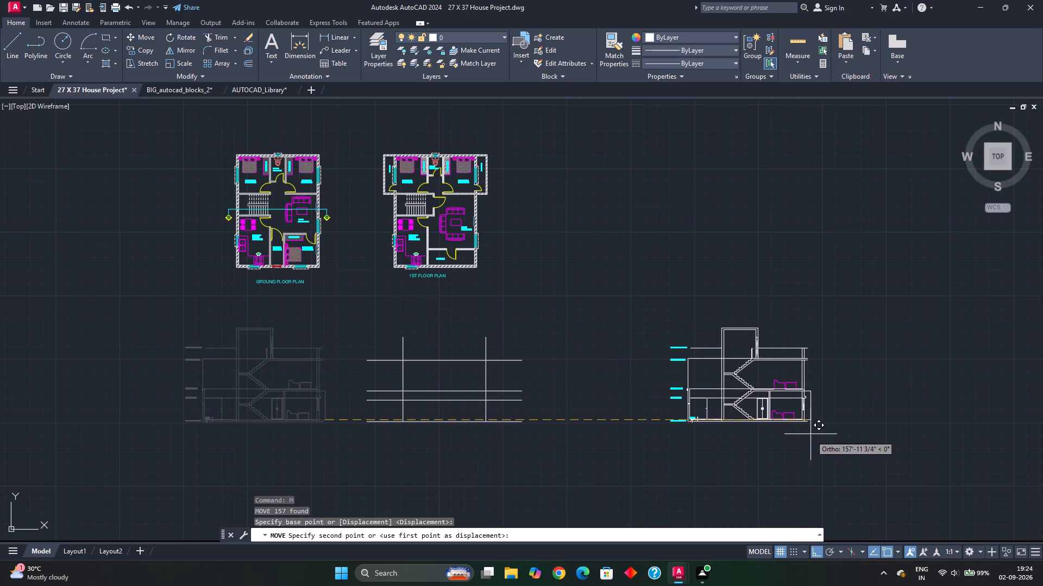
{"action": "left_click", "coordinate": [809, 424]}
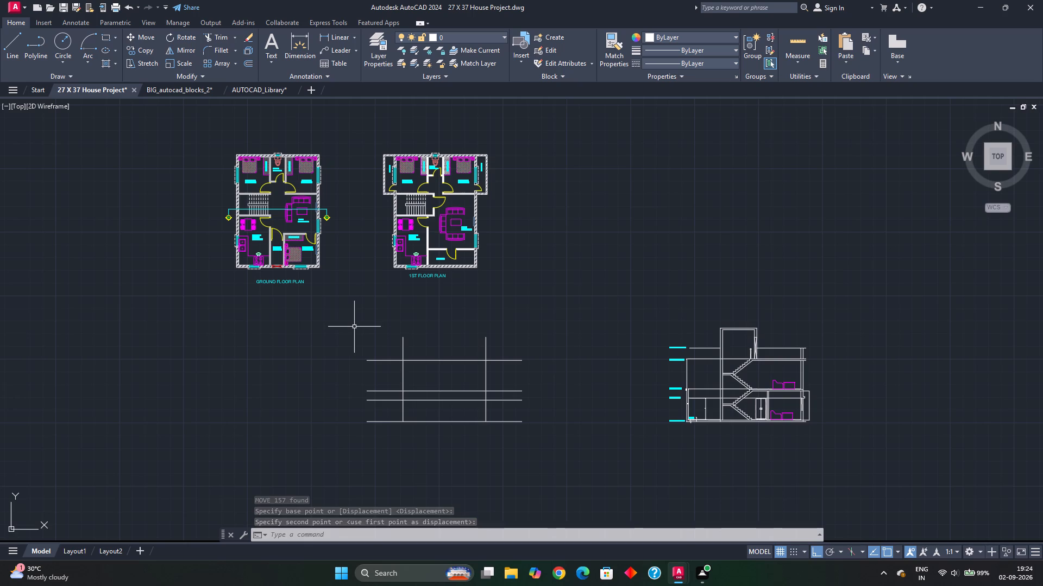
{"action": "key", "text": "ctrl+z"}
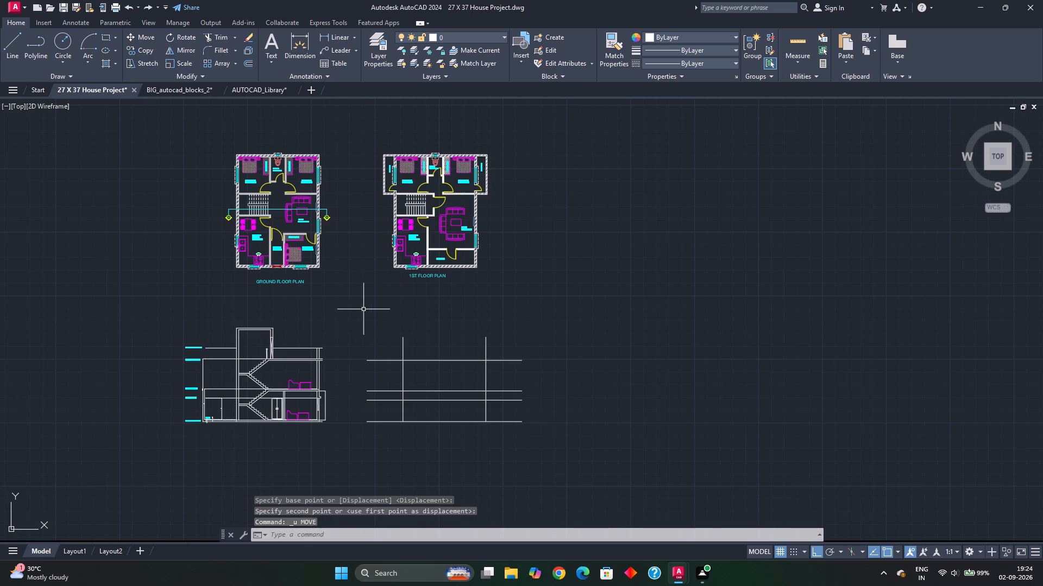
Move the six new construction lines about 75' horizontally to the right, away from the section drawing.
{"action": "left_click", "coordinate": [351, 317]}
{"action": "left_click", "coordinate": [561, 441]}
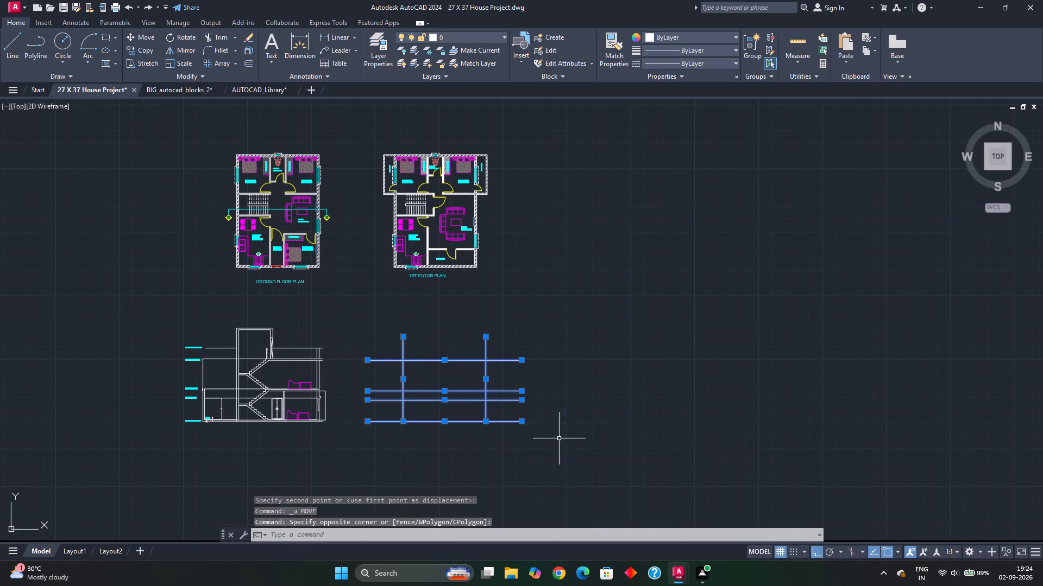
{"action": "key", "text": "m"}
{"action": "key", "text": "Return"}
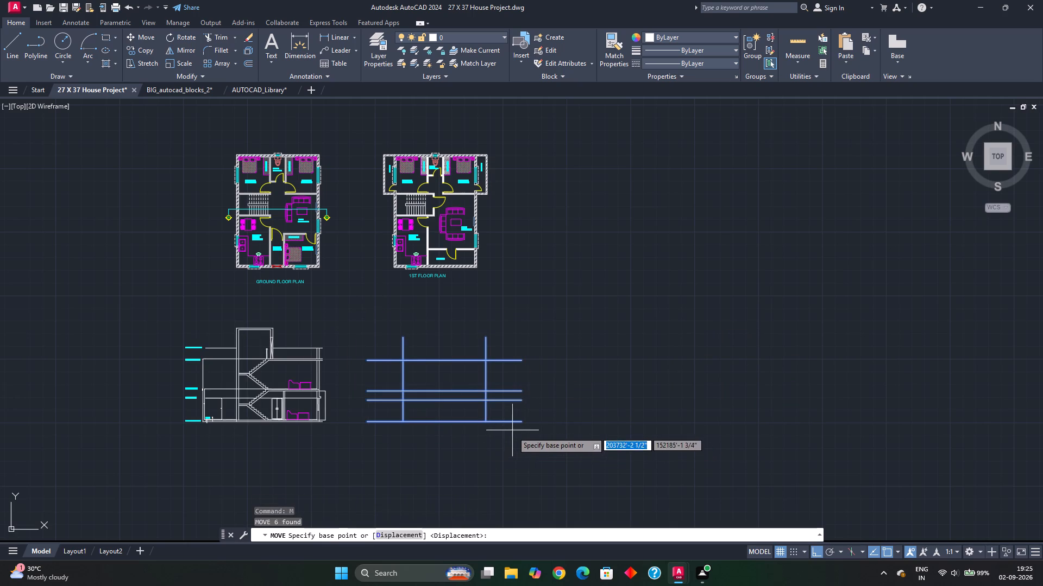
{"action": "left_click", "coordinate": [487, 422]}
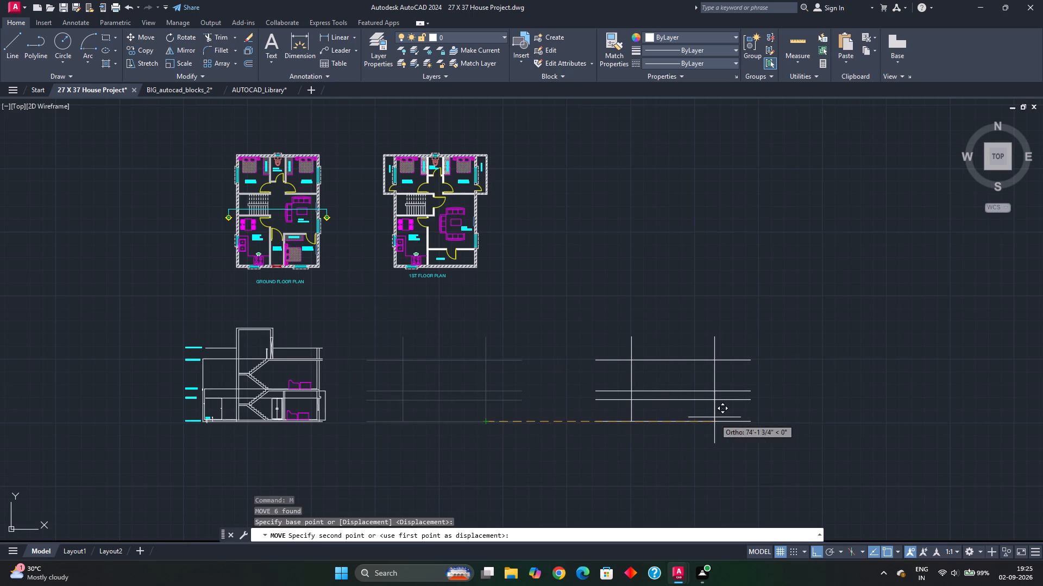
{"action": "left_click", "coordinate": [717, 418]}
{"action": "key", "text": "Escape"}
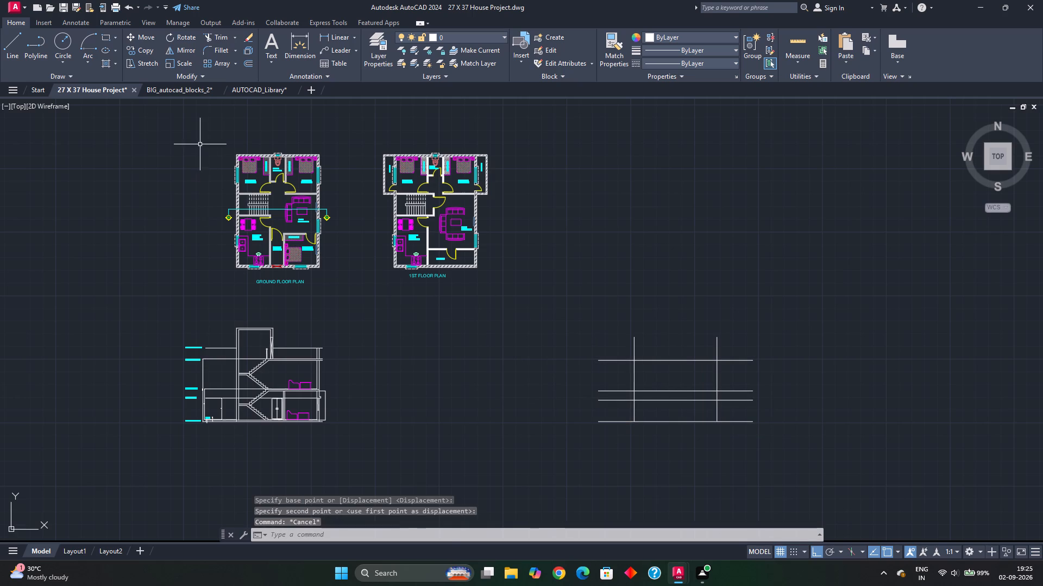
Copy the ground floor plan with its title, placing its lower-left outer corner on the upper end of the left vertical construction line.
{"action": "left_click", "coordinate": [202, 135]}
{"action": "left_click", "coordinate": [331, 303]}
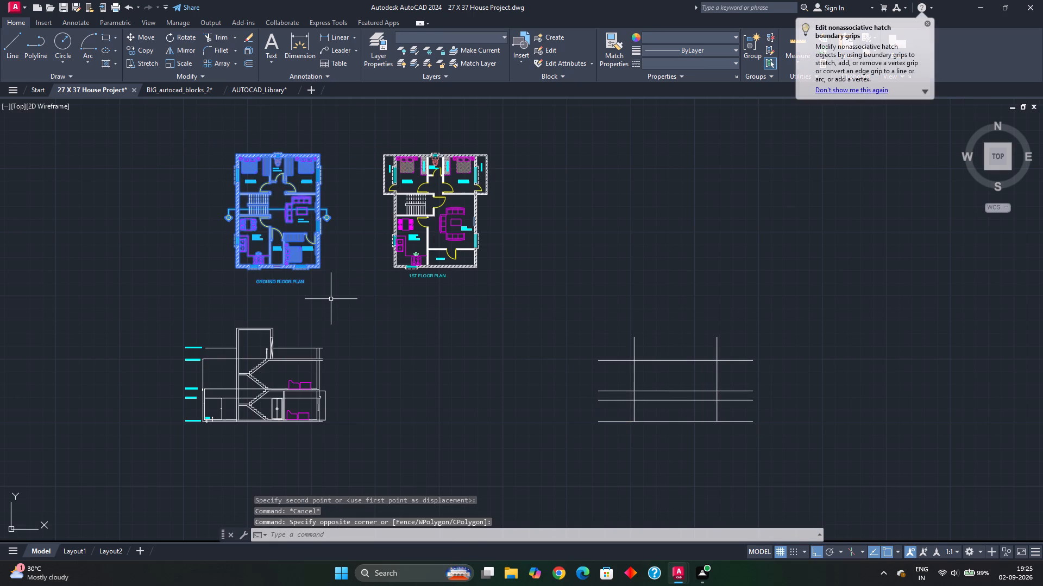
{"action": "type", "text": "CO"}
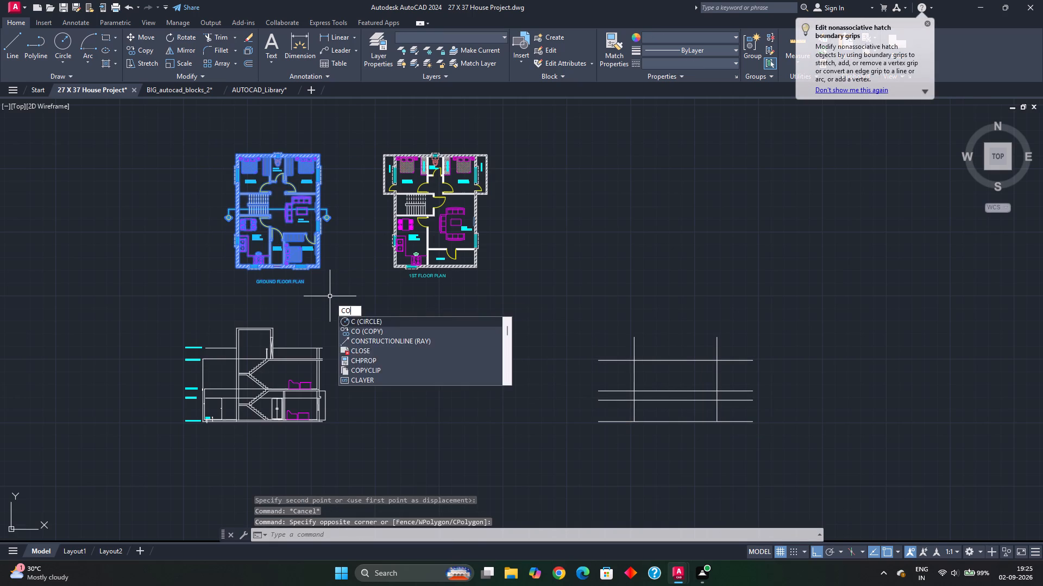
{"action": "key", "text": "Return"}
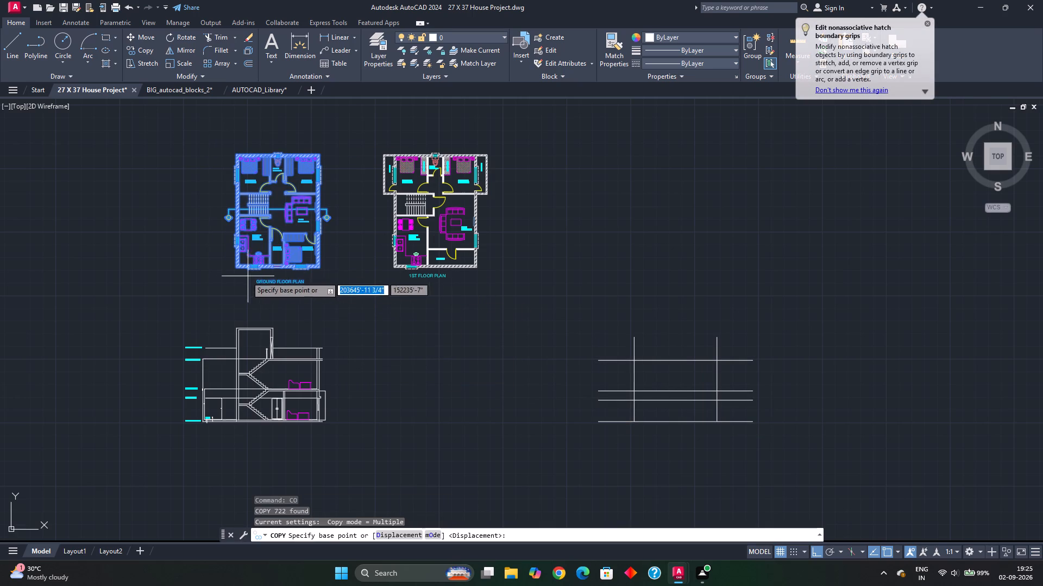
{"action": "left_click", "coordinate": [235, 268]}
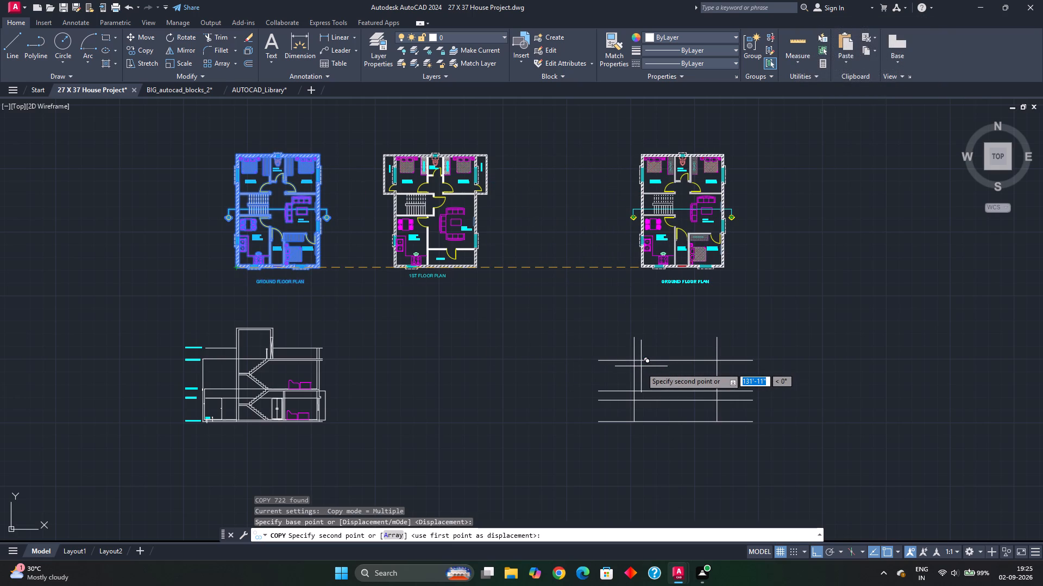
{"action": "key", "text": "F8"}
{"action": "scroll", "coordinate": [637, 358], "scroll_direction": "up", "scroll_amount": 3}
{"action": "scroll", "coordinate": [623, 298], "scroll_direction": "up", "scroll_amount": 3}
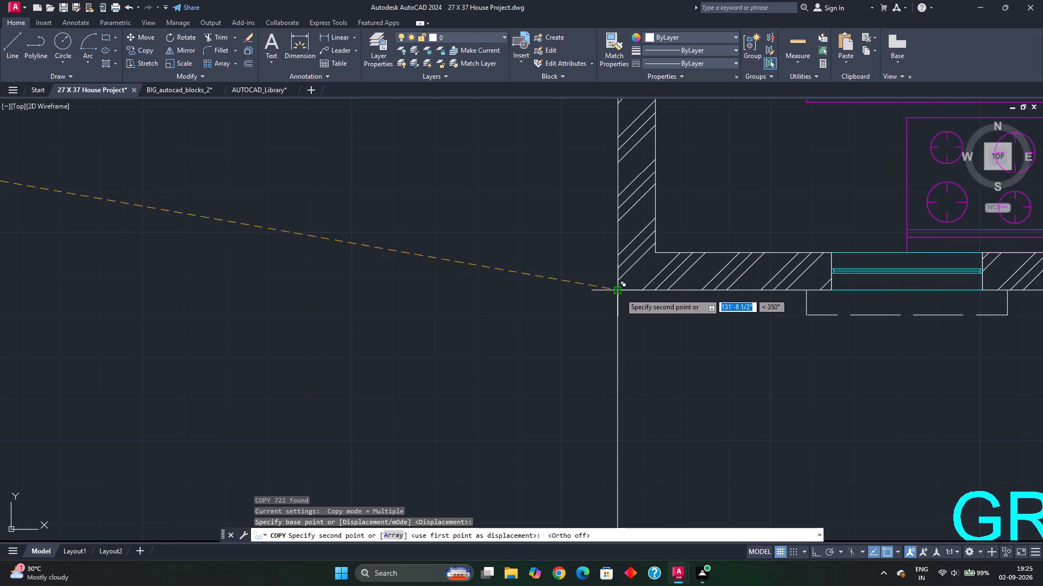
{"action": "scroll", "coordinate": [620, 293], "scroll_direction": "up", "scroll_amount": 2}
{"action": "left_click", "coordinate": [609, 296]}
{"action": "scroll", "coordinate": [652, 316], "scroll_direction": "down", "scroll_amount": 3}
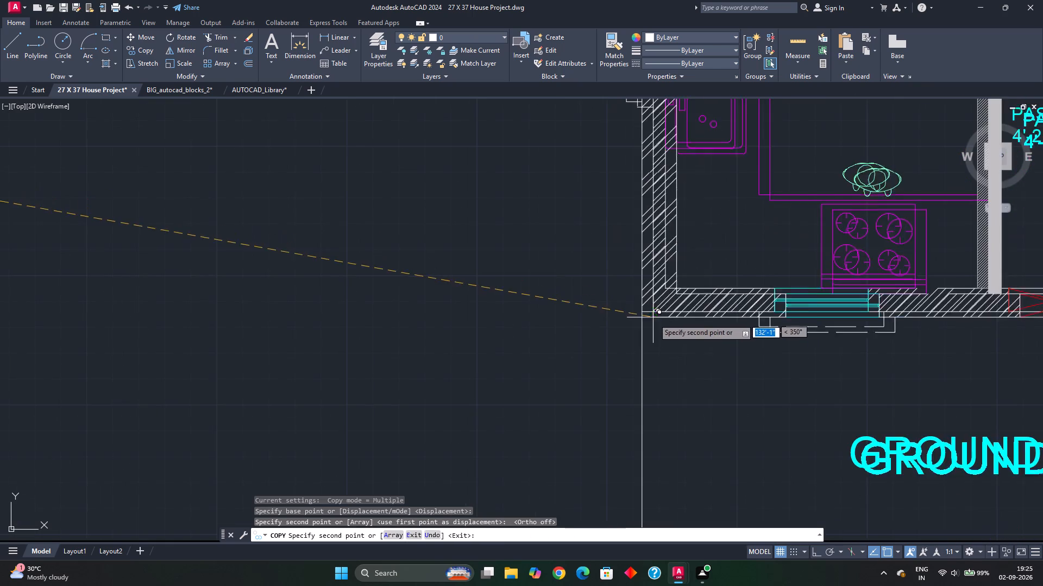
{"action": "key", "text": "Escape"}
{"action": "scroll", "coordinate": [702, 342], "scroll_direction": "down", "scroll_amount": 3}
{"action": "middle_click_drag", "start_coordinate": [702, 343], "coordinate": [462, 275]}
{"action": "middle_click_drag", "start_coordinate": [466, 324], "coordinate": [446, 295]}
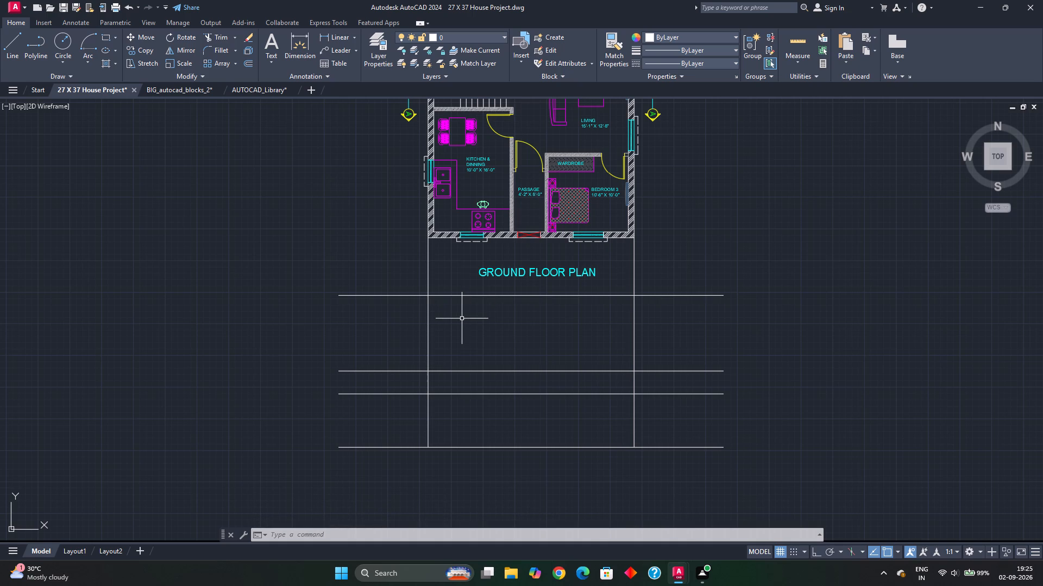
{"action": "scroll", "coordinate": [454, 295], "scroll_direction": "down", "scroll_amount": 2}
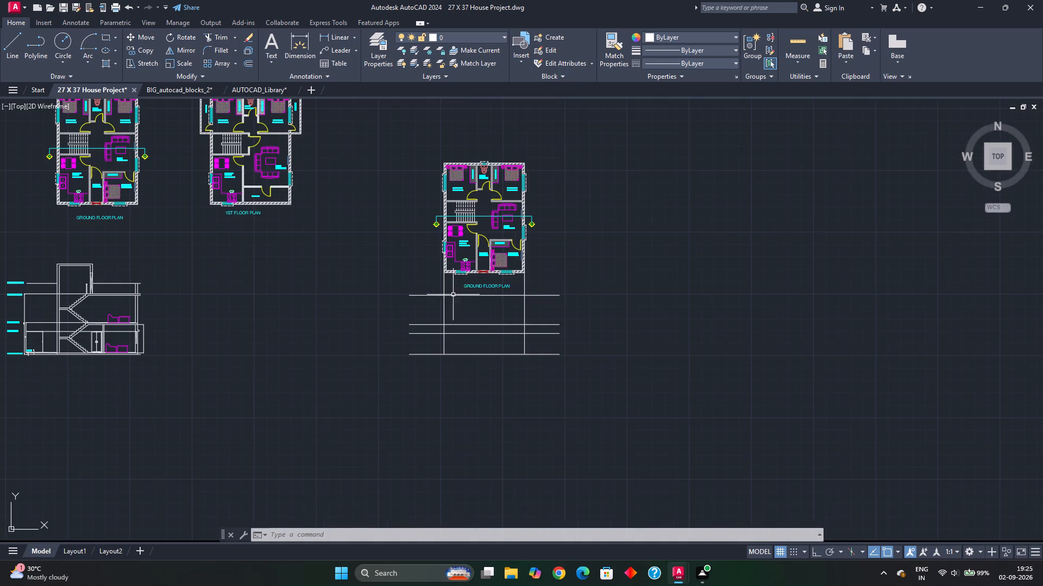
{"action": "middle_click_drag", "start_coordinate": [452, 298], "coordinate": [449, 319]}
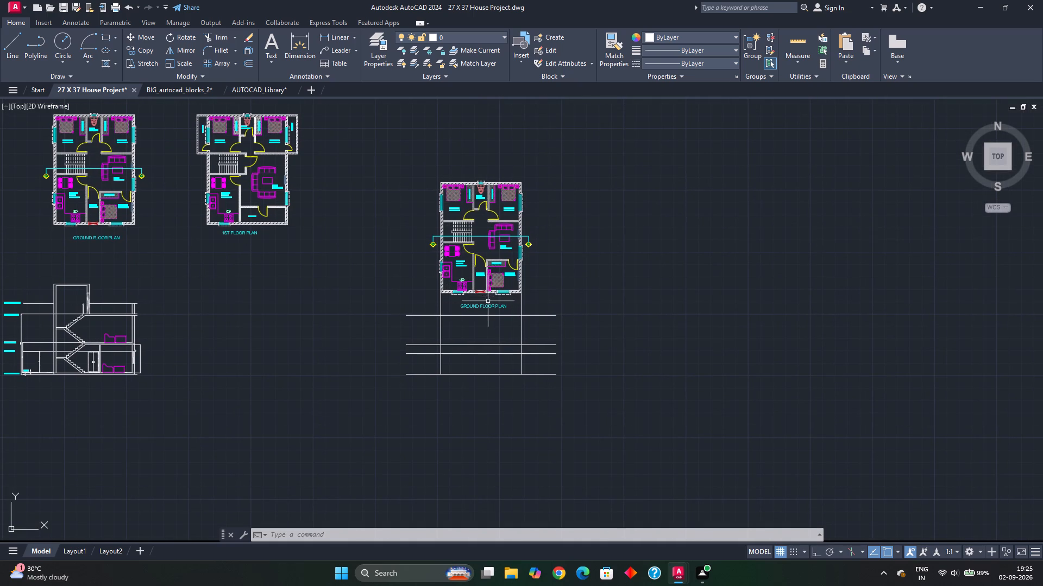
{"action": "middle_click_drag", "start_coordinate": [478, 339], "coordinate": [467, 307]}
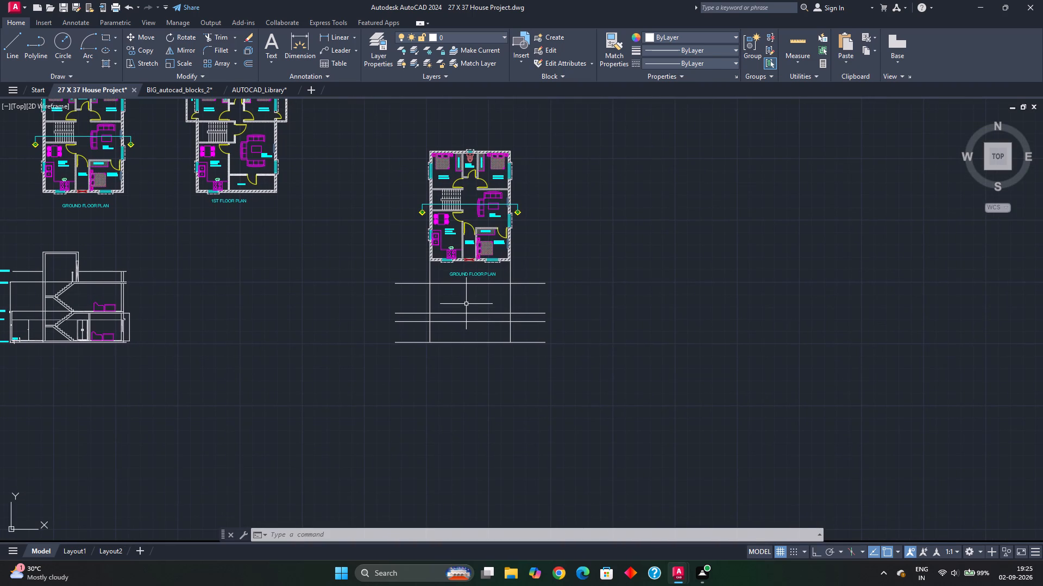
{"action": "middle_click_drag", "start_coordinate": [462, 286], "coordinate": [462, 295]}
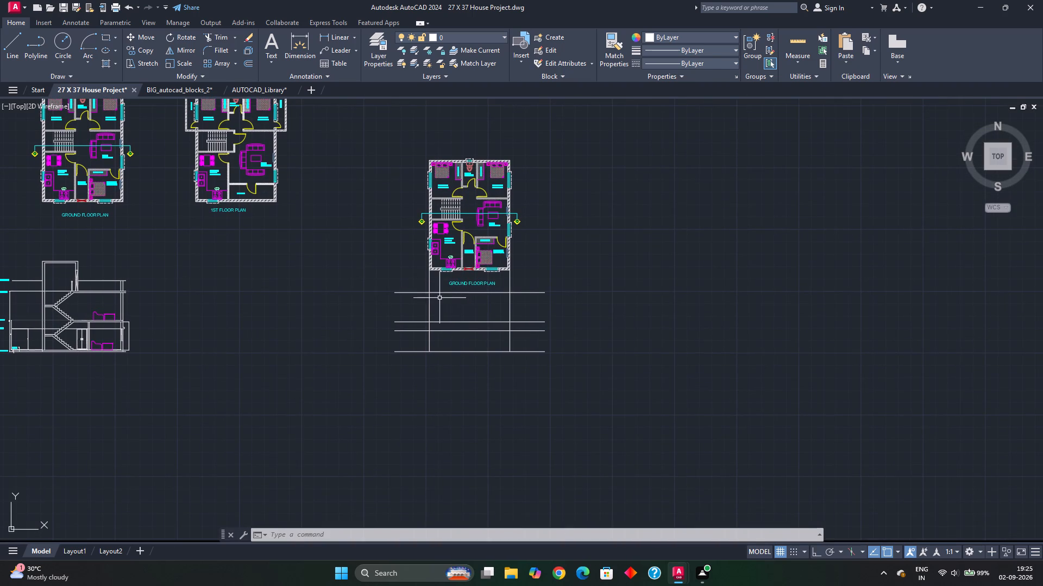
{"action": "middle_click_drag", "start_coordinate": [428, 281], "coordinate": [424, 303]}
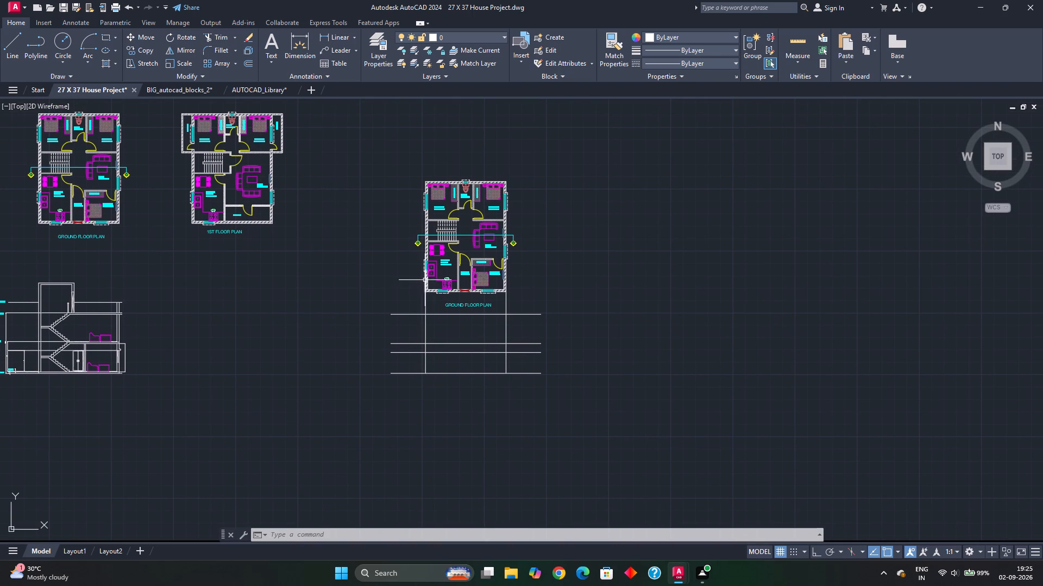
Draw a horizontal line outward to the left from the upper-left outer corner of the copied ground floor plan.
{"action": "scroll", "coordinate": [425, 281], "scroll_direction": "up", "scroll_amount": 1}
{"action": "middle_click_drag", "start_coordinate": [425, 282], "coordinate": [419, 310]}
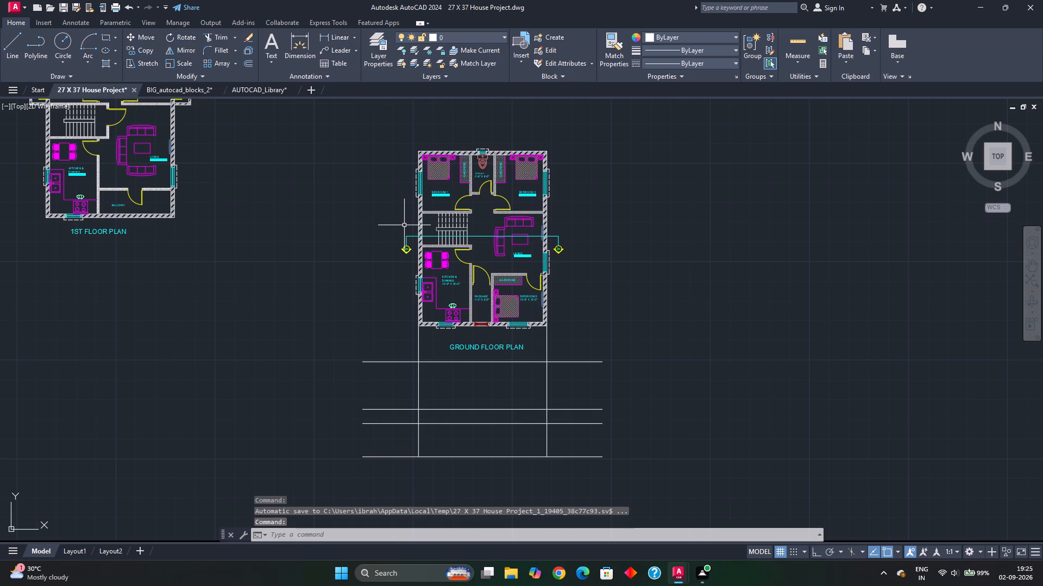
{"action": "key", "text": "l"}
{"action": "key", "text": "Return"}
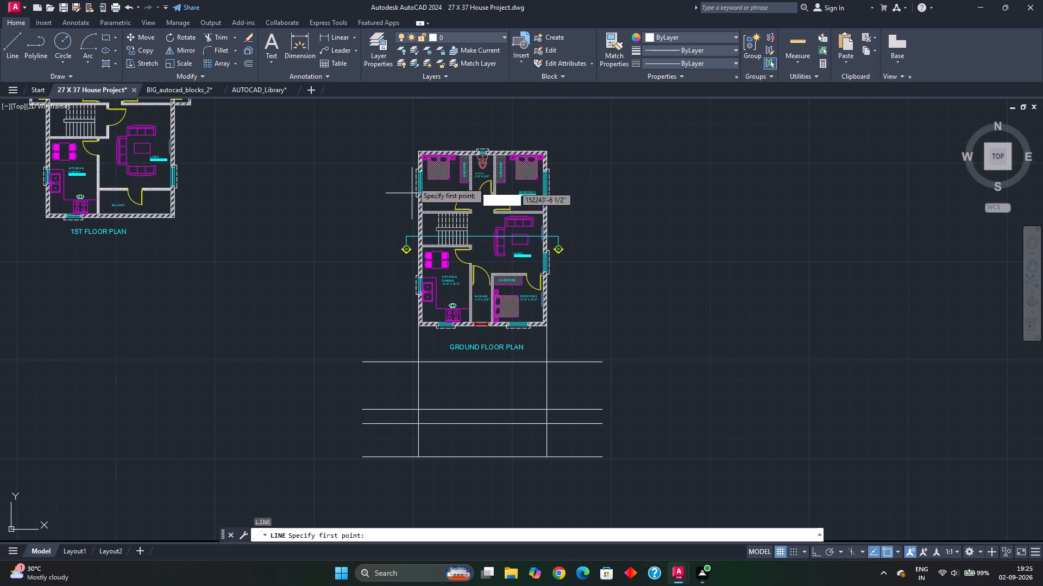
{"action": "left_click", "coordinate": [417, 148]}
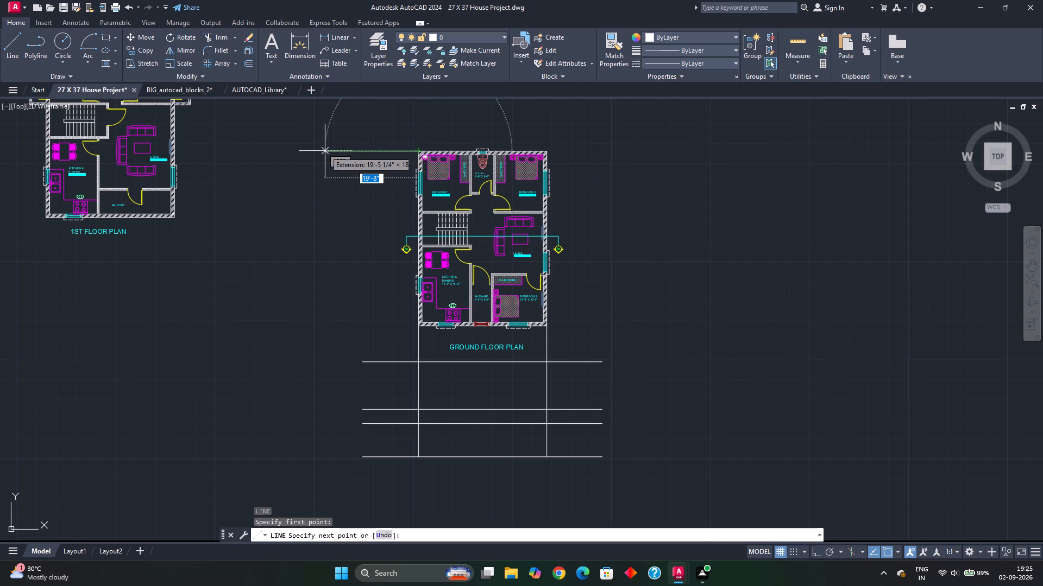
{"action": "left_click", "coordinate": [305, 149]}
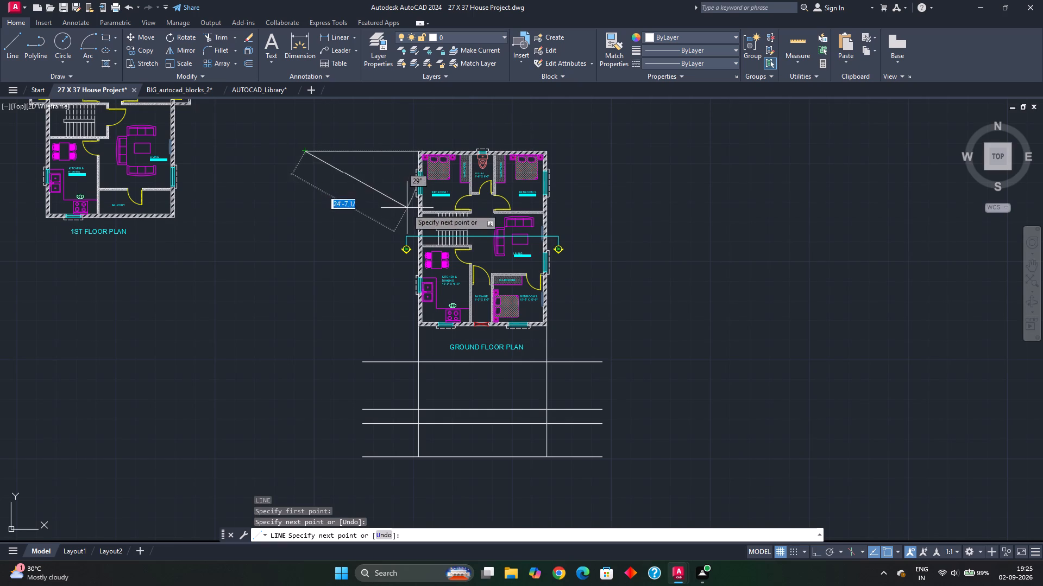
{"action": "key", "text": "Escape"}
{"action": "key", "text": "Escape"}
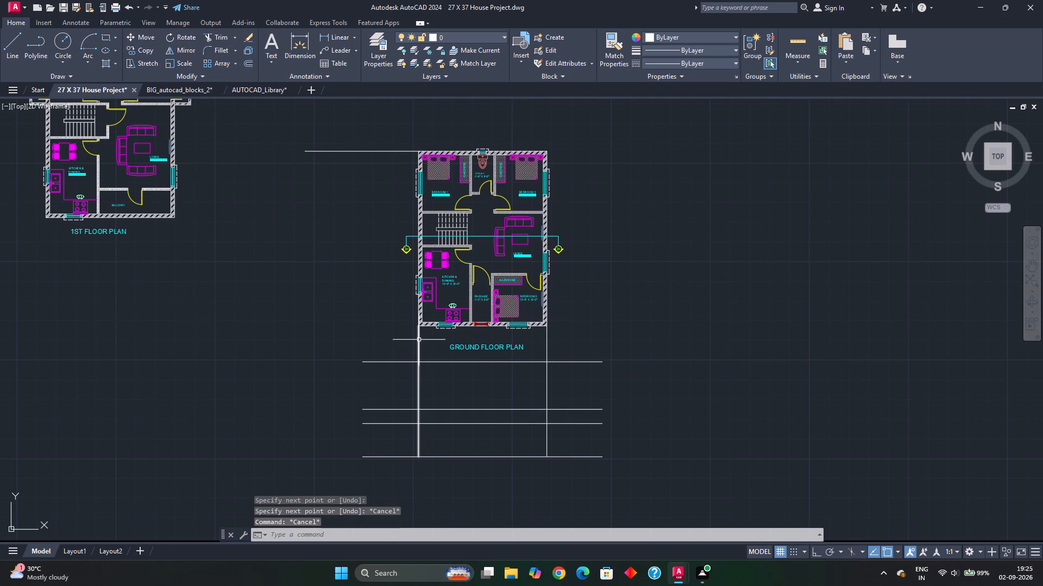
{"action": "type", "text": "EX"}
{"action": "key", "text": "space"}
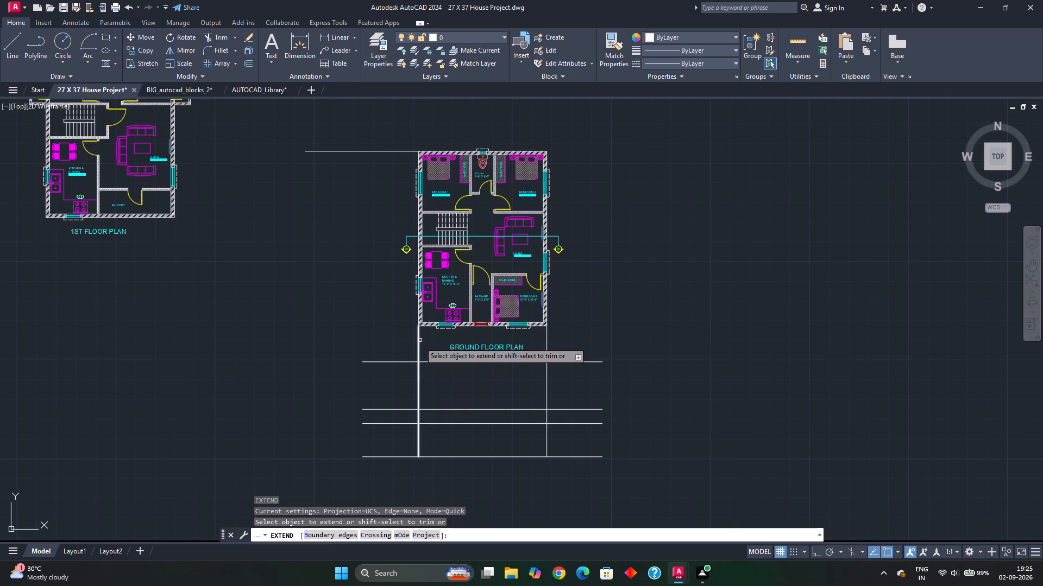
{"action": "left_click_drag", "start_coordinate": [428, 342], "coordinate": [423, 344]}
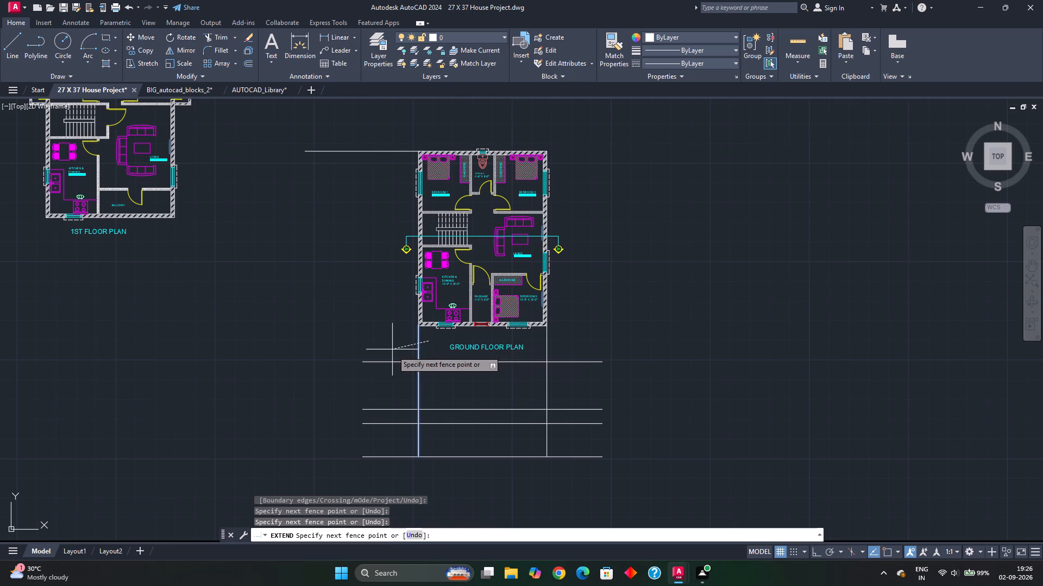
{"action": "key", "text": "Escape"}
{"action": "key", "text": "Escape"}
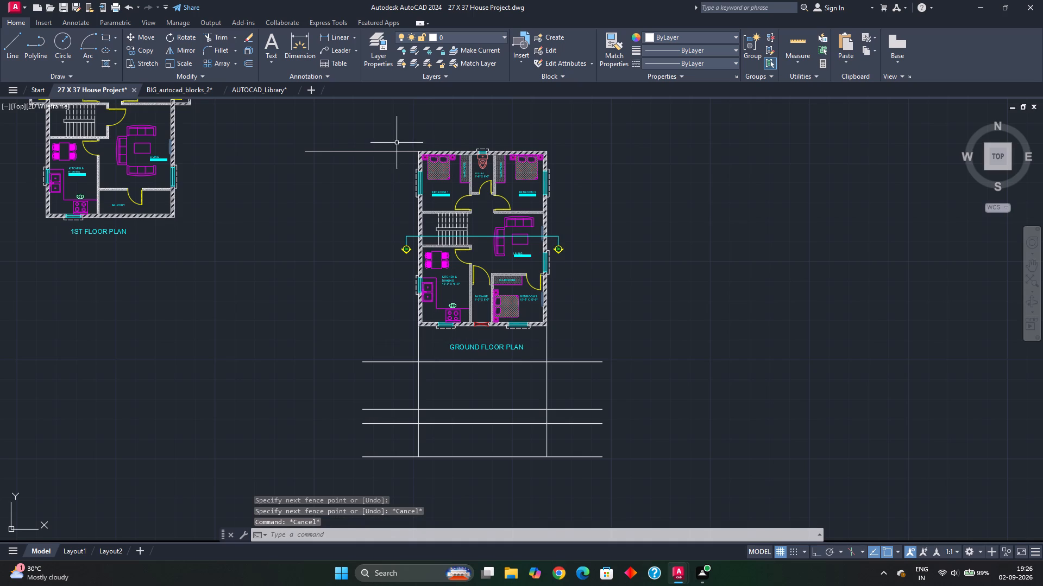
Move the copied ground floor plan, without its title, about 35' horizontally to the right, clear of the vertical construction lines.
{"action": "left_click", "coordinate": [400, 135]}
{"action": "left_click", "coordinate": [573, 339]}
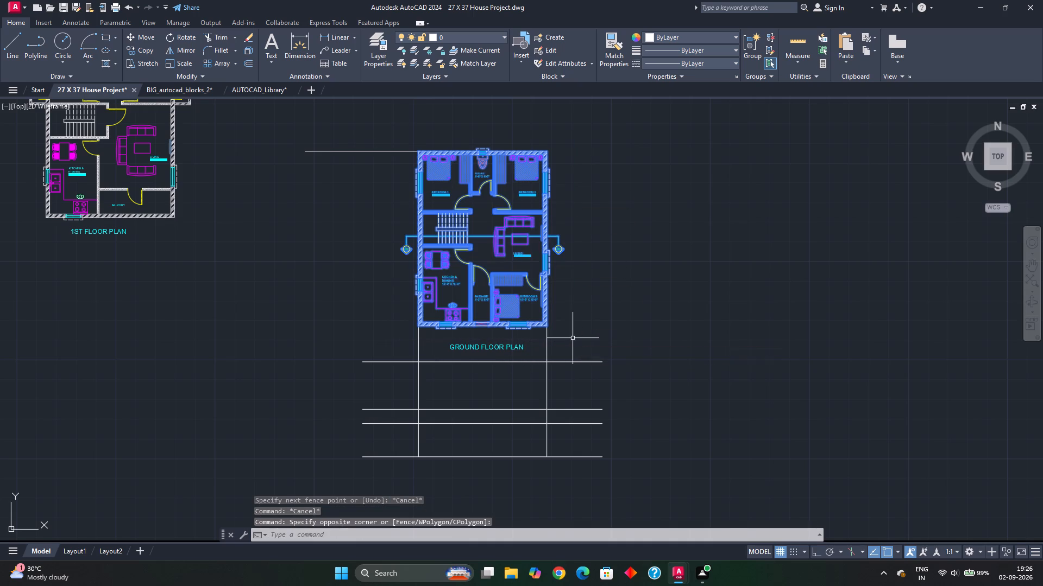
{"action": "key", "text": "m"}
{"action": "key", "text": "Return"}
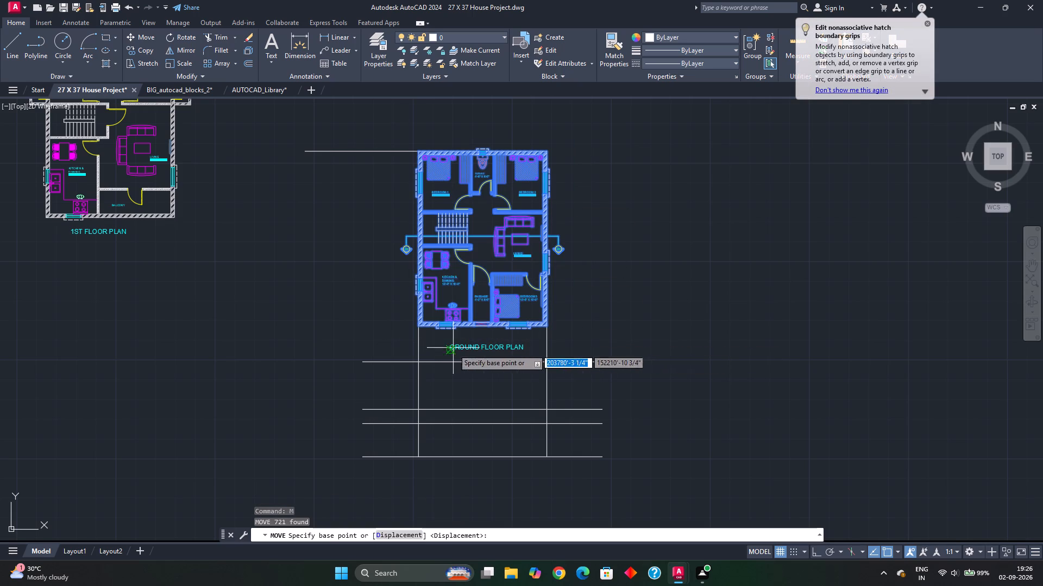
{"action": "left_click", "coordinate": [546, 329]}
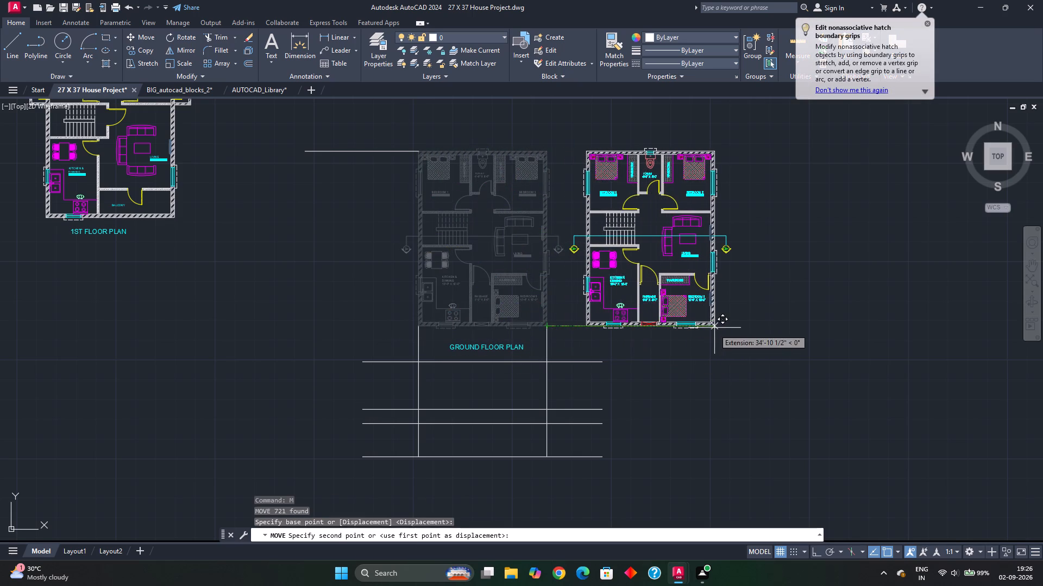
{"action": "left_click", "coordinate": [717, 329]}
{"action": "key", "text": "Escape"}
Extend the left vertical construction line up to the new horizontal line.
{"action": "type", "text": "EX"}
{"action": "key", "text": "space"}
{"action": "left_click", "coordinate": [418, 344]}
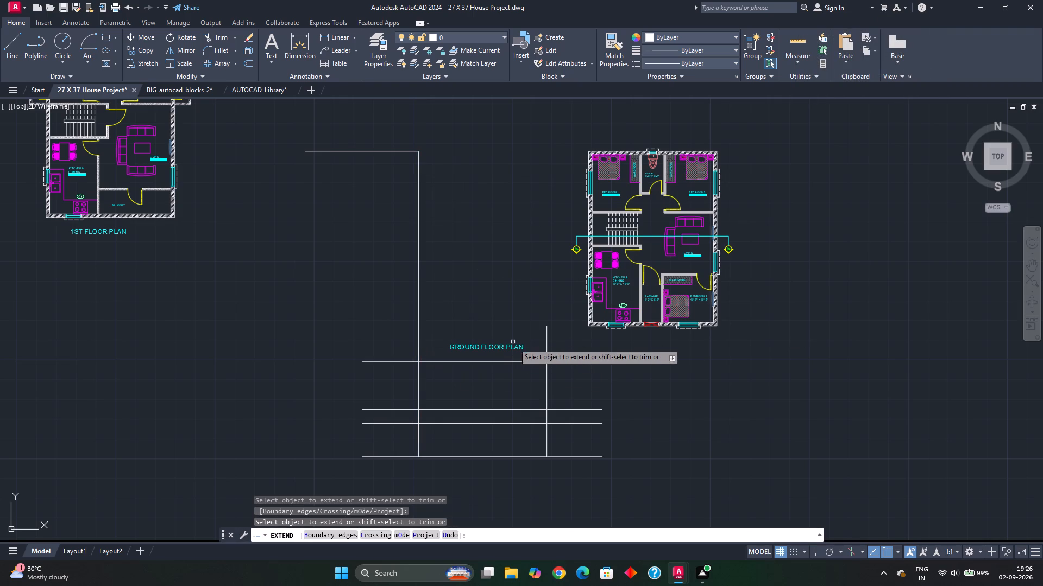
{"action": "key", "text": "Escape"}
Move the copied ground floor plan so its lower-left outer corner sits on the upper end of the extended left vertical line.
{"action": "middle_click_drag", "start_coordinate": [564, 337], "coordinate": [564, 352]}
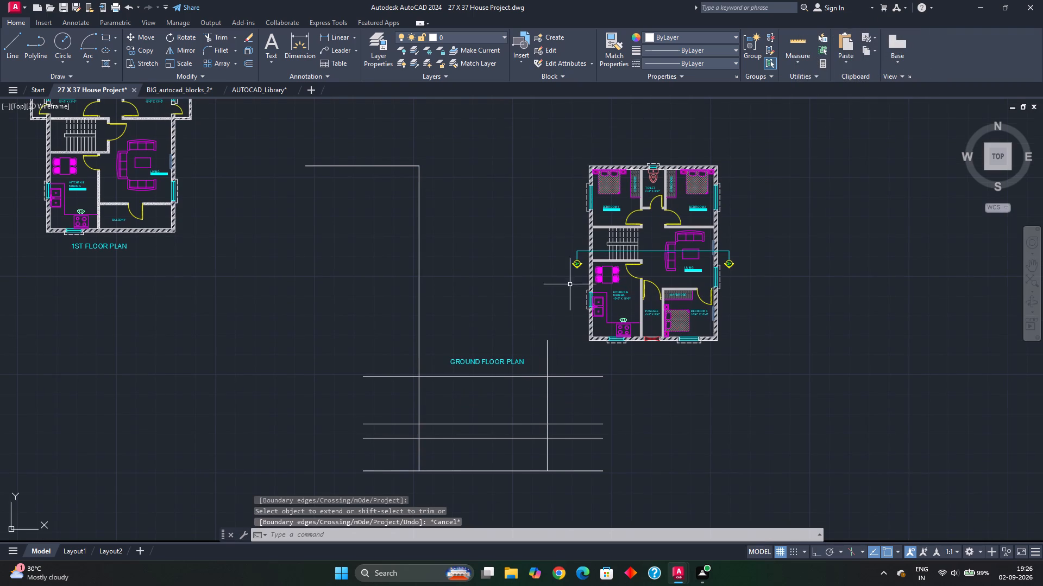
{"action": "left_click", "coordinate": [553, 149]}
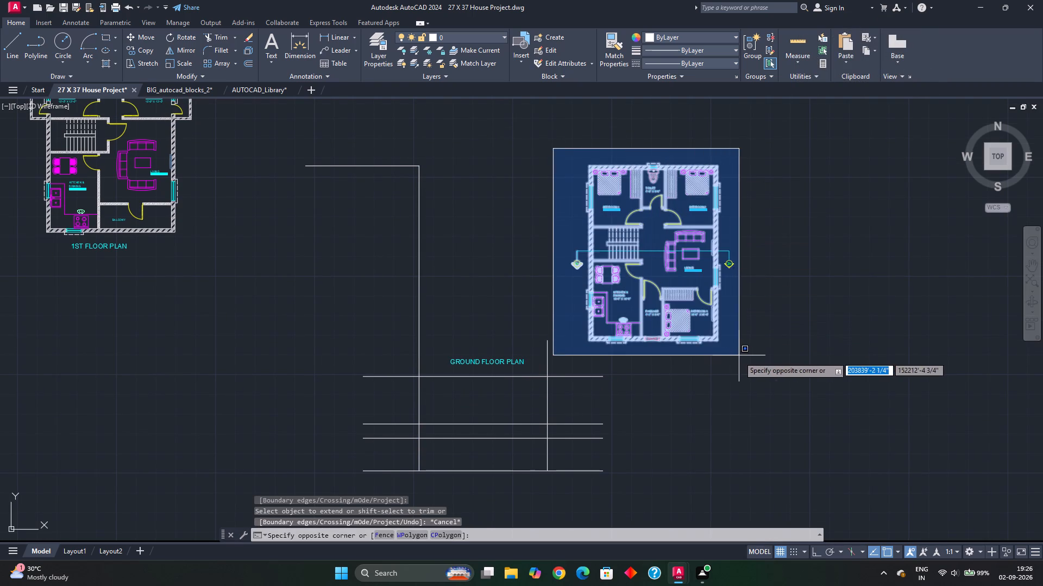
{"action": "left_click", "coordinate": [739, 356]}
{"action": "key", "text": "m"}
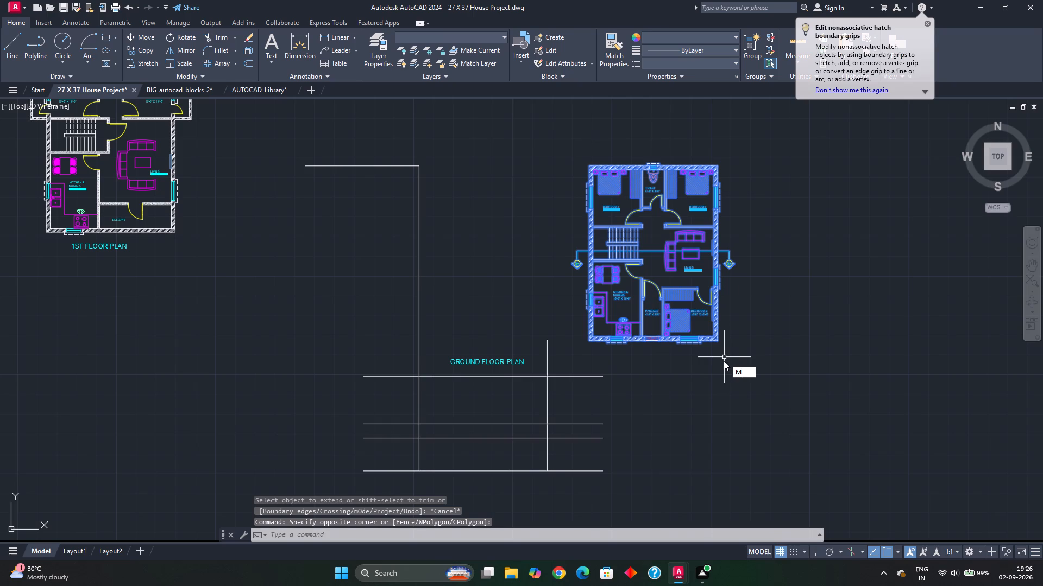
{"action": "key", "text": "Return"}
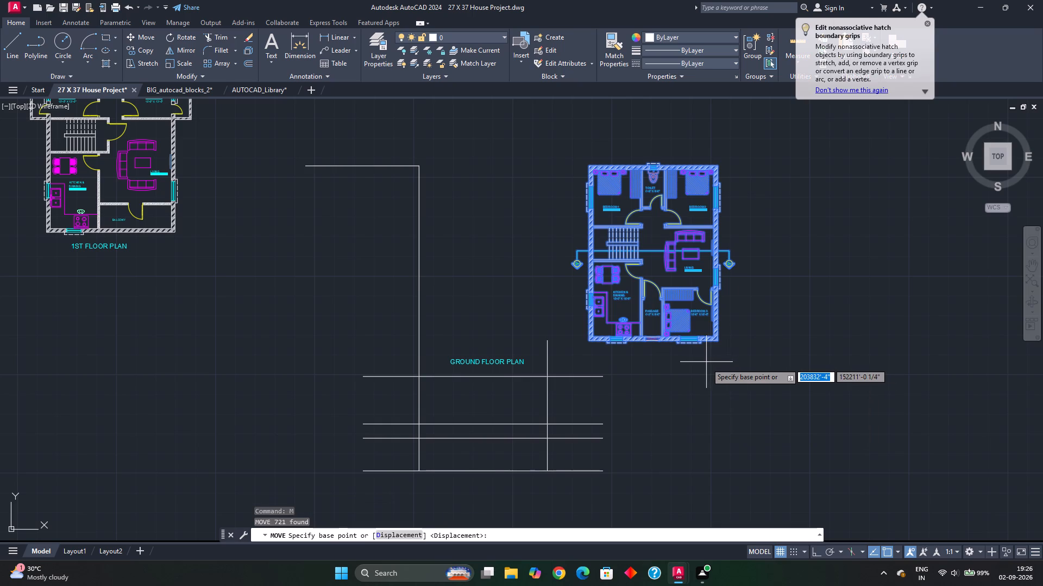
{"action": "key", "text": "F8"}
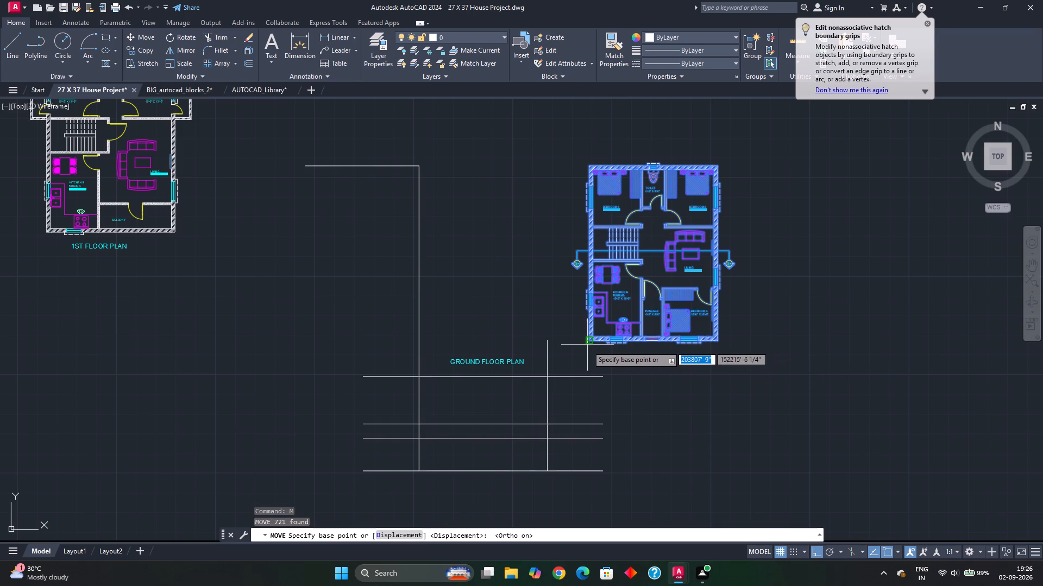
{"action": "left_click", "coordinate": [588, 342]}
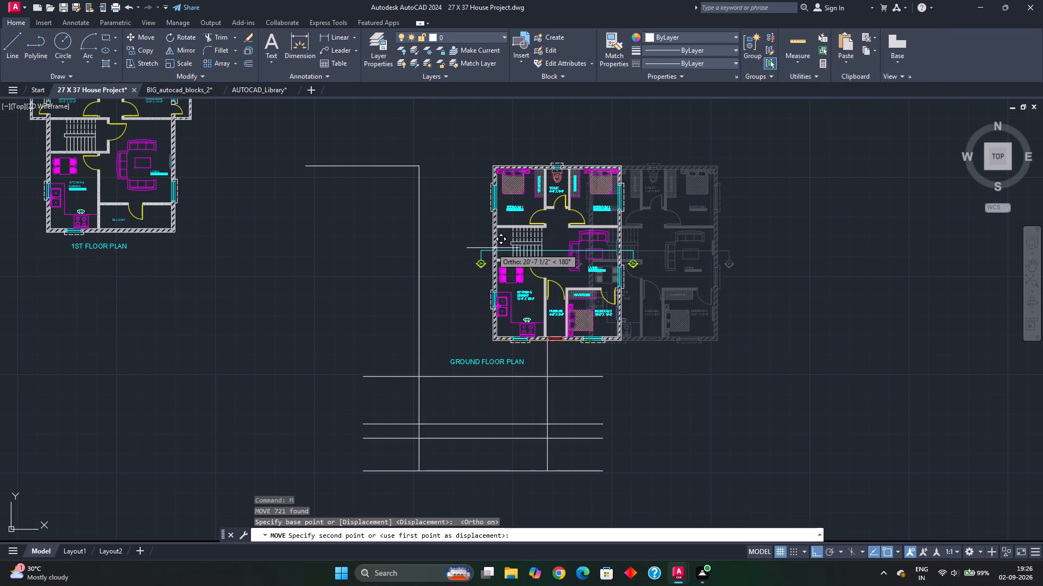
{"action": "key", "text": "F8"}
{"action": "middle_click_drag", "start_coordinate": [458, 226], "coordinate": [521, 318]}
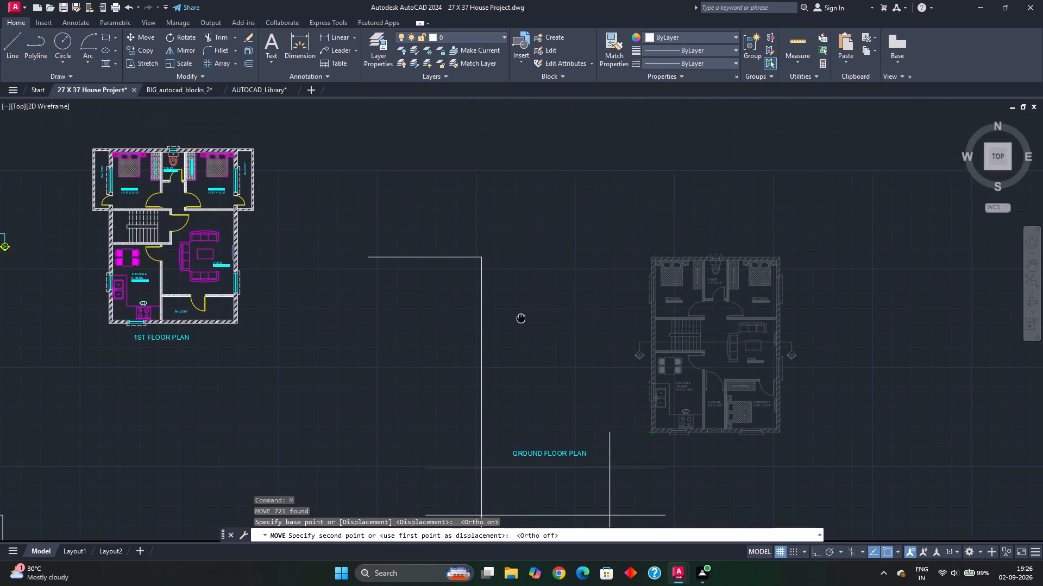
{"action": "middle_click_drag", "start_coordinate": [521, 318], "coordinate": [521, 319]}
{"action": "scroll", "coordinate": [497, 266], "scroll_direction": "up", "scroll_amount": 2}
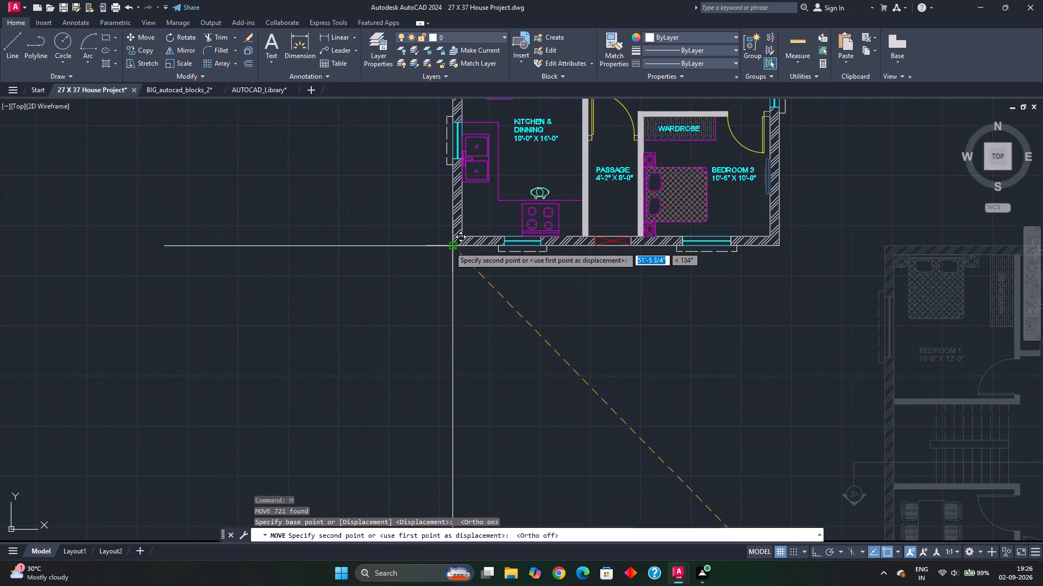
{"action": "left_click", "coordinate": [449, 246]}
{"action": "scroll", "coordinate": [494, 292], "scroll_direction": "down", "scroll_amount": 2}
{"action": "middle_click_drag", "start_coordinate": [533, 345], "coordinate": [528, 323]}
{"action": "key", "text": "Escape"}
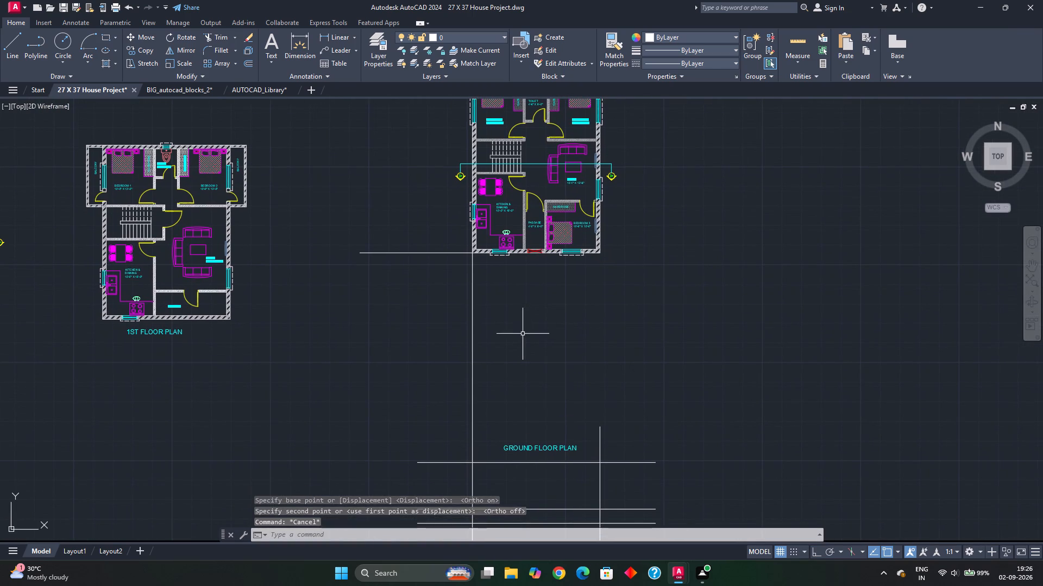
{"action": "key", "text": "Escape"}
{"action": "left_click", "coordinate": [454, 251]}
{"action": "key", "text": "Escape"}
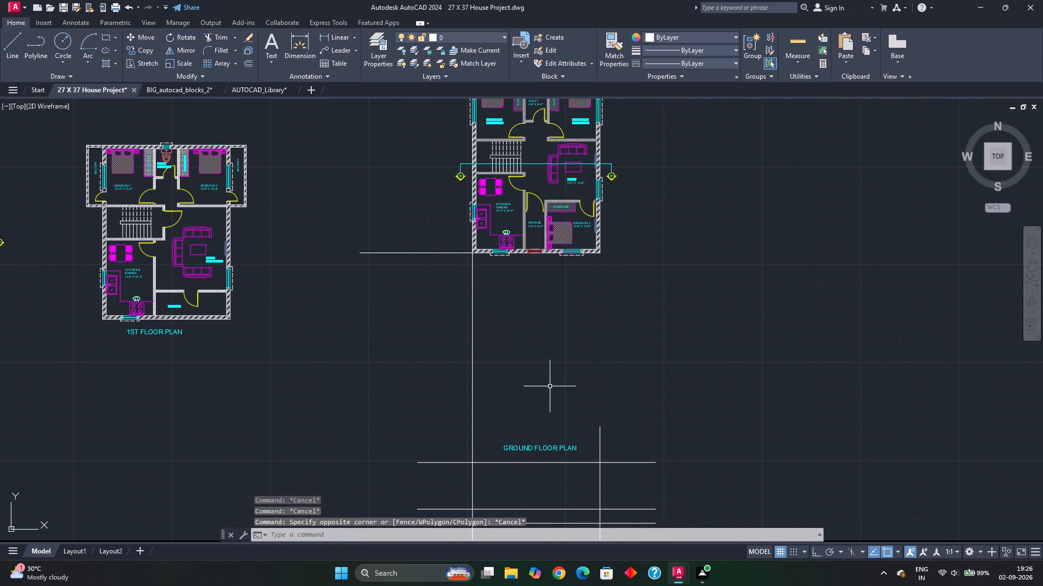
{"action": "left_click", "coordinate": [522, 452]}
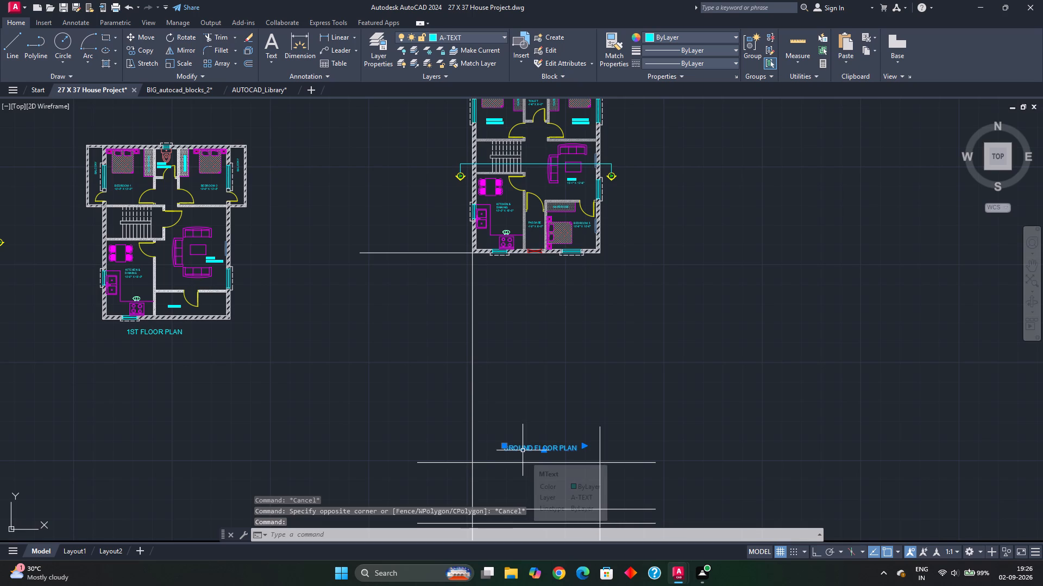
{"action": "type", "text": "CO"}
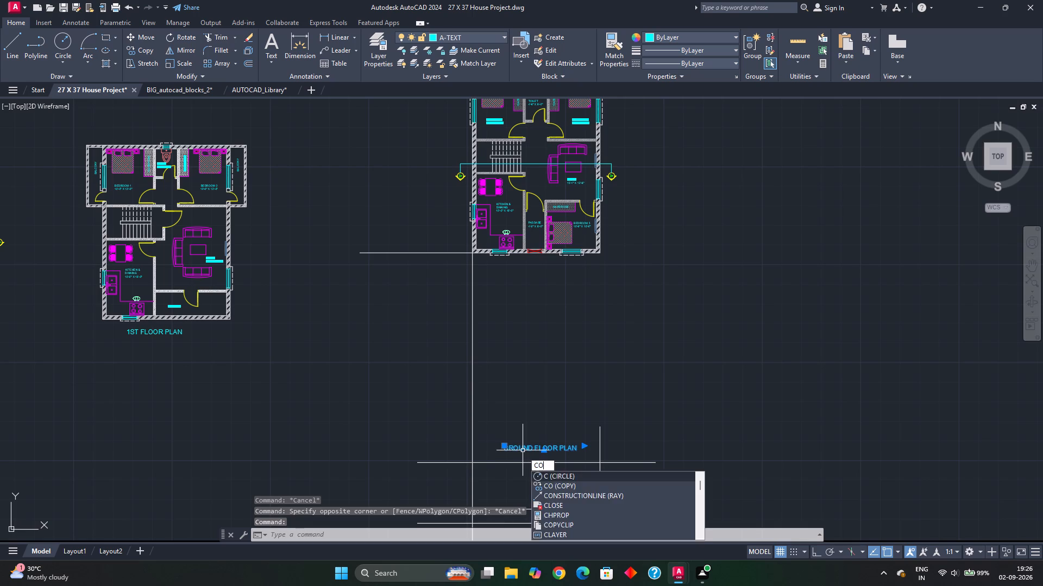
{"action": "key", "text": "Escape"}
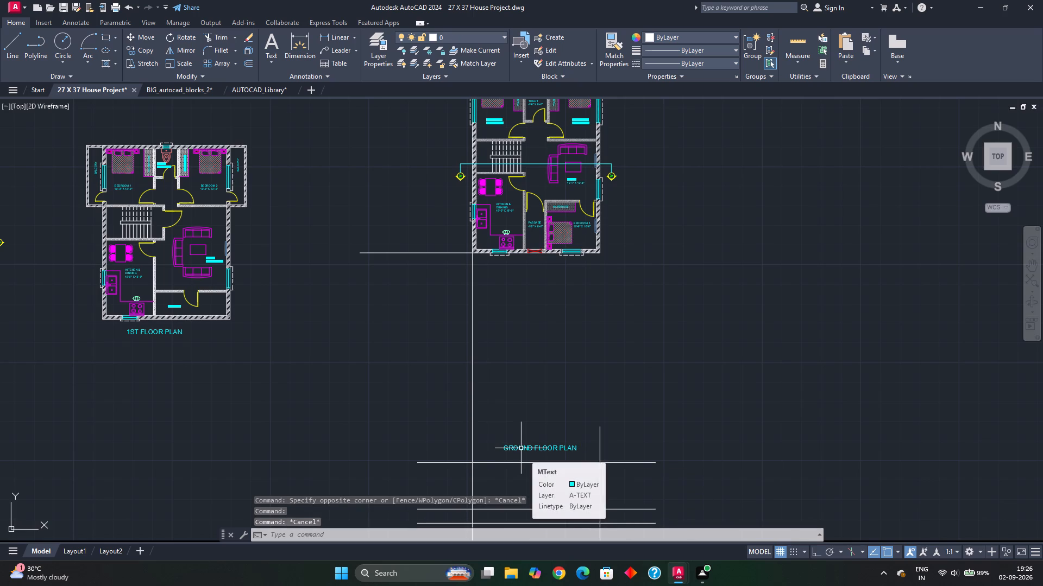
Move the GROUND FLOOR PLAN title straight up about 38' so it sits just below the copied ground floor plan.
{"action": "left_click", "coordinate": [521, 449]}
{"action": "key", "text": "m"}
{"action": "key", "text": "Return"}
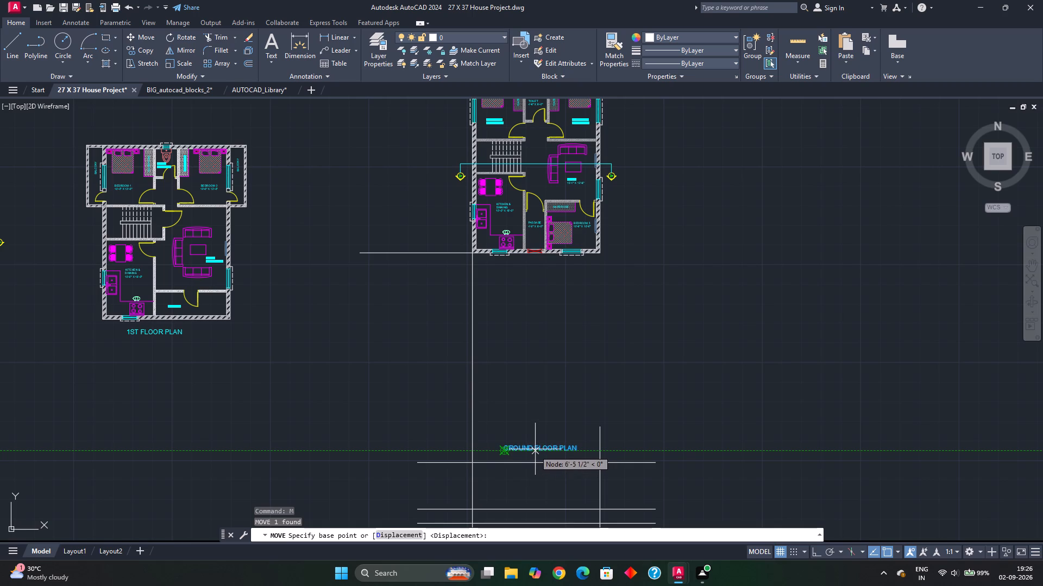
{"action": "left_click", "coordinate": [535, 450]}
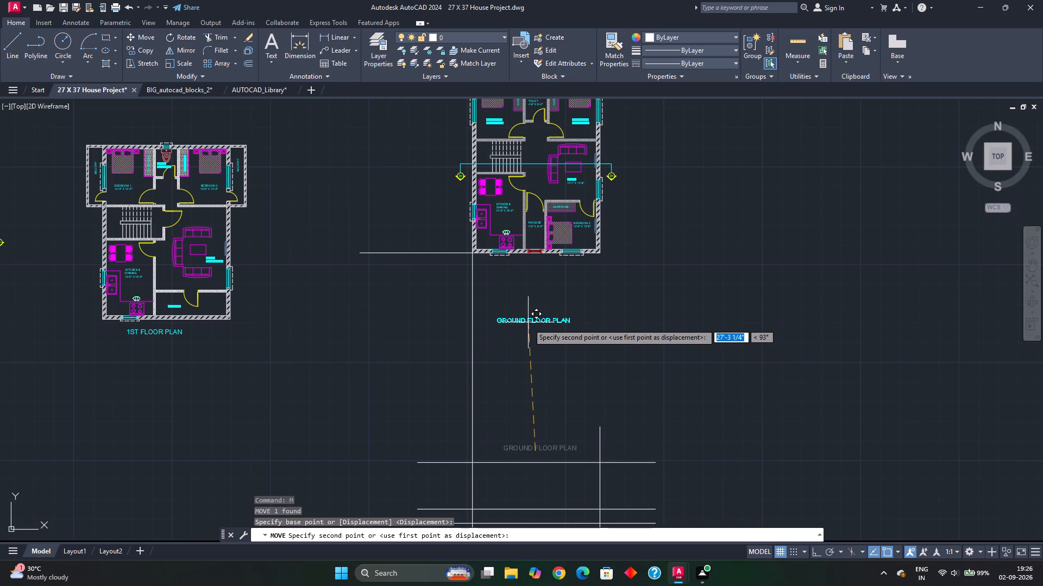
{"action": "key", "text": "F8"}
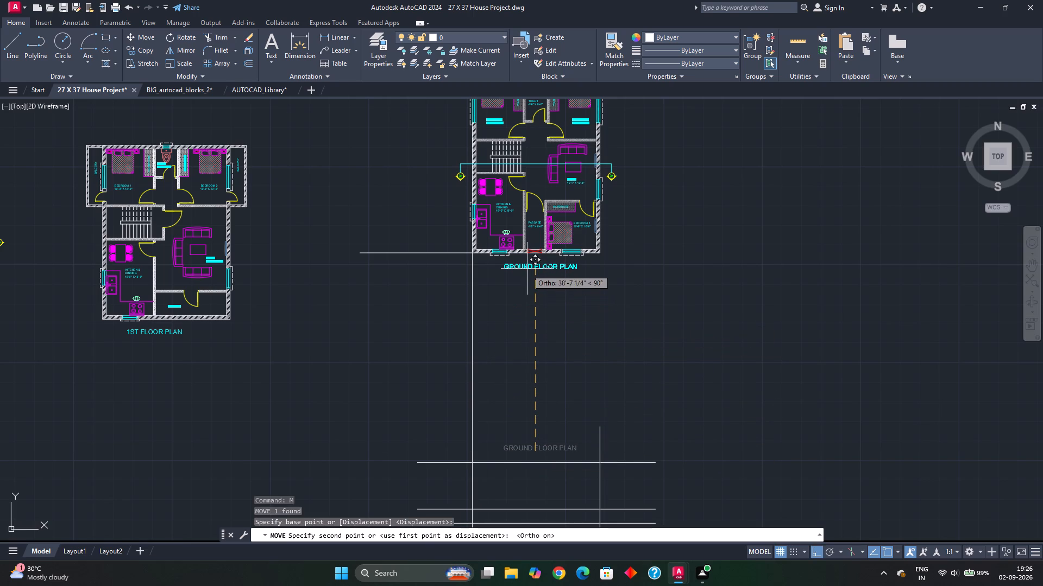
{"action": "left_click", "coordinate": [527, 269]}
{"action": "key", "text": "Escape"}
Erase the horizontal construction line running left from the lower-left outer corner of the copied ground floor plan.
{"action": "middle_click_drag", "start_coordinate": [556, 355], "coordinate": [552, 343]}
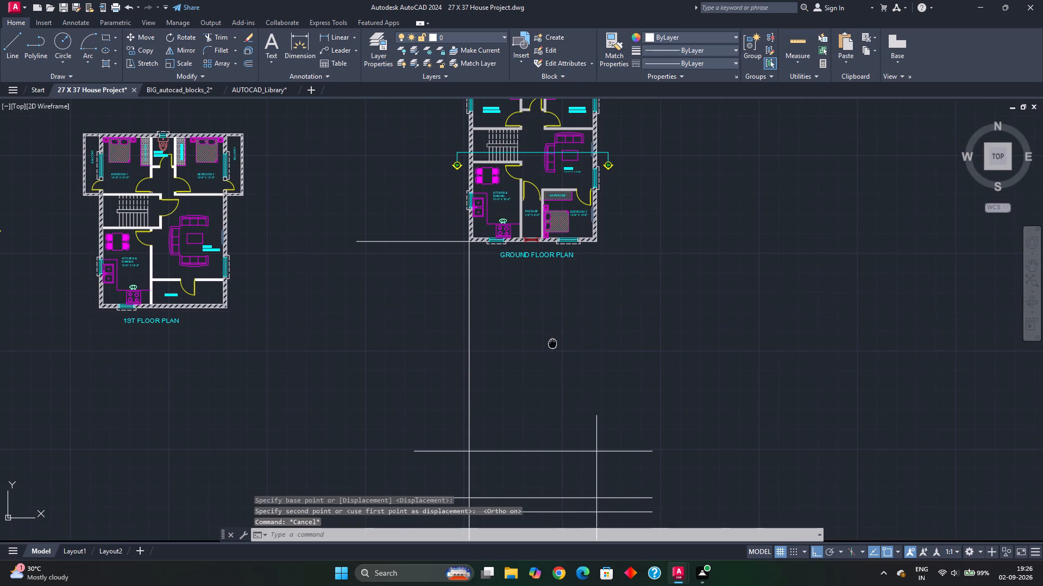
{"action": "middle_click", "coordinate": [538, 388]}
{"action": "middle_click_drag", "start_coordinate": [544, 371], "coordinate": [543, 402]}
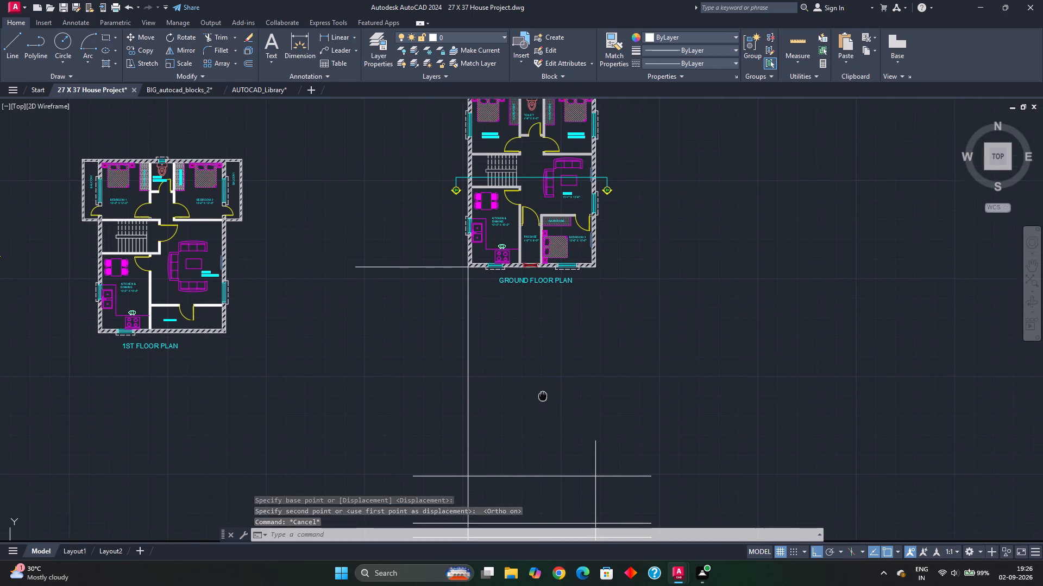
{"action": "middle_click_drag", "start_coordinate": [543, 402], "coordinate": [535, 439]}
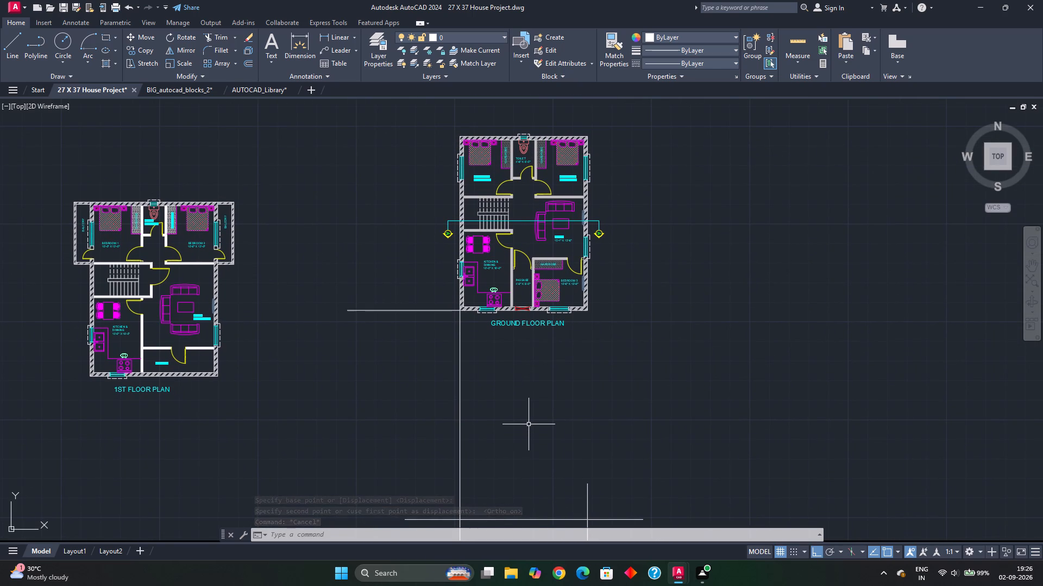
{"action": "middle_click_drag", "start_coordinate": [529, 439], "coordinate": [521, 407]}
{"action": "key", "text": "Escape"}
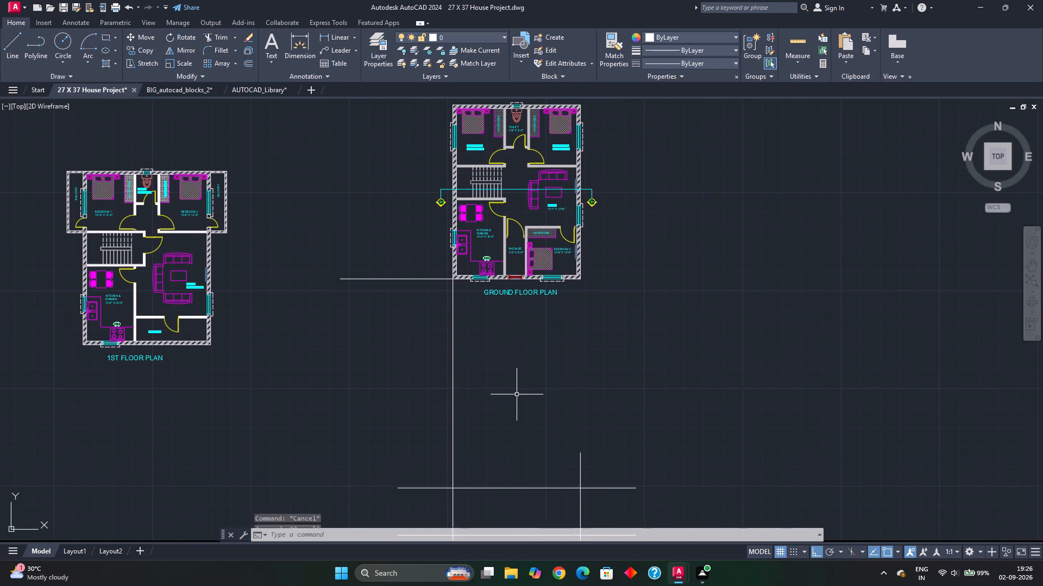
{"action": "key", "text": "Escape"}
{"action": "left_click_drag", "start_coordinate": [439, 283], "coordinate": [447, 309]}
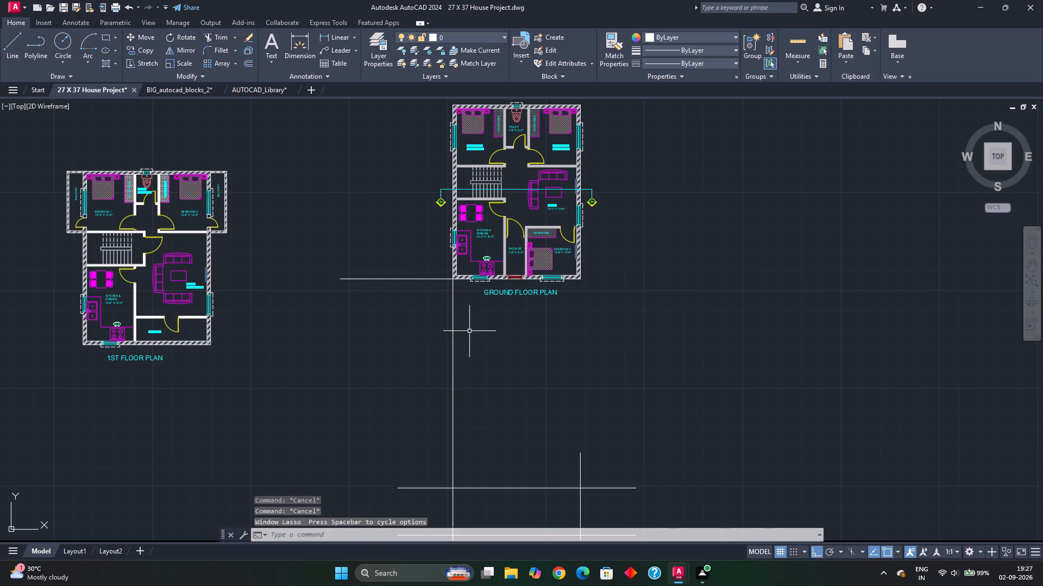
{"action": "left_click_drag", "start_coordinate": [471, 333], "coordinate": [448, 316]}
{"action": "left_click", "coordinate": [413, 267]}
{"action": "key", "text": "Escape"}
{"action": "key", "text": "Escape"}
{"action": "left_click_drag", "start_coordinate": [419, 273], "coordinate": [410, 290]}
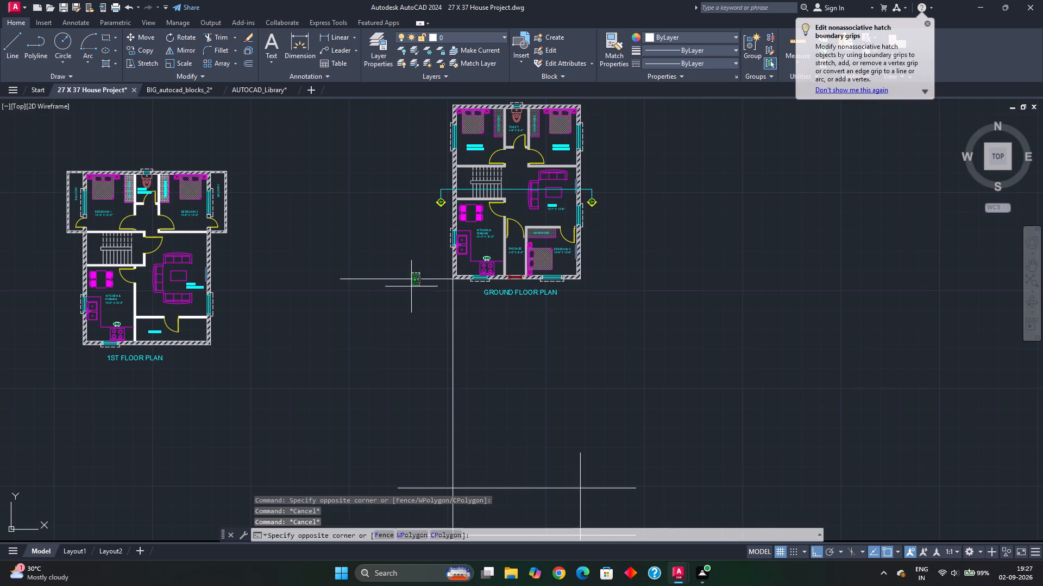
{"action": "left_click_drag", "start_coordinate": [410, 290], "coordinate": [401, 304]}
{"action": "key", "text": "Delete"}
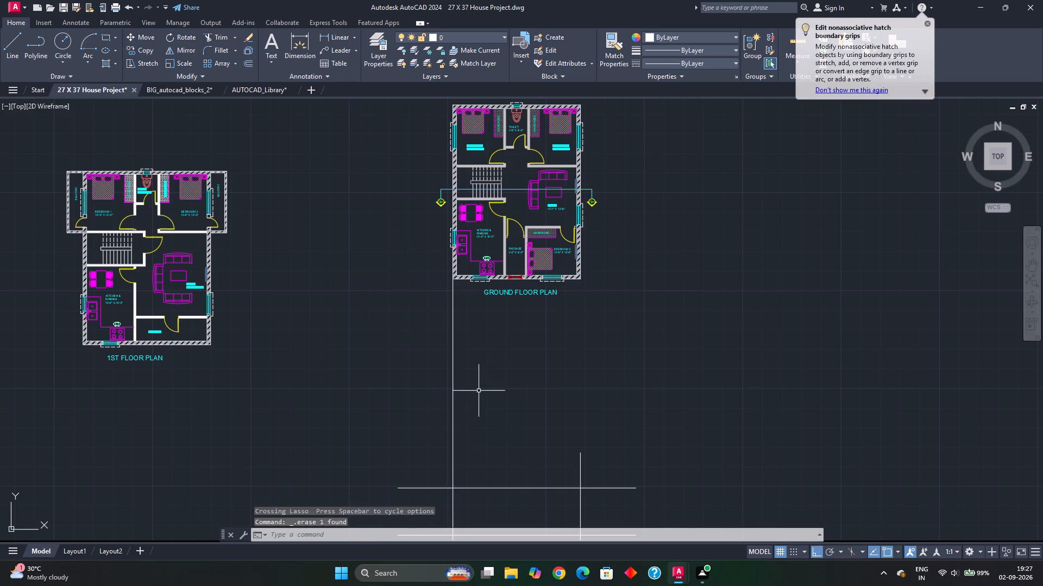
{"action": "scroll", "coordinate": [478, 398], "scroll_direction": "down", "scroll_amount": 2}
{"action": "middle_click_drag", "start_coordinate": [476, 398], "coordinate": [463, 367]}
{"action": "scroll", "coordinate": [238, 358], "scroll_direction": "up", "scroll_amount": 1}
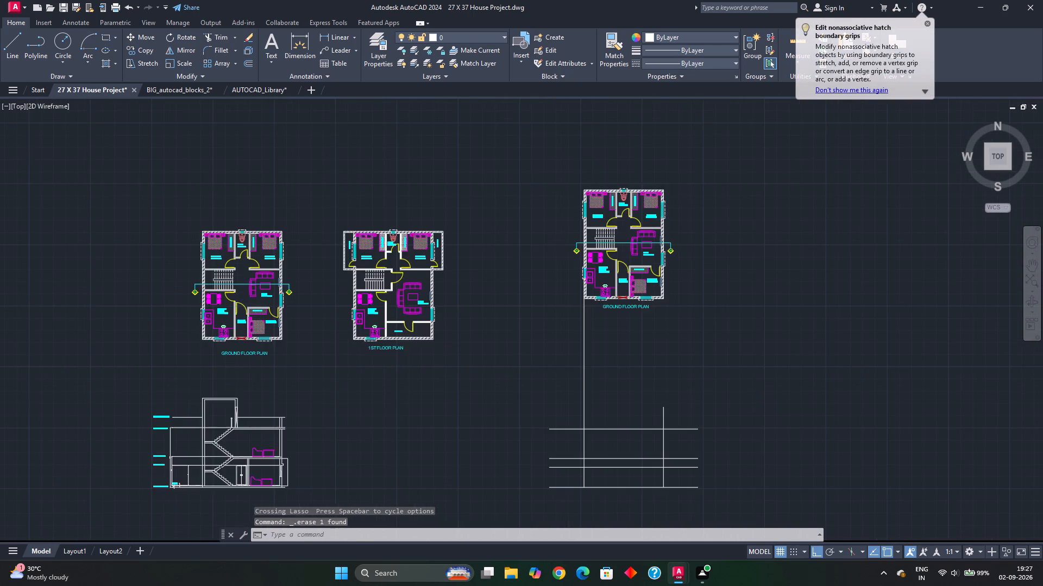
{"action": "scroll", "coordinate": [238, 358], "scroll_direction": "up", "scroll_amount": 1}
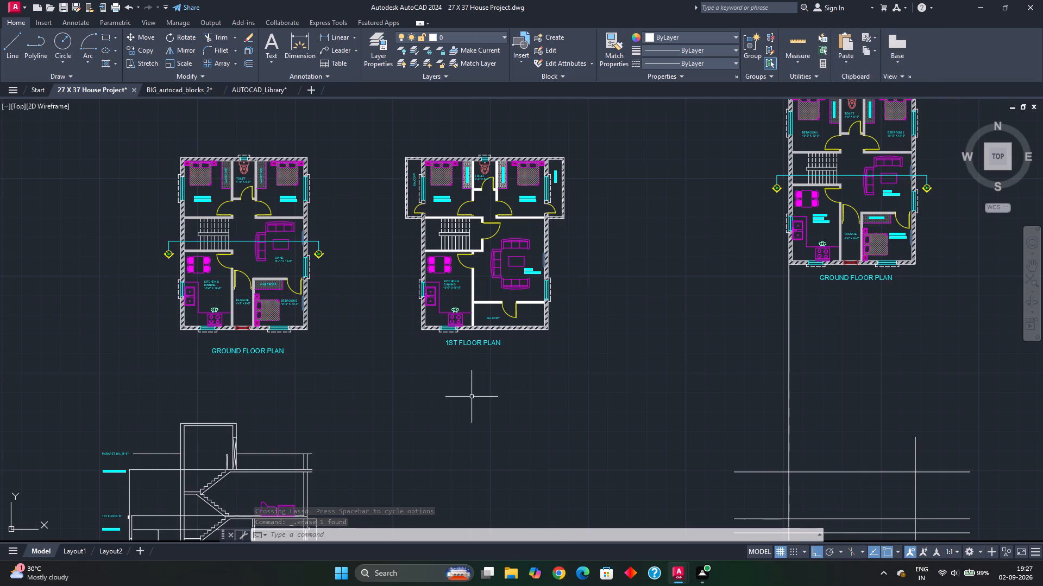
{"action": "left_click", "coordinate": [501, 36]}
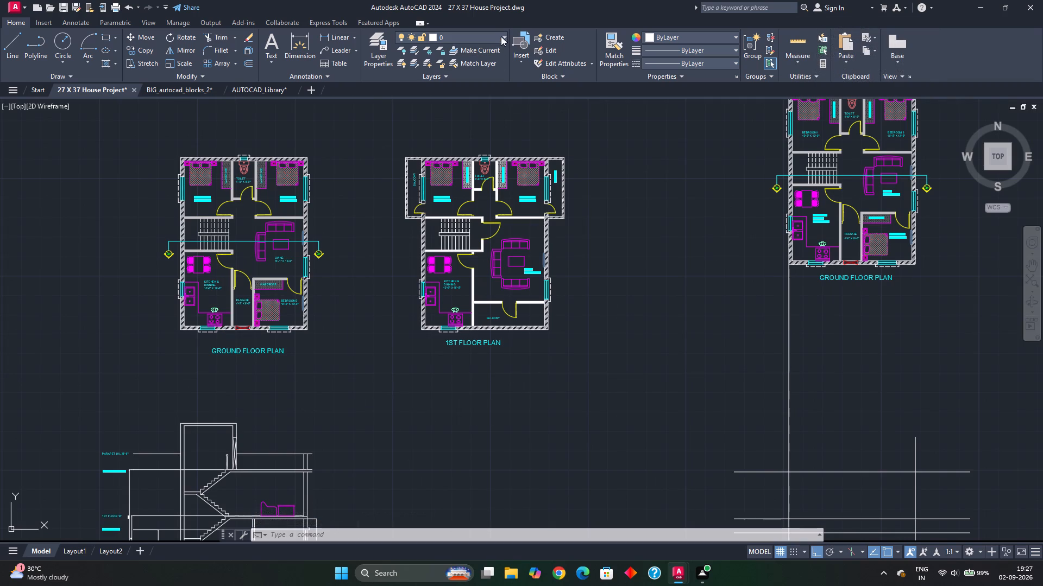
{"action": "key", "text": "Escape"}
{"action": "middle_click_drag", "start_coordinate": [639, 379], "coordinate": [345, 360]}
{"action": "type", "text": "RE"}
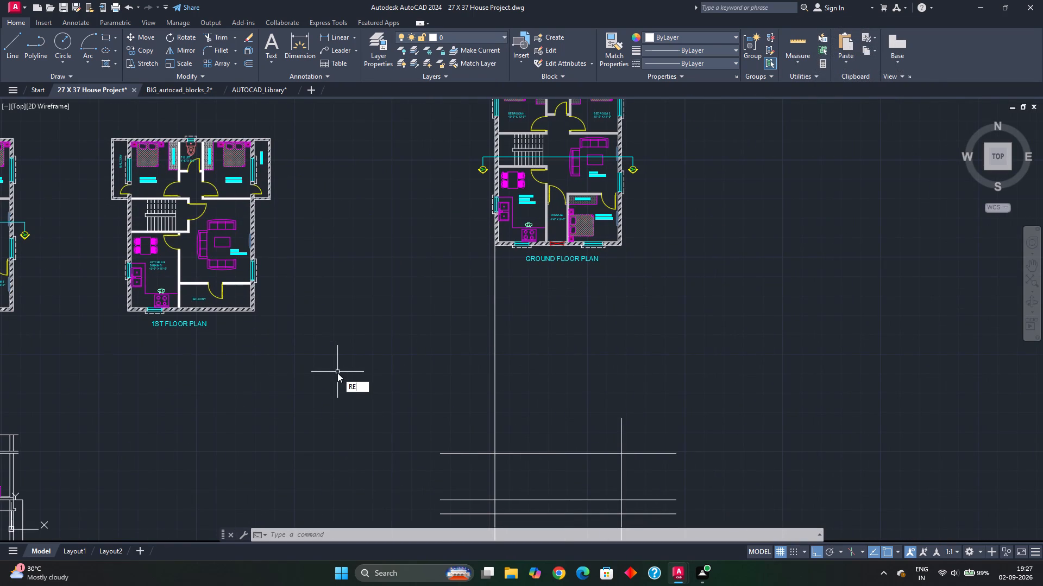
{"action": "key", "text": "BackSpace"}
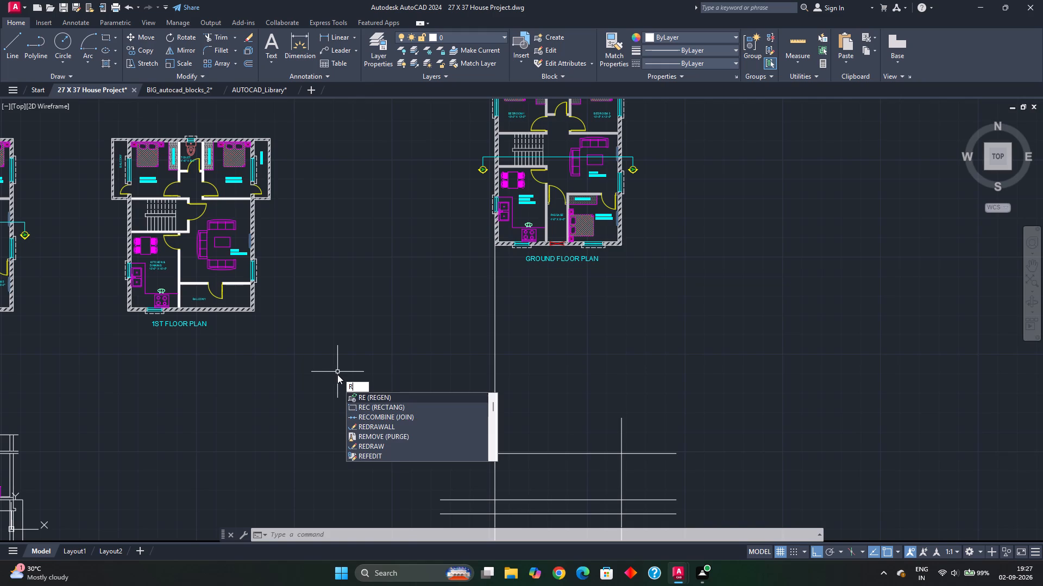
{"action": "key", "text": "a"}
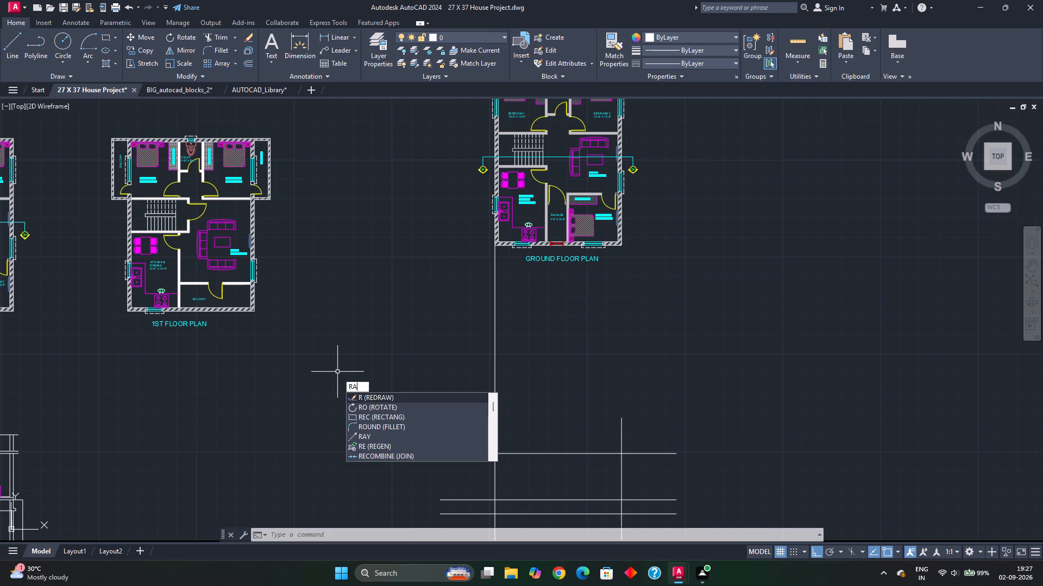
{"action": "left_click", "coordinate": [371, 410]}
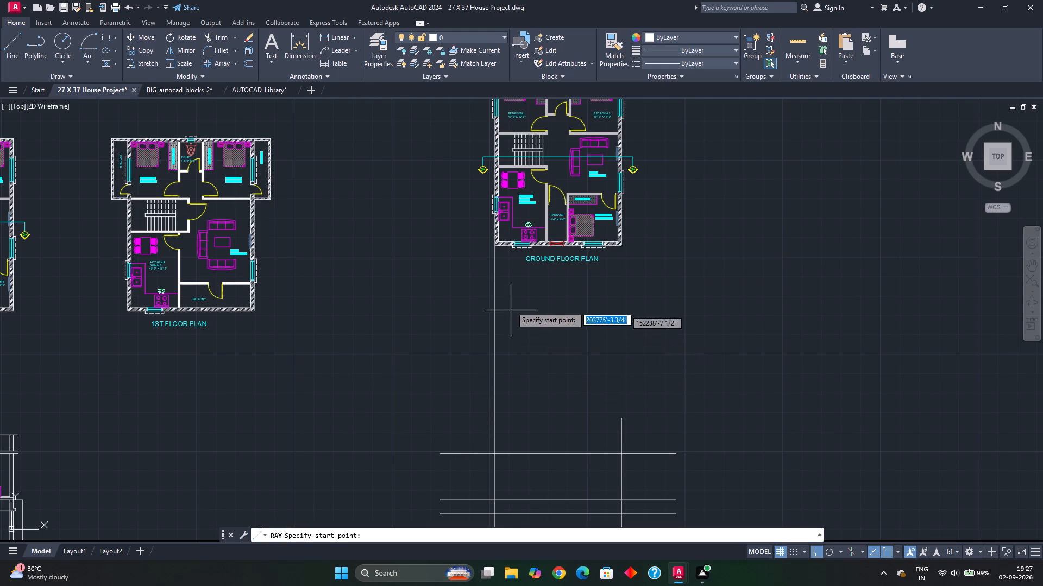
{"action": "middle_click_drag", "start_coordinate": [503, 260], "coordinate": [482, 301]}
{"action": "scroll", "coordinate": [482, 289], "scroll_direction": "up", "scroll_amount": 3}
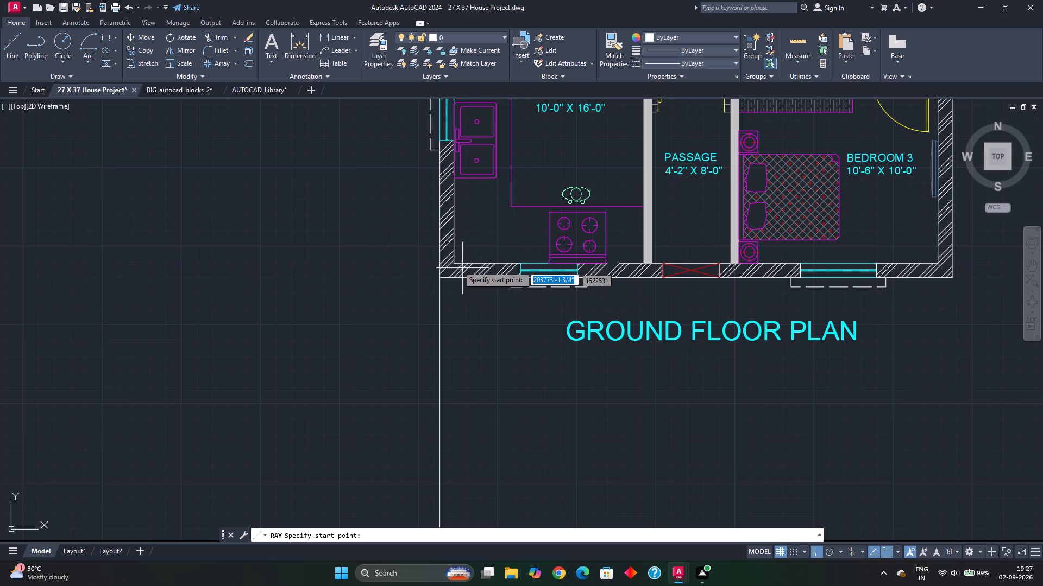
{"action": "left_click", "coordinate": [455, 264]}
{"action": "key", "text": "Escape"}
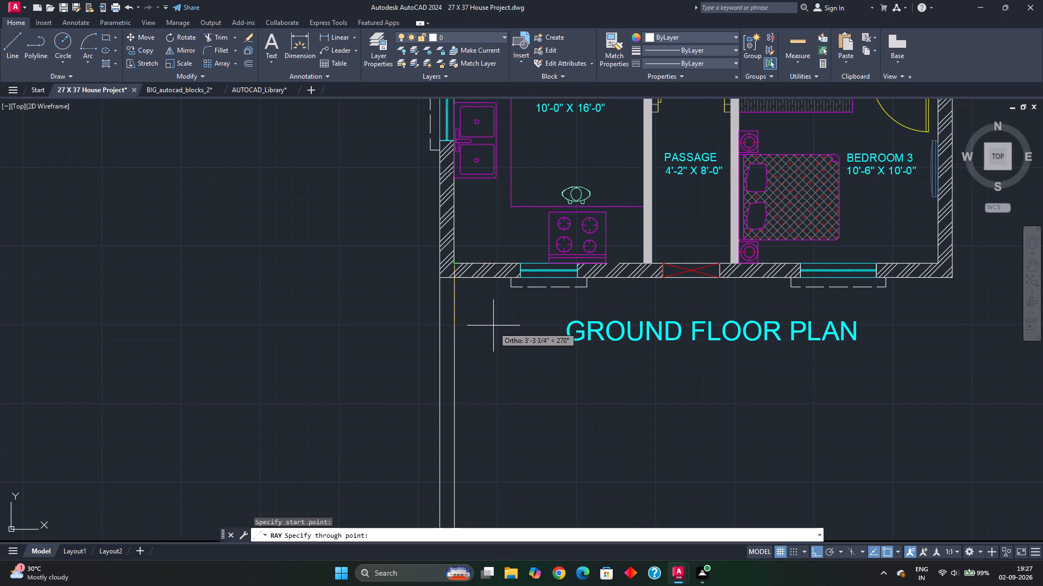
Make DRAW the current layer and draw a ray straight down from the inside lower-left wall corner of the copied plan.
{"action": "left_click", "coordinate": [502, 35]}
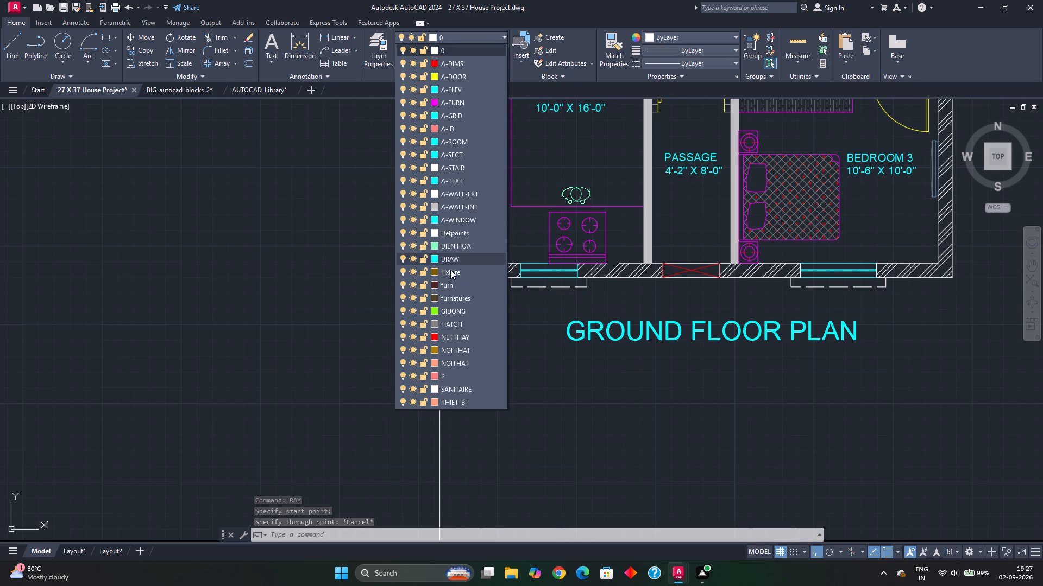
{"action": "left_click", "coordinate": [451, 260]}
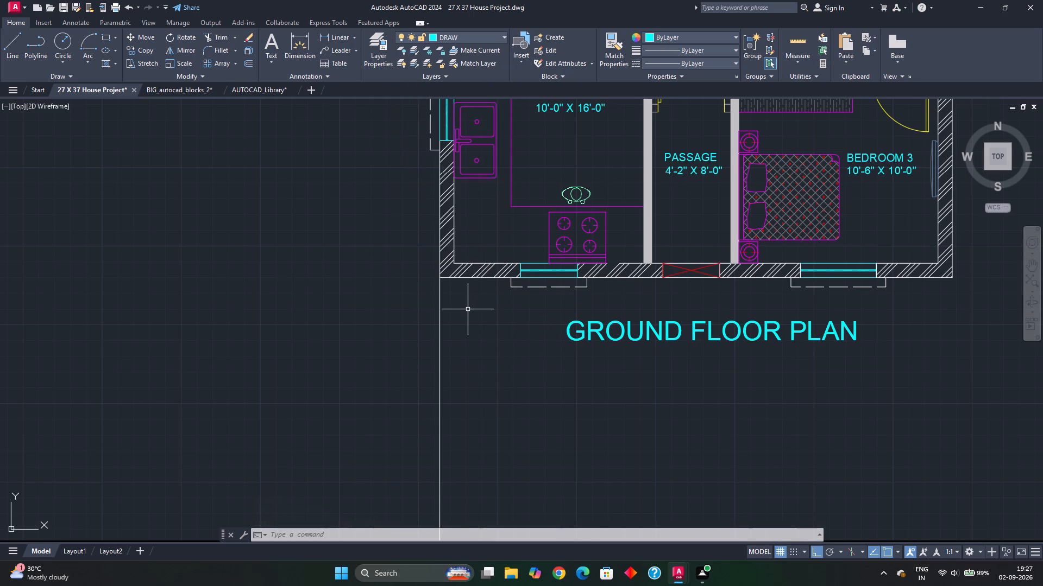
{"action": "key", "text": "space"}
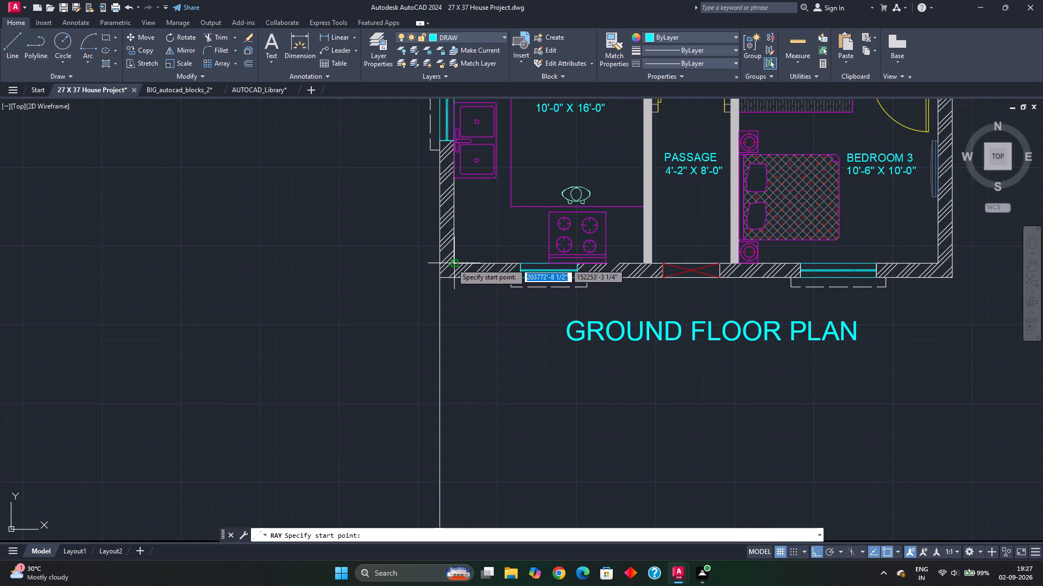
{"action": "left_click", "coordinate": [453, 263]}
{"action": "left_click", "coordinate": [467, 324]}
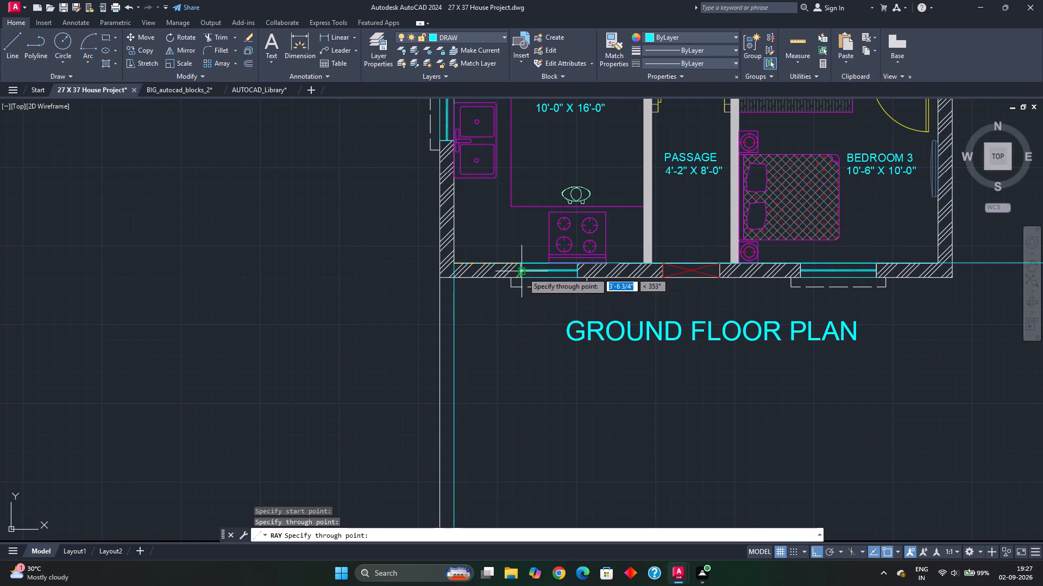
{"action": "key", "text": "Escape"}
{"action": "key", "text": "Escape"}
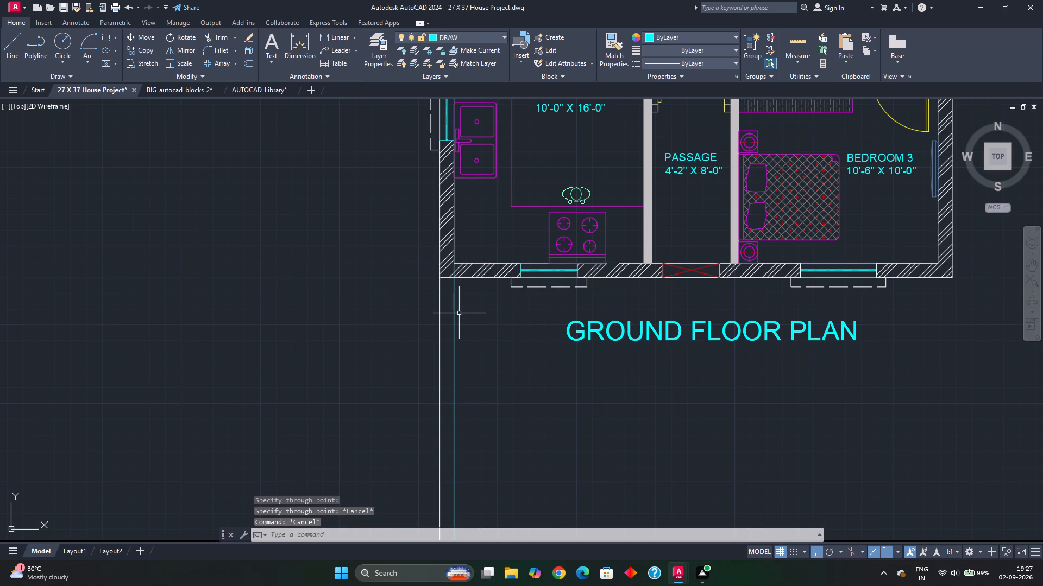
With Ortho off, copy the inside-corner ray to both edges of the kitchen's lower-wall window and both ends of its dashed projection outline.
{"action": "left_click", "coordinate": [454, 311]}
{"action": "key", "text": "c"}
{"action": "key", "text": "o"}
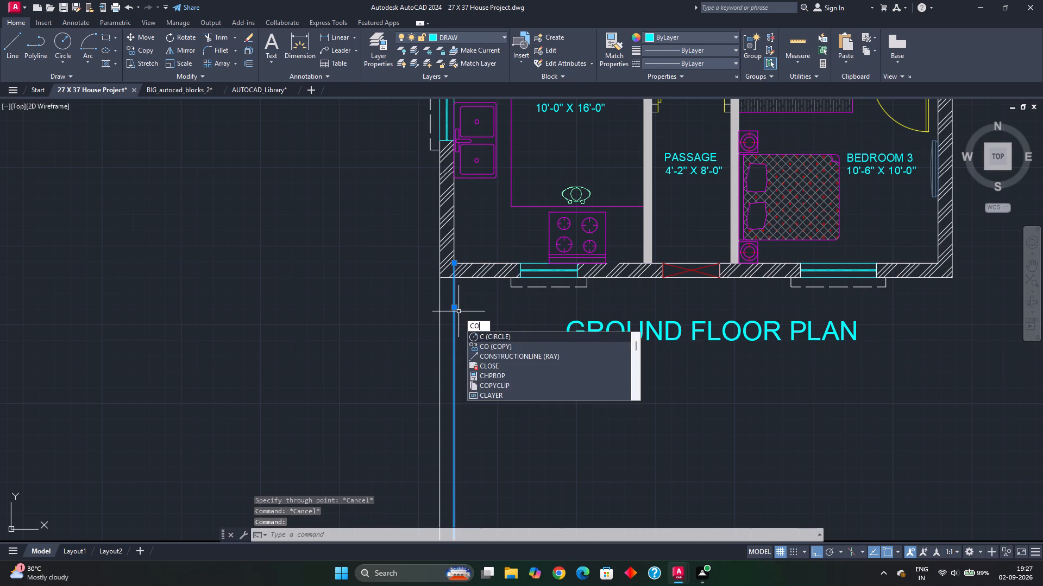
{"action": "key", "text": "Return"}
{"action": "scroll", "coordinate": [459, 272], "scroll_direction": "up", "scroll_amount": 2}
{"action": "left_click", "coordinate": [441, 252]}
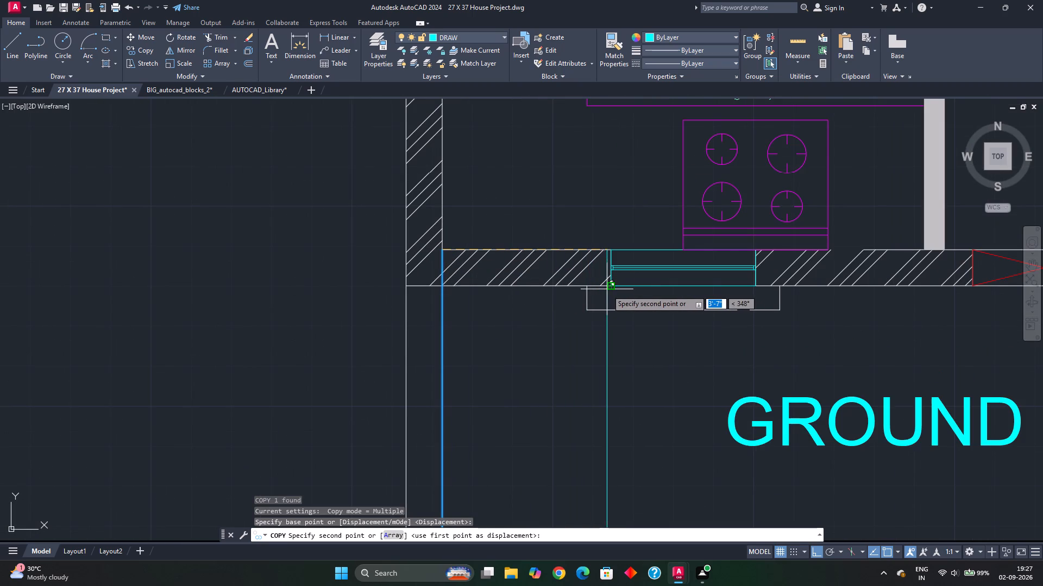
{"action": "scroll", "coordinate": [608, 291], "scroll_direction": "up", "scroll_amount": 2}
{"action": "middle_click_drag", "start_coordinate": [605, 291], "coordinate": [570, 336]}
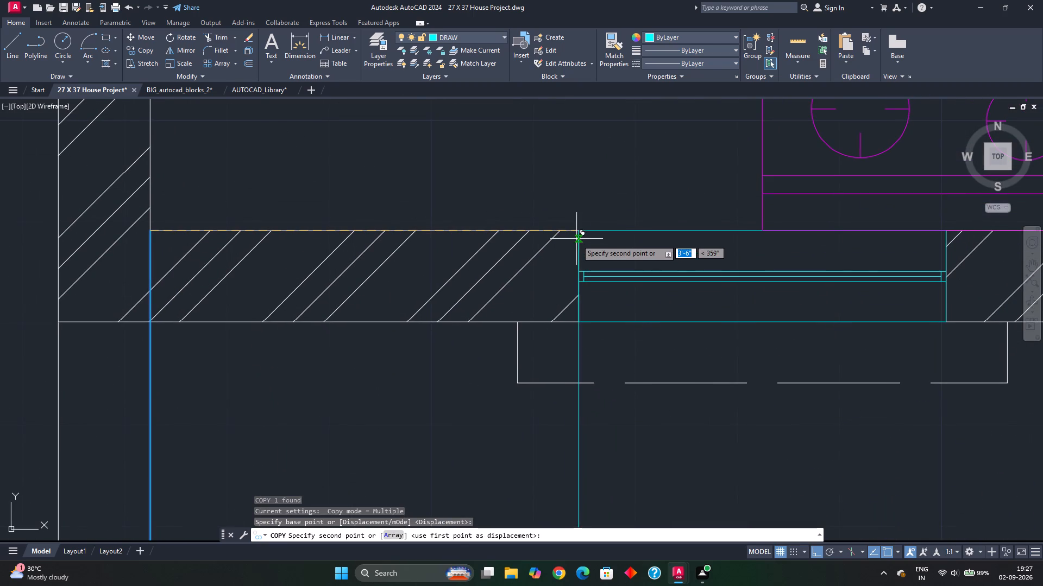
{"action": "left_click", "coordinate": [580, 232]}
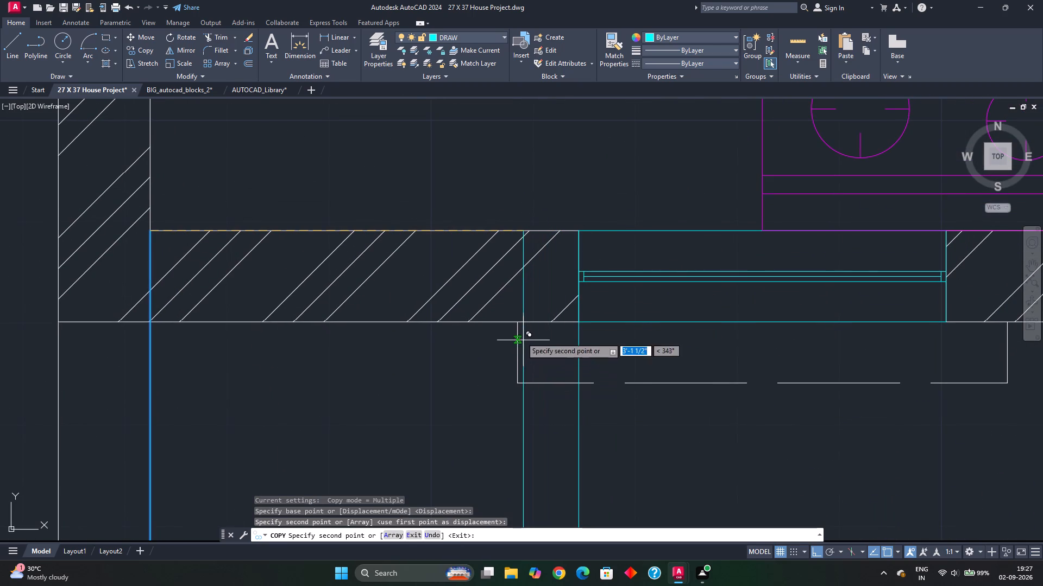
{"action": "left_click", "coordinate": [819, 552]}
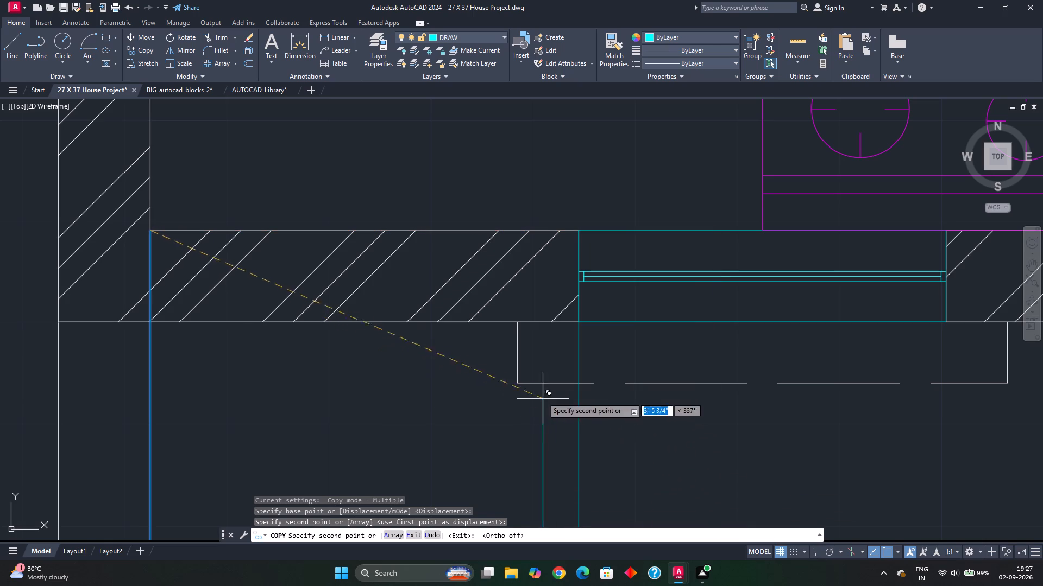
{"action": "scroll", "coordinate": [526, 369], "scroll_direction": "up", "scroll_amount": 2}
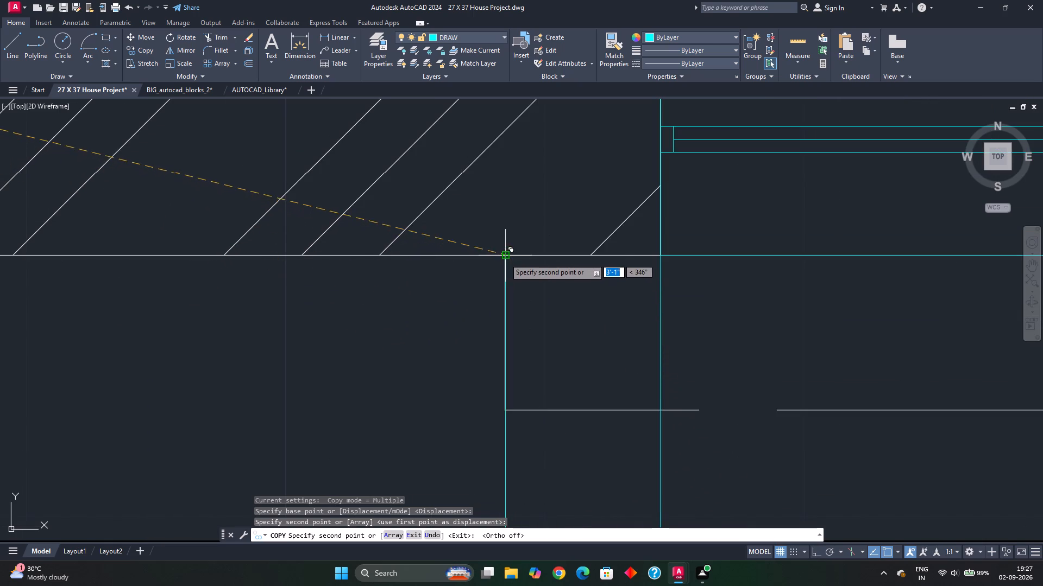
{"action": "left_click", "coordinate": [505, 258]}
{"action": "scroll", "coordinate": [573, 402], "scroll_direction": "down", "scroll_amount": 3}
{"action": "middle_click_drag", "start_coordinate": [655, 417], "coordinate": [433, 419]}
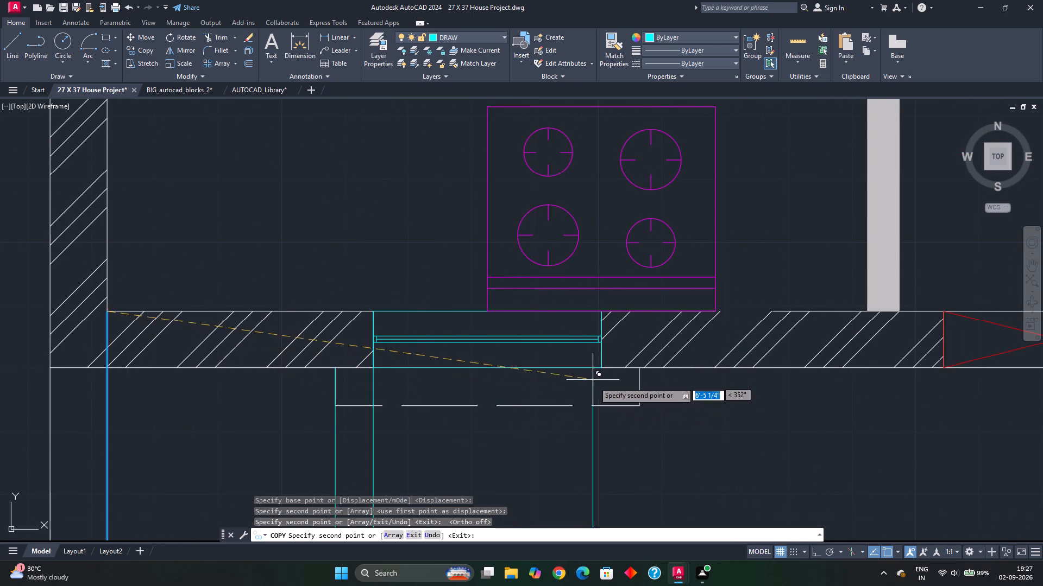
{"action": "left_click", "coordinate": [601, 369]}
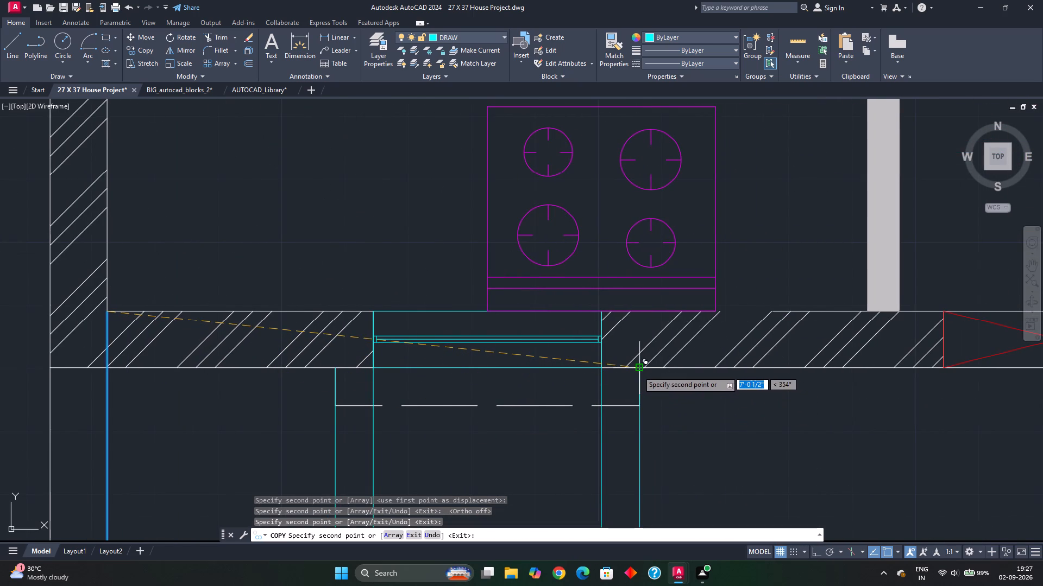
{"action": "left_click", "coordinate": [637, 371]}
Copy the ray to both edges of the red crossed opening in the passage's lower wall.
{"action": "middle_click_drag", "start_coordinate": [774, 425], "coordinate": [571, 435]}
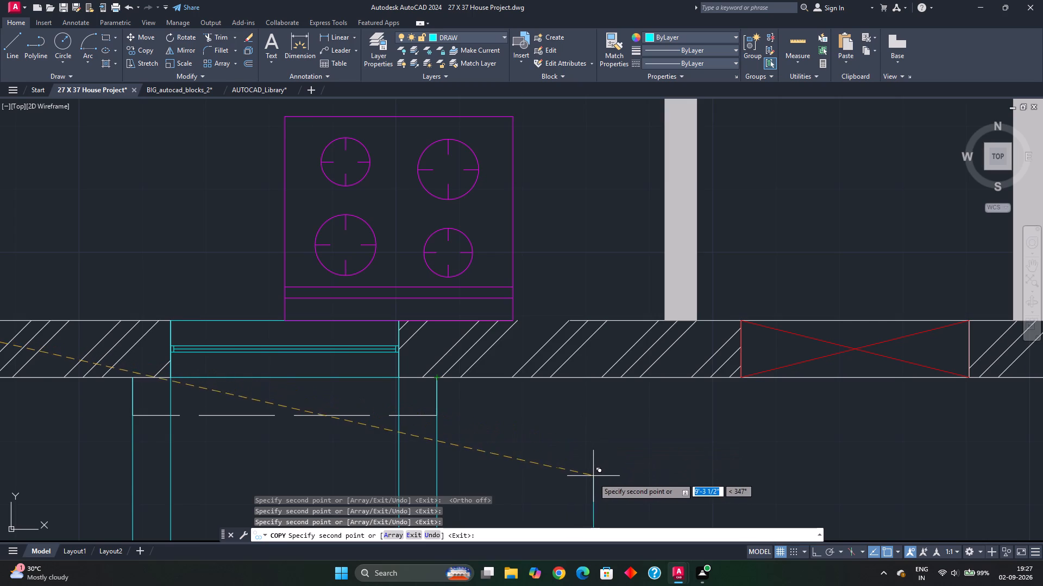
{"action": "middle_click_drag", "start_coordinate": [731, 429], "coordinate": [647, 460]}
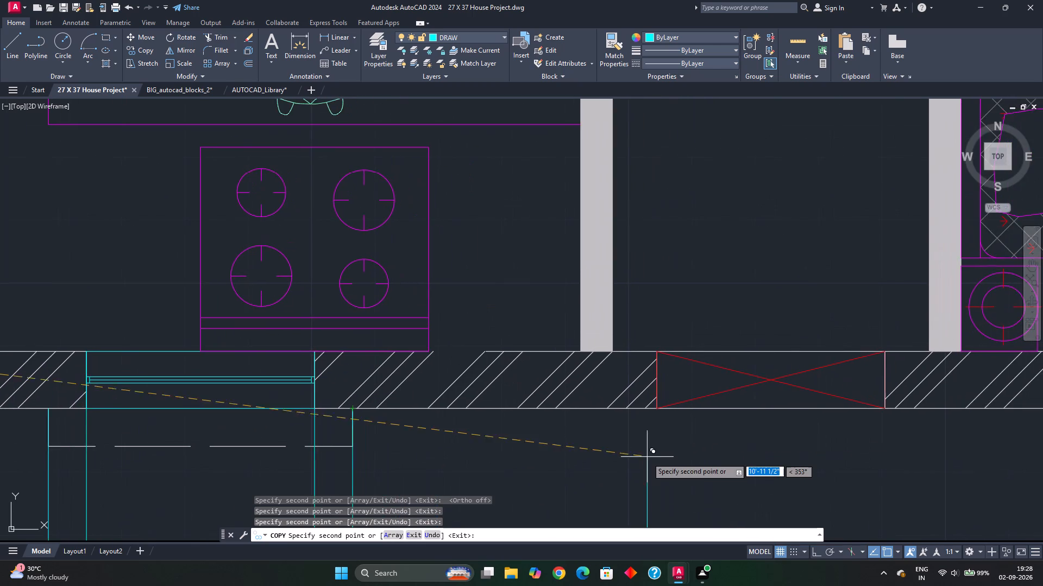
{"action": "scroll", "coordinate": [650, 443], "scroll_direction": "up", "scroll_amount": 1}
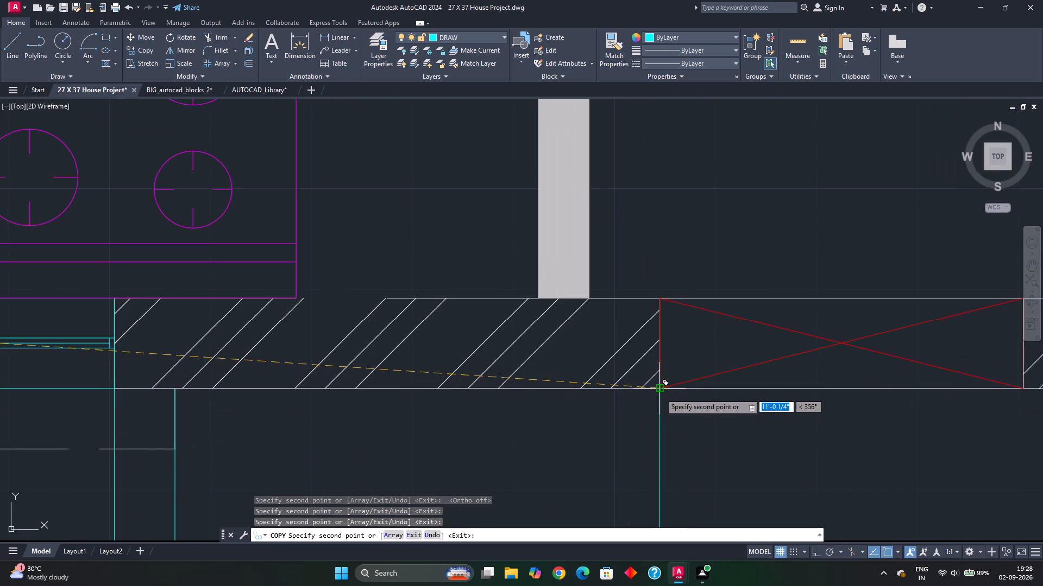
{"action": "left_click", "coordinate": [660, 392]}
{"action": "middle_click_drag", "start_coordinate": [802, 451], "coordinate": [490, 448]}
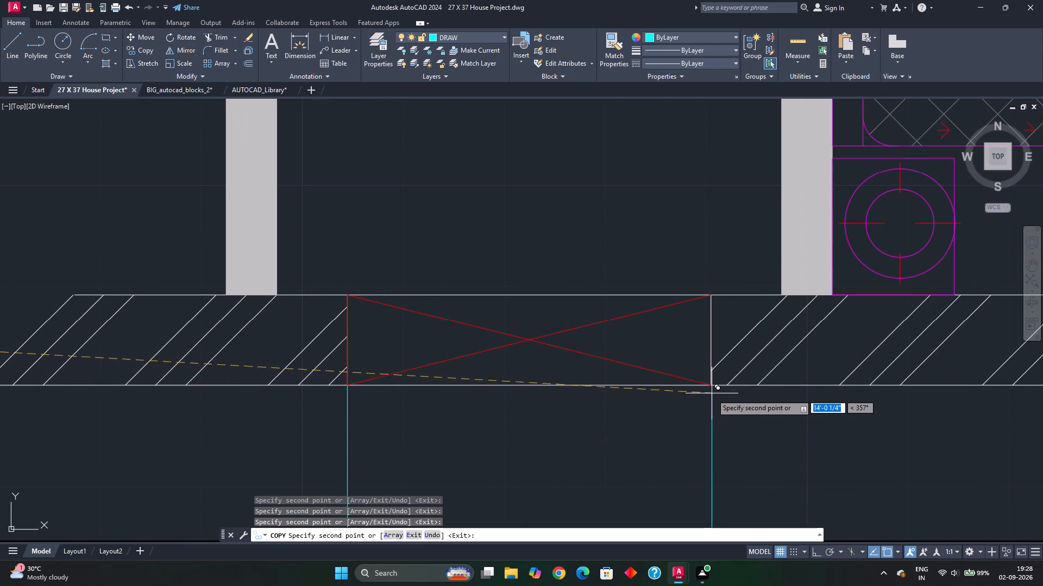
{"action": "left_click", "coordinate": [711, 387]}
Copy the ray to the Bedroom 3 window's edges, the ends of its dashed projection outline, and the plan's inside lower-right wall corner.
{"action": "scroll", "coordinate": [830, 431], "scroll_direction": "down", "scroll_amount": 1}
{"action": "middle_click_drag", "start_coordinate": [830, 431], "coordinate": [477, 429]}
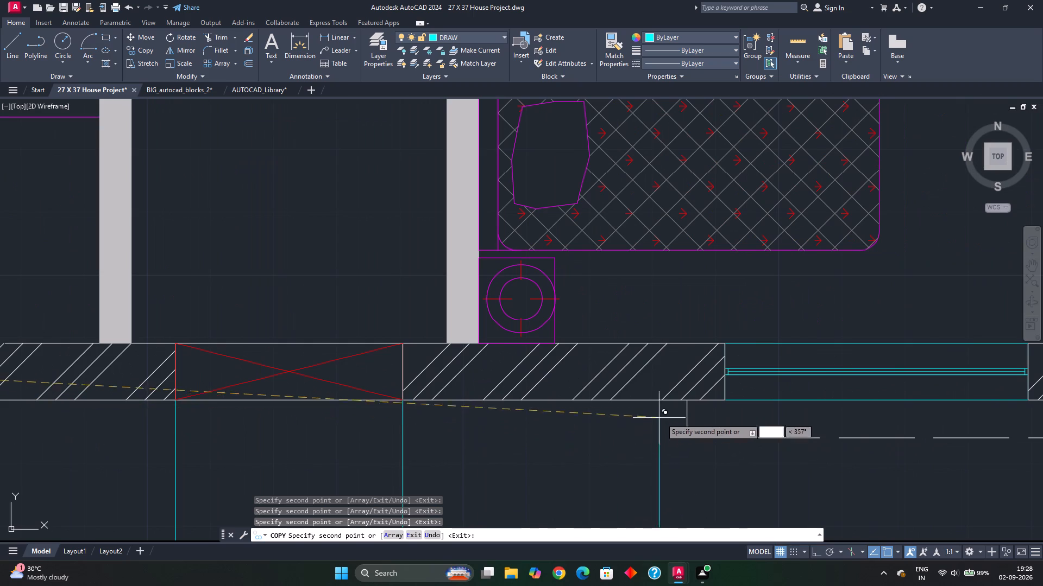
{"action": "left_click", "coordinate": [687, 404]}
{"action": "middle_click_drag", "start_coordinate": [863, 468], "coordinate": [459, 456]}
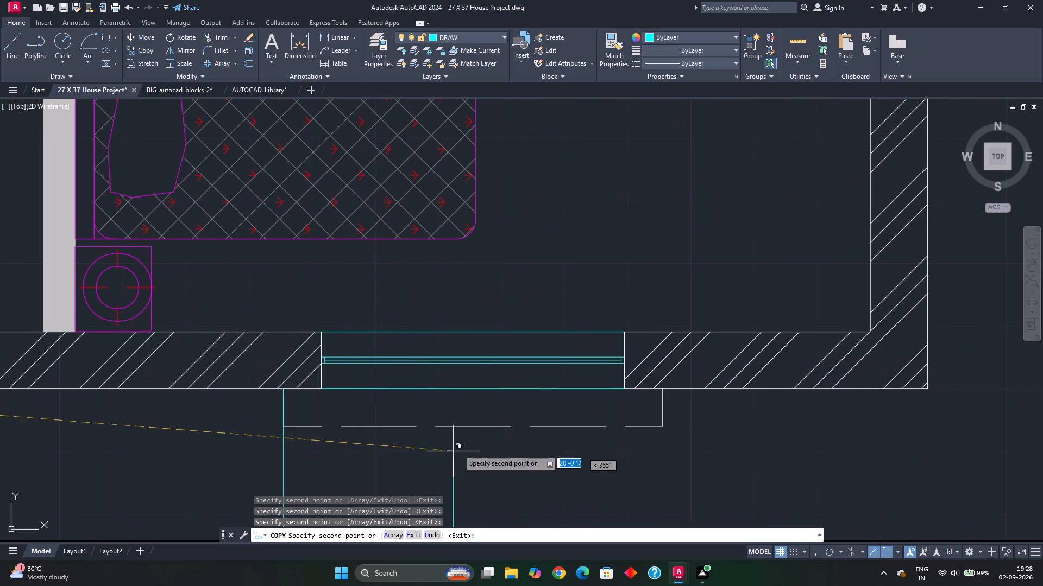
{"action": "left_click", "coordinate": [319, 391]}
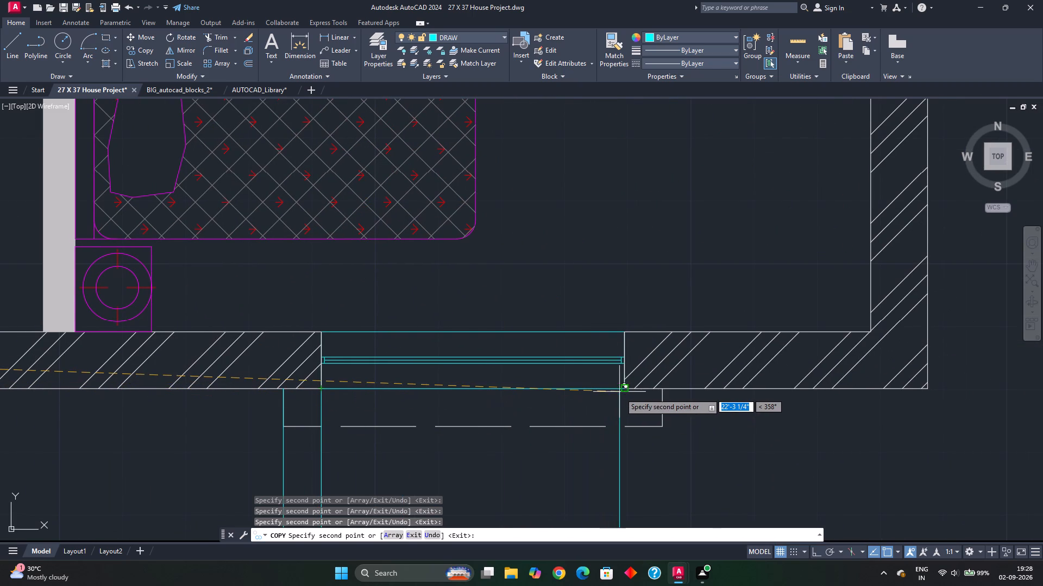
{"action": "left_click", "coordinate": [622, 391]}
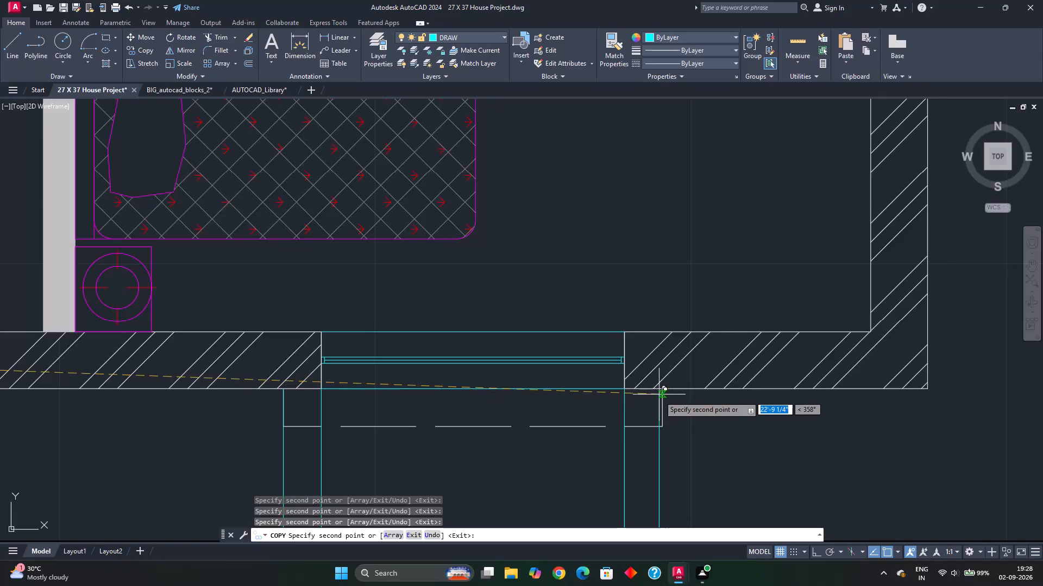
{"action": "left_click", "coordinate": [661, 391]}
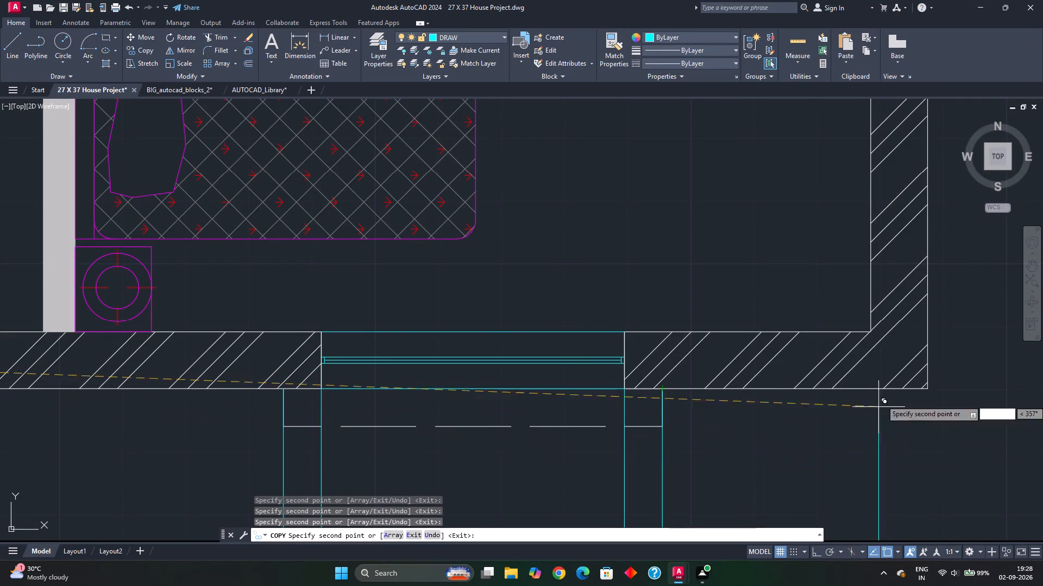
{"action": "left_click", "coordinate": [870, 336]}
{"action": "scroll", "coordinate": [870, 336], "scroll_direction": "down", "scroll_amount": 1}
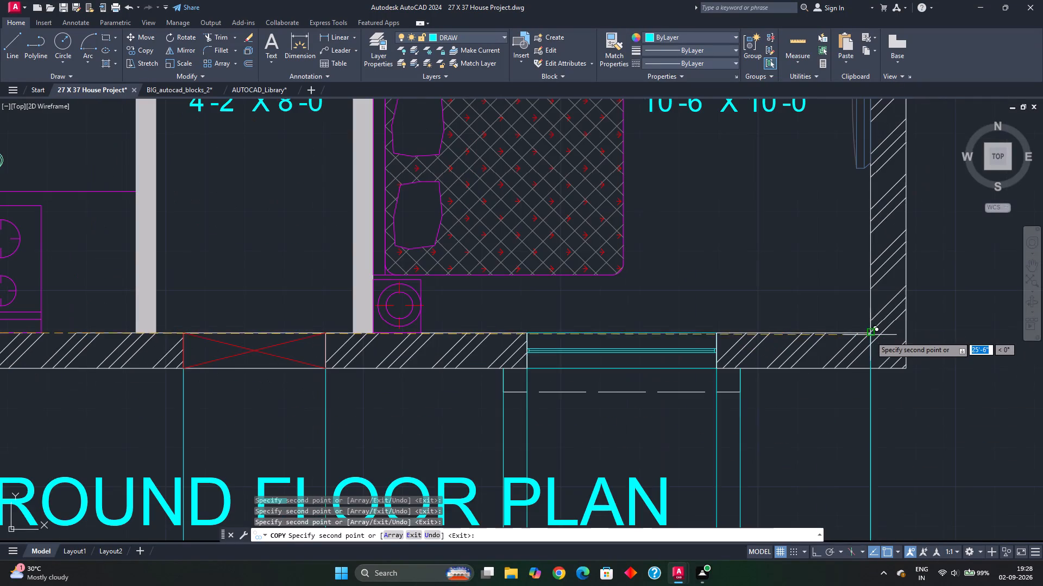
{"action": "scroll", "coordinate": [921, 442], "scroll_direction": "down", "scroll_amount": 1}
{"action": "key", "text": "Escape"}
Erase the two white vertical lines marking the outer left and right sides across the level lines.
{"action": "scroll", "coordinate": [914, 457], "scroll_direction": "down", "scroll_amount": 1}
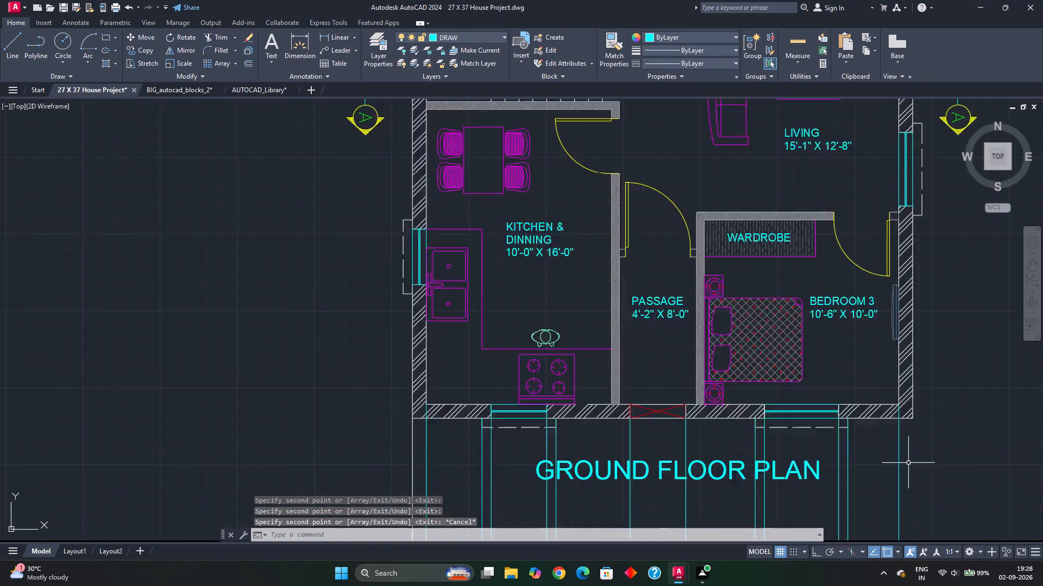
{"action": "scroll", "coordinate": [908, 464], "scroll_direction": "down", "scroll_amount": 1}
{"action": "middle_click_drag", "start_coordinate": [883, 469], "coordinate": [840, 342]}
{"action": "scroll", "coordinate": [831, 444], "scroll_direction": "down", "scroll_amount": 1}
{"action": "middle_click_drag", "start_coordinate": [817, 424], "coordinate": [759, 318]}
{"action": "middle_click_drag", "start_coordinate": [730, 411], "coordinate": [709, 343]}
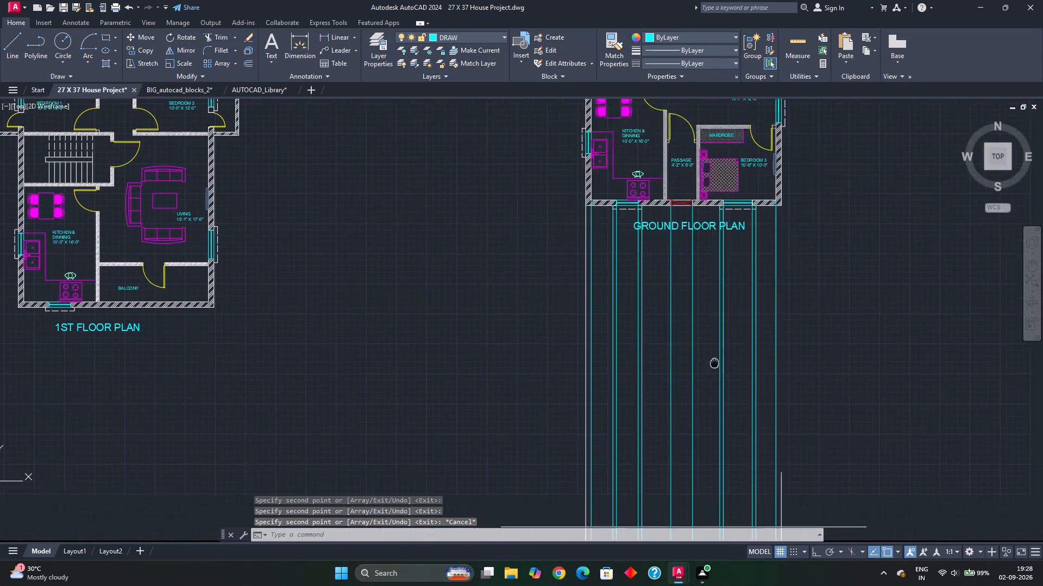
{"action": "middle_click_drag", "start_coordinate": [709, 343], "coordinate": [675, 232]}
{"action": "middle_click_drag", "start_coordinate": [699, 348], "coordinate": [678, 256]}
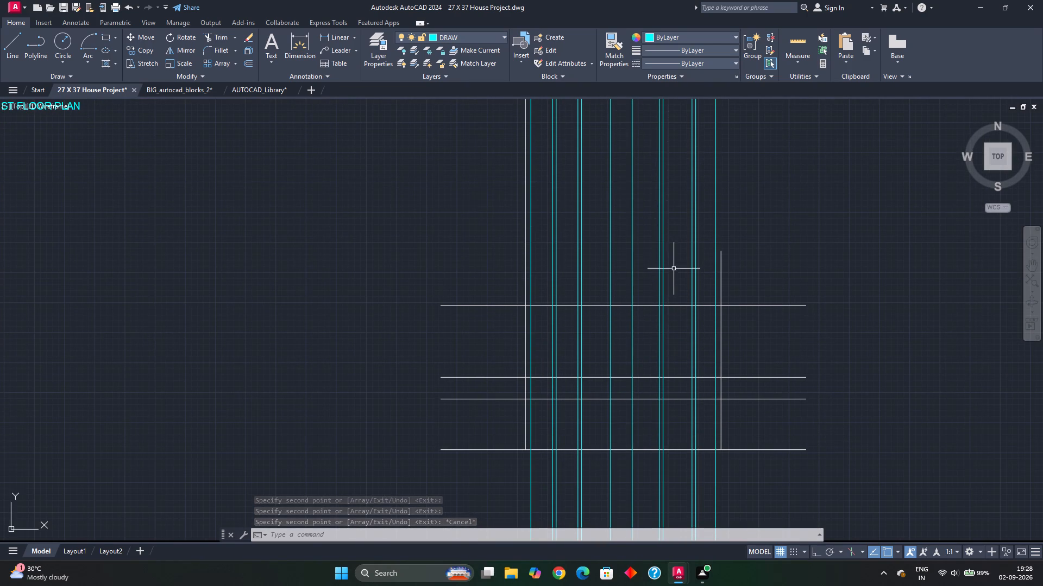
{"action": "scroll", "coordinate": [718, 426], "scroll_direction": "up", "scroll_amount": 1}
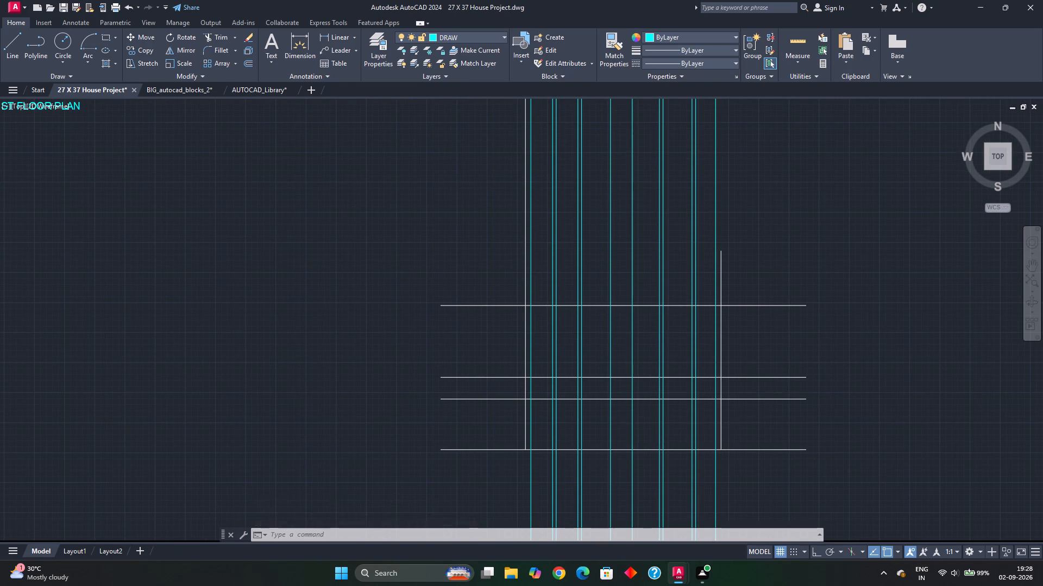
{"action": "middle_click_drag", "start_coordinate": [718, 426], "coordinate": [707, 425]}
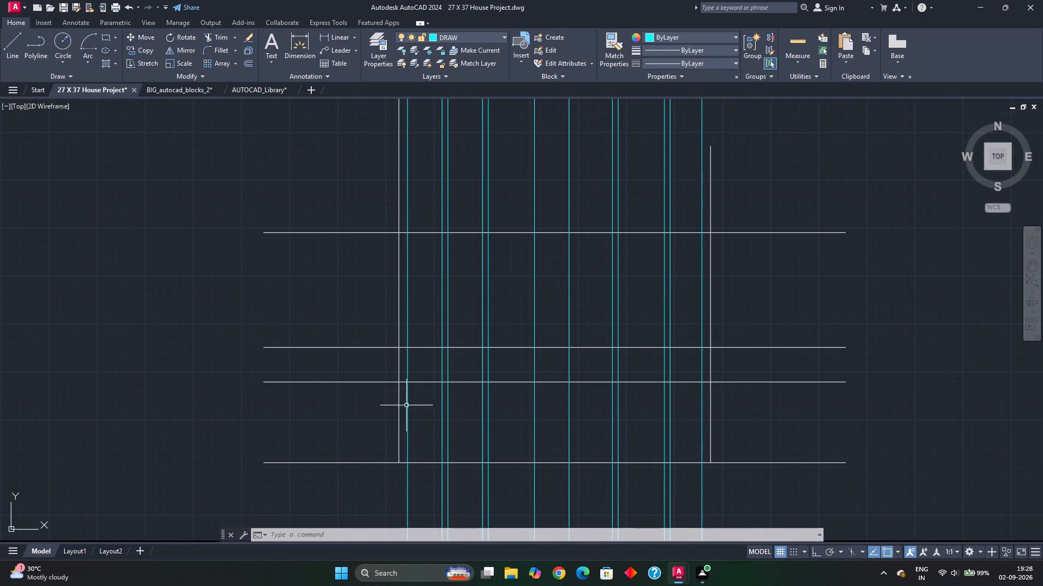
{"action": "left_click", "coordinate": [400, 288]}
{"action": "scroll", "coordinate": [390, 308], "scroll_direction": "down", "scroll_amount": 2}
{"action": "middle_click_drag", "start_coordinate": [389, 341], "coordinate": [394, 379]}
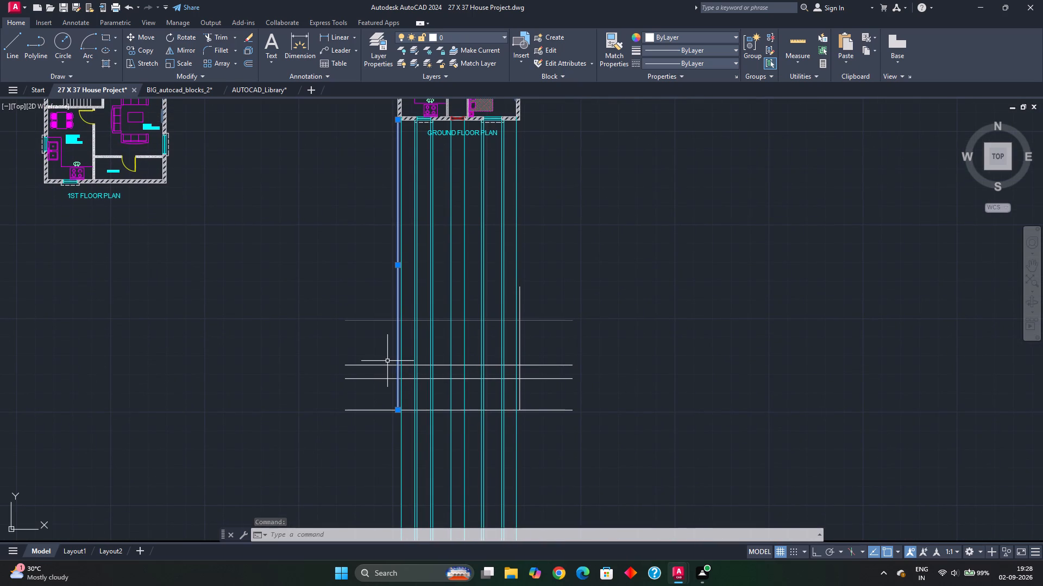
{"action": "key", "text": "Delete"}
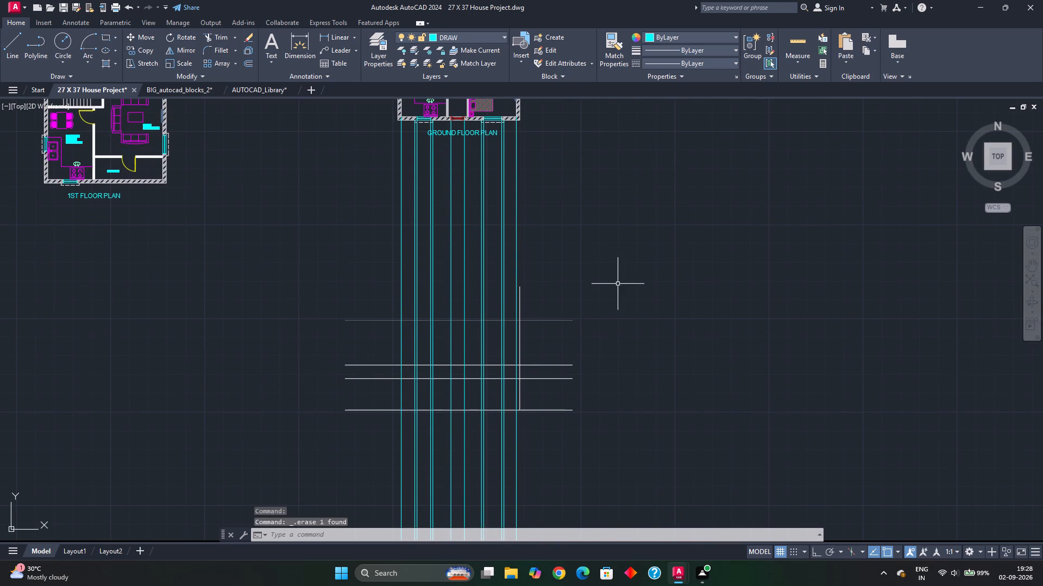
{"action": "left_click", "coordinate": [520, 341]}
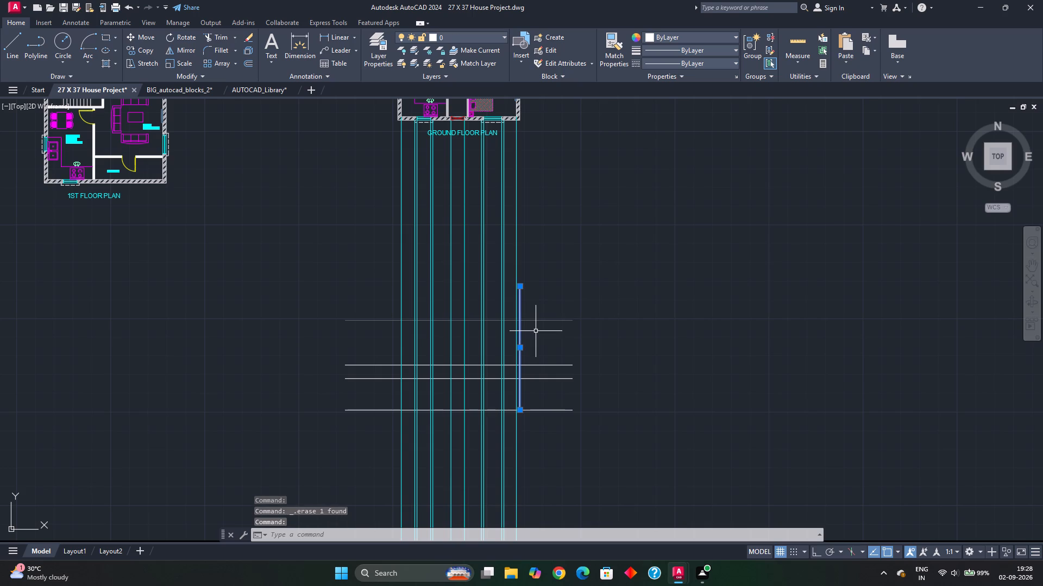
{"action": "key", "text": "Delete"}
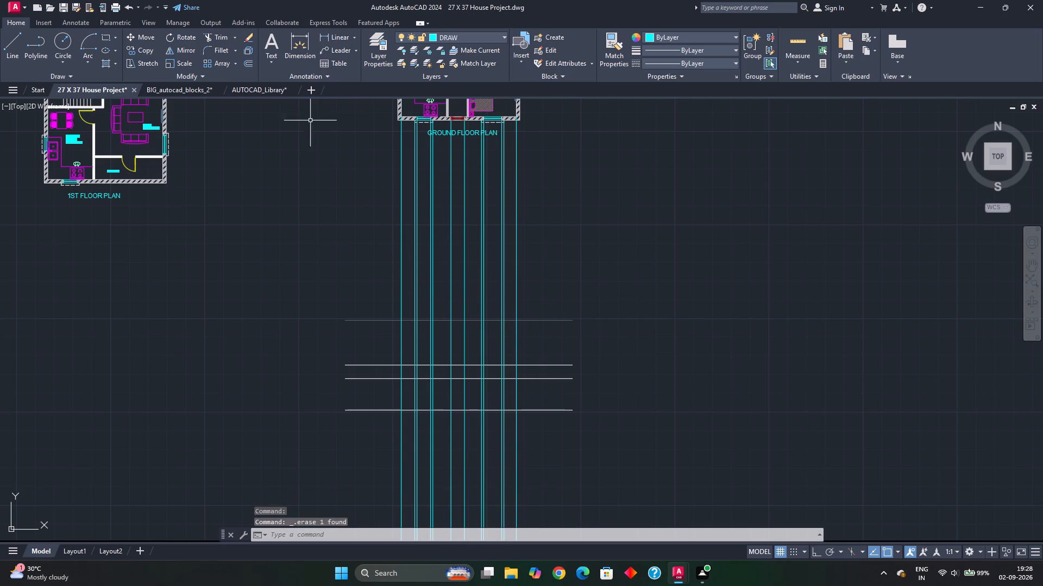
Copy the leftmost ray from the inside wall corner to the plan's outer lower-left and outer lower-right corners.
{"action": "scroll", "coordinate": [379, 149], "scroll_direction": "up", "scroll_amount": 1}
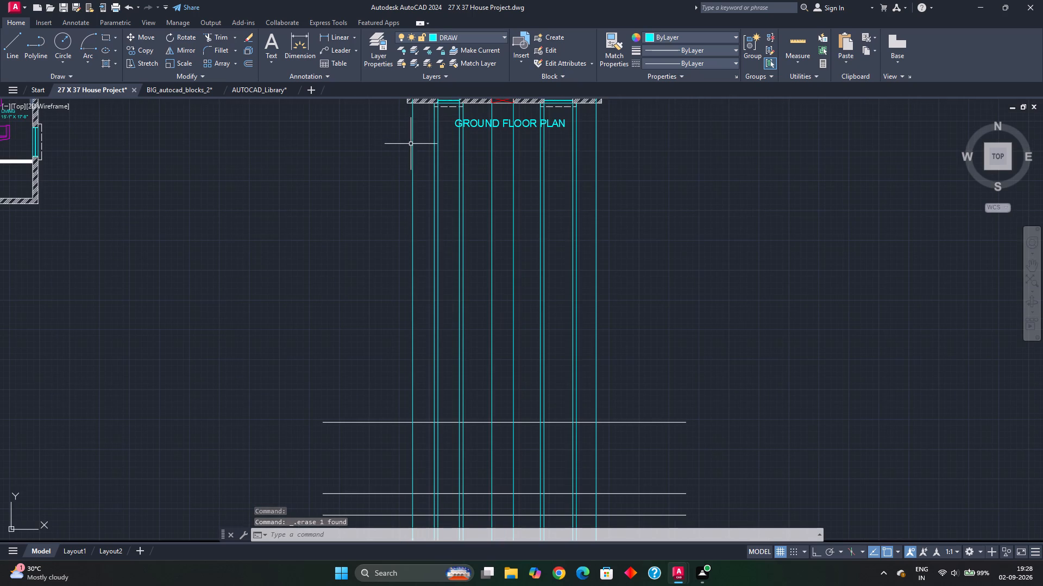
{"action": "left_click", "coordinate": [412, 144]}
{"action": "type", "text": "CO"}
{"action": "key", "text": "Return"}
{"action": "middle_click_drag", "start_coordinate": [410, 139], "coordinate": [430, 260]}
{"action": "scroll", "coordinate": [430, 260], "scroll_direction": "up", "scroll_amount": 4}
{"action": "middle_click_drag", "start_coordinate": [434, 205], "coordinate": [468, 365]}
{"action": "scroll", "coordinate": [461, 257], "scroll_direction": "up", "scroll_amount": 2}
{"action": "left_click", "coordinate": [432, 186]}
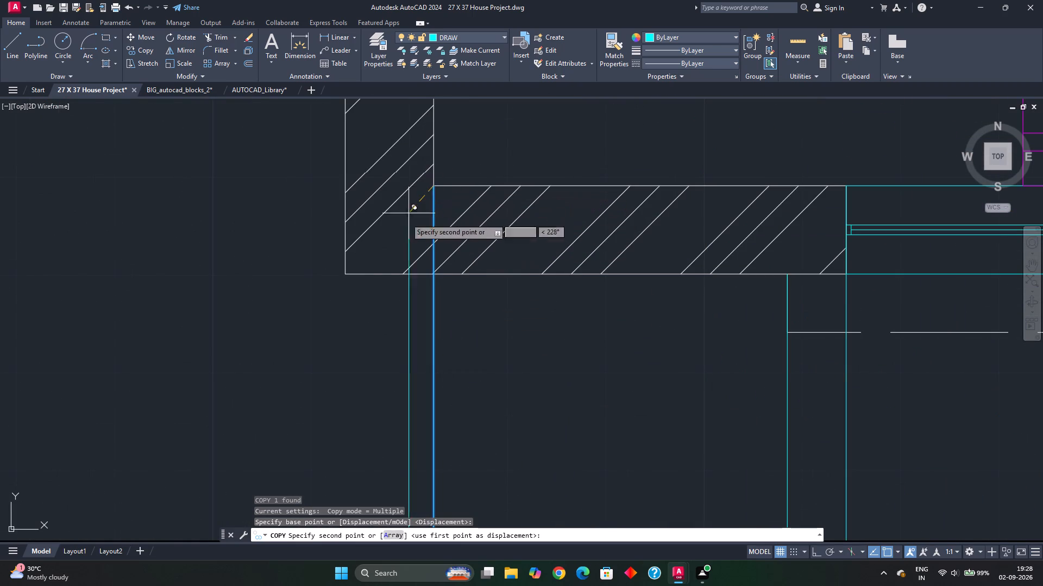
{"action": "left_click", "coordinate": [345, 275]}
{"action": "scroll", "coordinate": [427, 304], "scroll_direction": "down", "scroll_amount": 3}
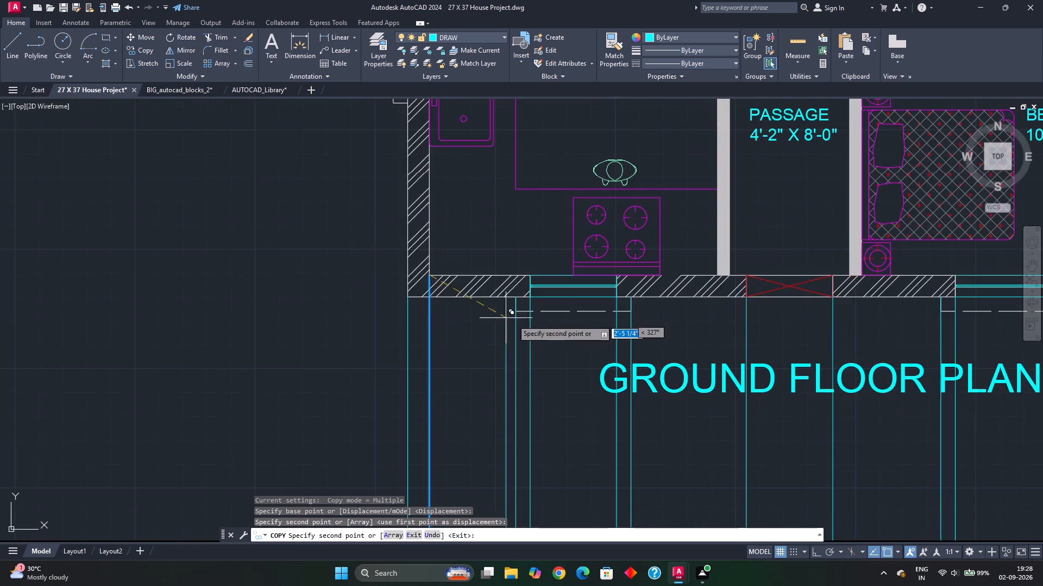
{"action": "middle_click_drag", "start_coordinate": [558, 322], "coordinate": [185, 315]}
{"action": "middle_click_drag", "start_coordinate": [736, 311], "coordinate": [588, 319]}
{"action": "scroll", "coordinate": [728, 311], "scroll_direction": "up", "scroll_amount": 3}
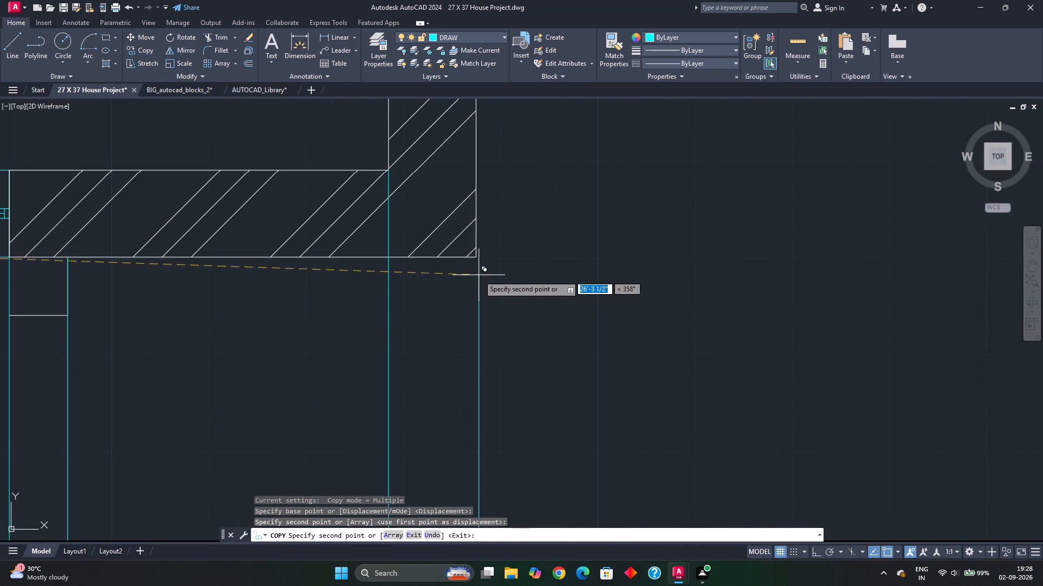
{"action": "left_click", "coordinate": [476, 259]}
{"action": "scroll", "coordinate": [564, 345], "scroll_direction": "down", "scroll_amount": 2}
{"action": "key", "text": "grave"}
{"action": "key", "text": "grave"}
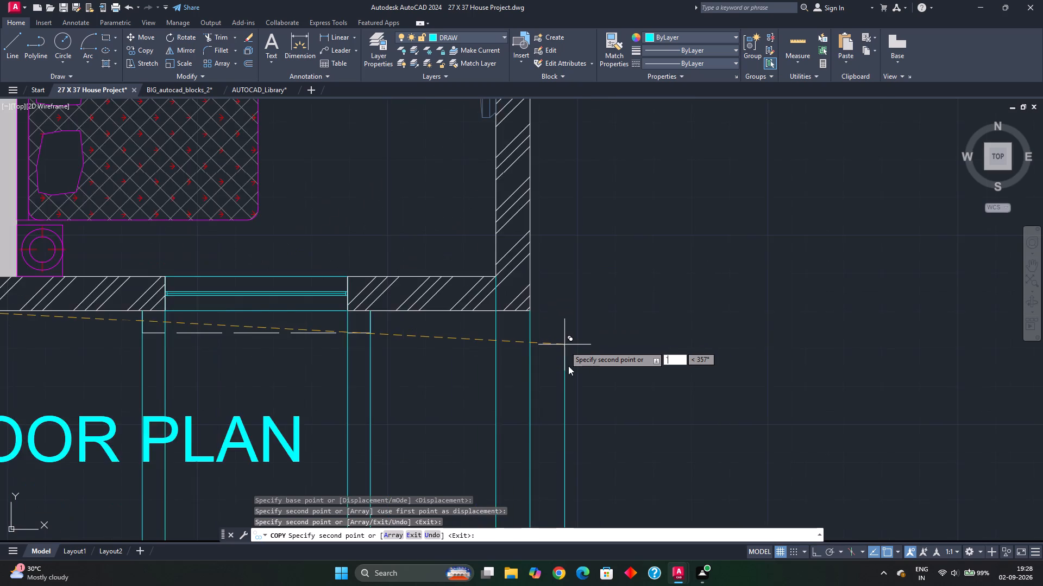
{"action": "scroll", "coordinate": [568, 367], "scroll_direction": "down", "scroll_amount": 2}
{"action": "key", "text": "Escape"}
{"action": "key", "text": "Escape"}
Follow the projected rays down from the ground floor plan to examine where they cross the horizontal level lines.
{"action": "scroll", "coordinate": [582, 404], "scroll_direction": "down", "scroll_amount": 1}
{"action": "middle_click_drag", "start_coordinate": [582, 403], "coordinate": [606, 189]}
{"action": "middle_click_drag", "start_coordinate": [569, 374], "coordinate": [566, 368]}
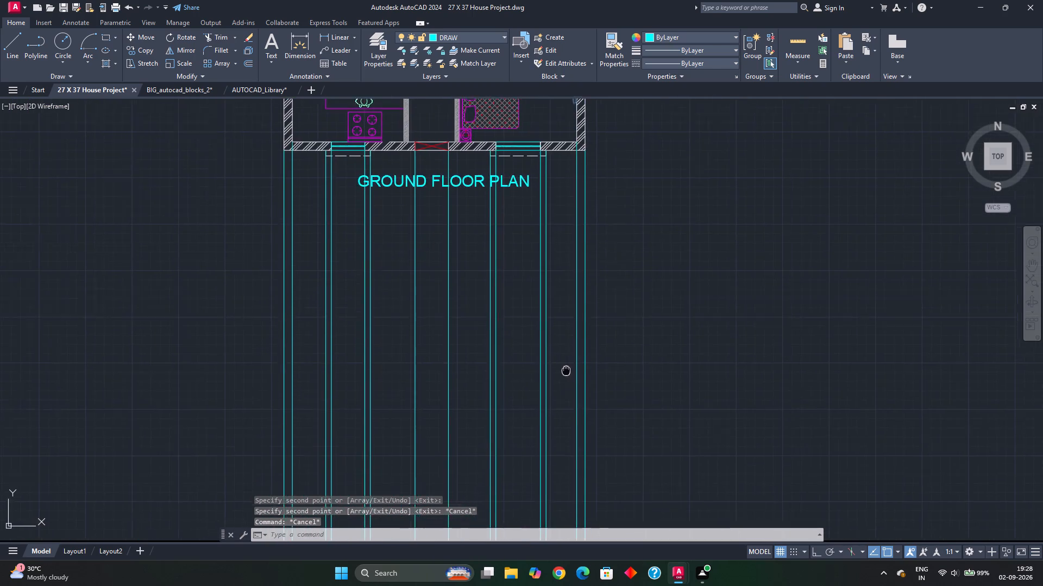
{"action": "middle_click_drag", "start_coordinate": [566, 368], "coordinate": [576, 117]}
{"action": "middle_click_drag", "start_coordinate": [514, 295], "coordinate": [514, 91]}
{"action": "middle_click_drag", "start_coordinate": [506, 301], "coordinate": [501, 122]}
{"action": "middle_click_drag", "start_coordinate": [519, 283], "coordinate": [487, 64]}
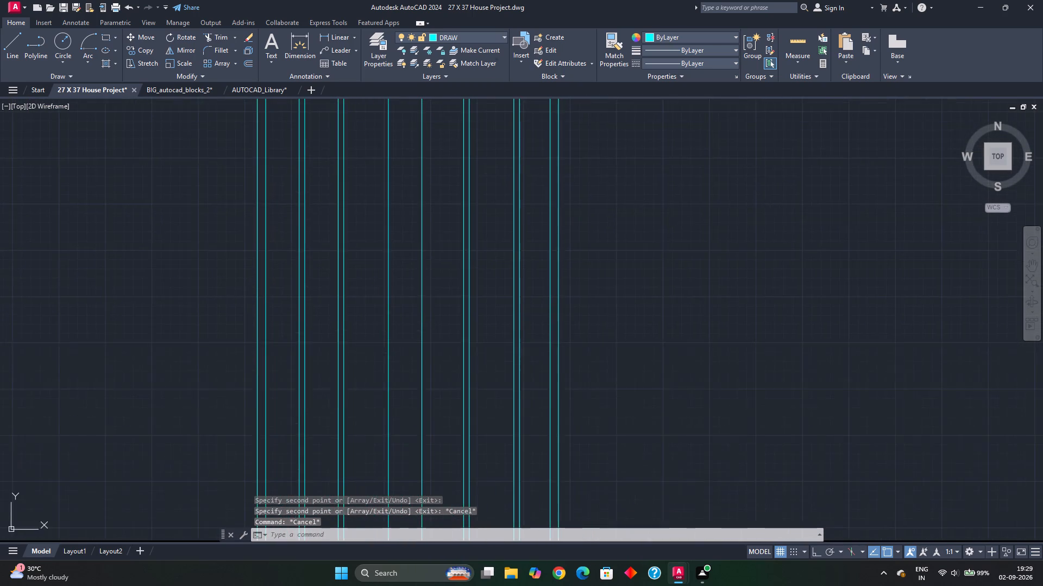
{"action": "middle_click_drag", "start_coordinate": [535, 315], "coordinate": [543, 193]}
{"action": "scroll", "coordinate": [574, 317], "scroll_direction": "down", "scroll_amount": 2}
{"action": "middle_click_drag", "start_coordinate": [569, 372], "coordinate": [567, 327]}
{"action": "middle_click_drag", "start_coordinate": [539, 209], "coordinate": [533, 438]}
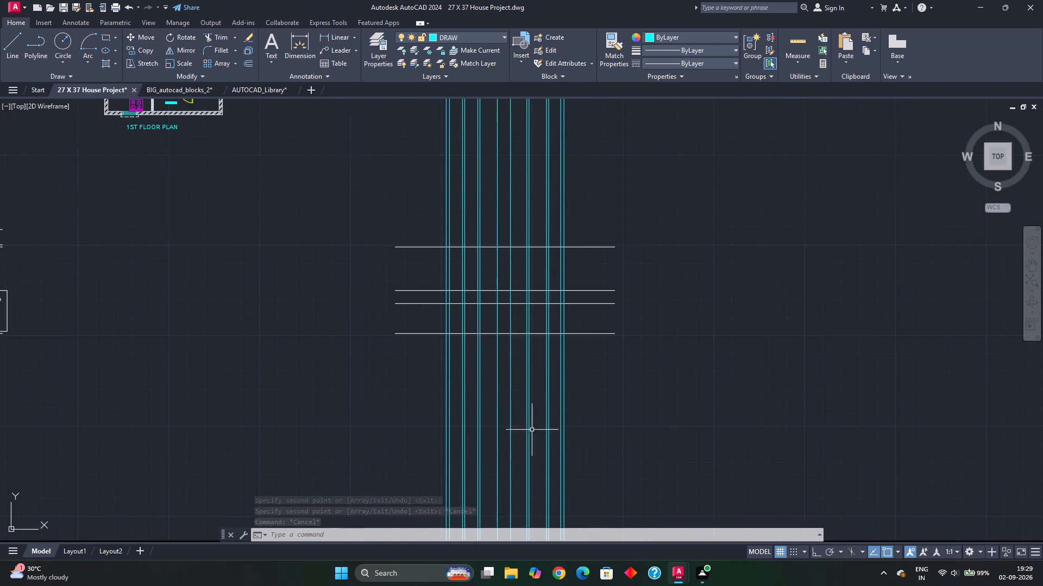
Trim all the projected rays below the lowest horizontal level line.
{"action": "type", "text": "TR"}
{"action": "key", "text": "space"}
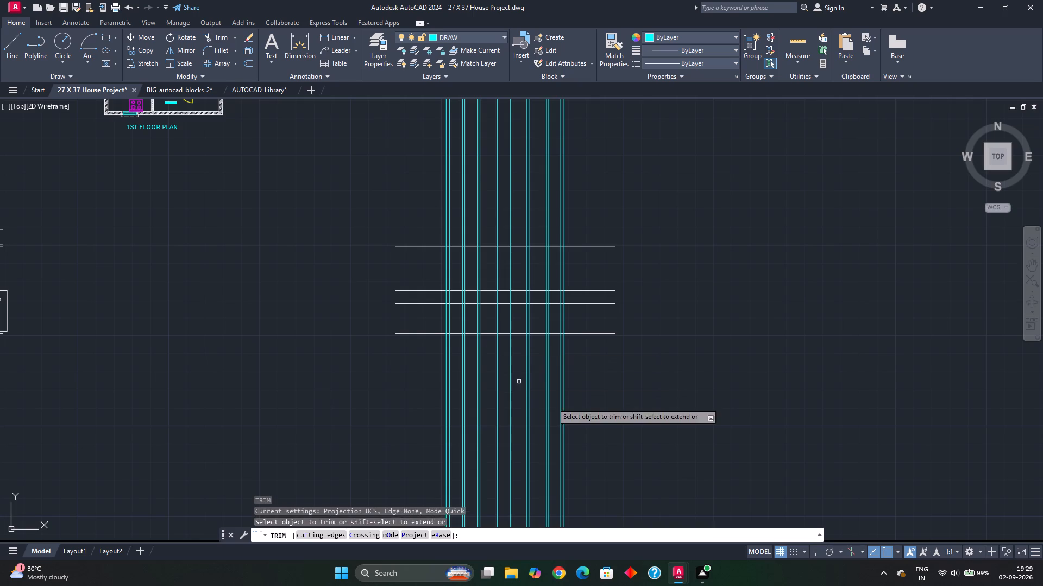
{"action": "left_click", "coordinate": [621, 391]}
{"action": "left_click", "coordinate": [361, 438]}
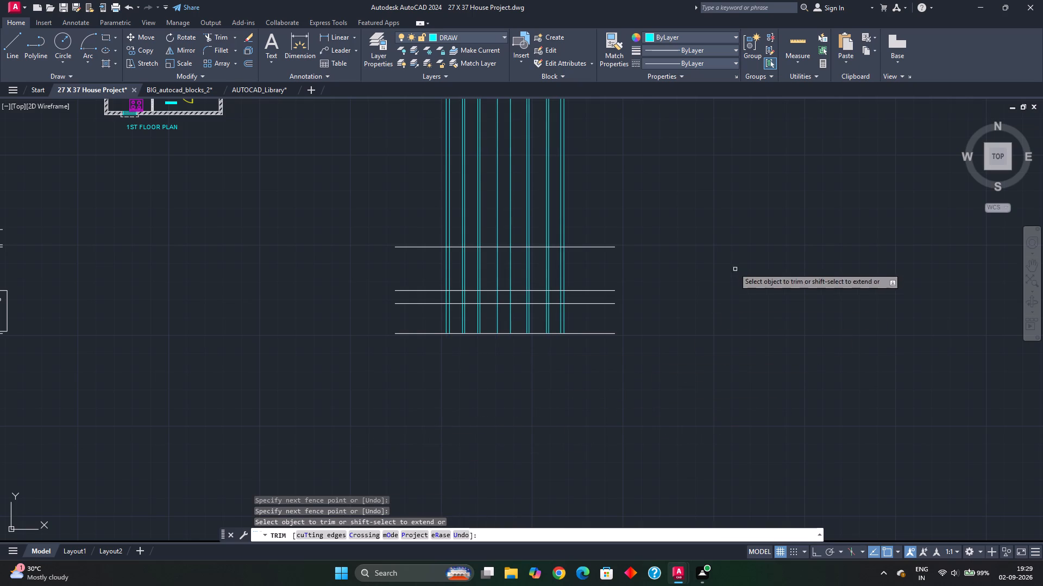
{"action": "key", "text": "grave"}
{"action": "scroll", "coordinate": [583, 284], "scroll_direction": "up", "scroll_amount": 1}
{"action": "key", "text": "Escape"}
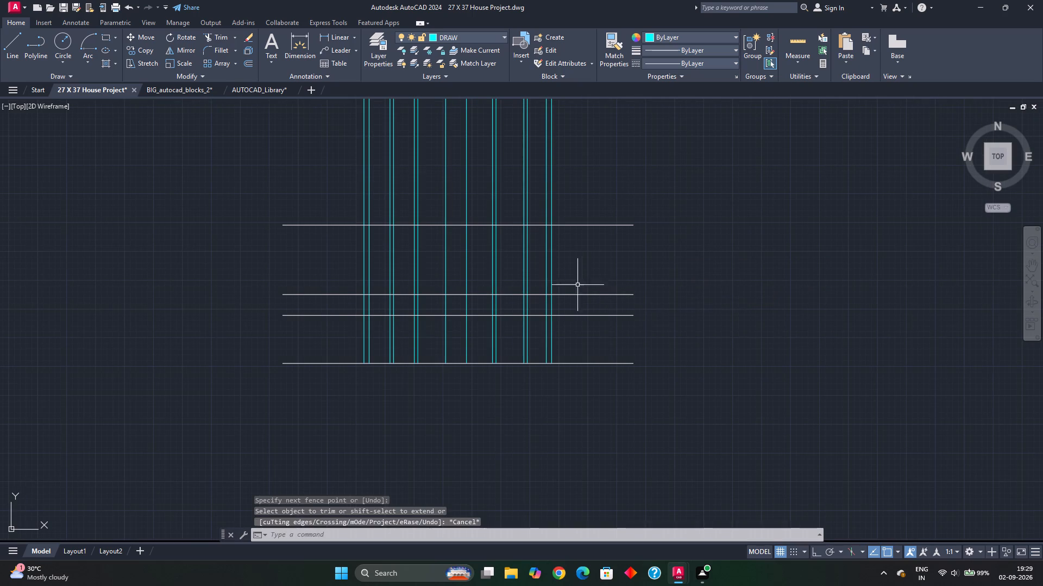
{"action": "key", "text": "Escape"}
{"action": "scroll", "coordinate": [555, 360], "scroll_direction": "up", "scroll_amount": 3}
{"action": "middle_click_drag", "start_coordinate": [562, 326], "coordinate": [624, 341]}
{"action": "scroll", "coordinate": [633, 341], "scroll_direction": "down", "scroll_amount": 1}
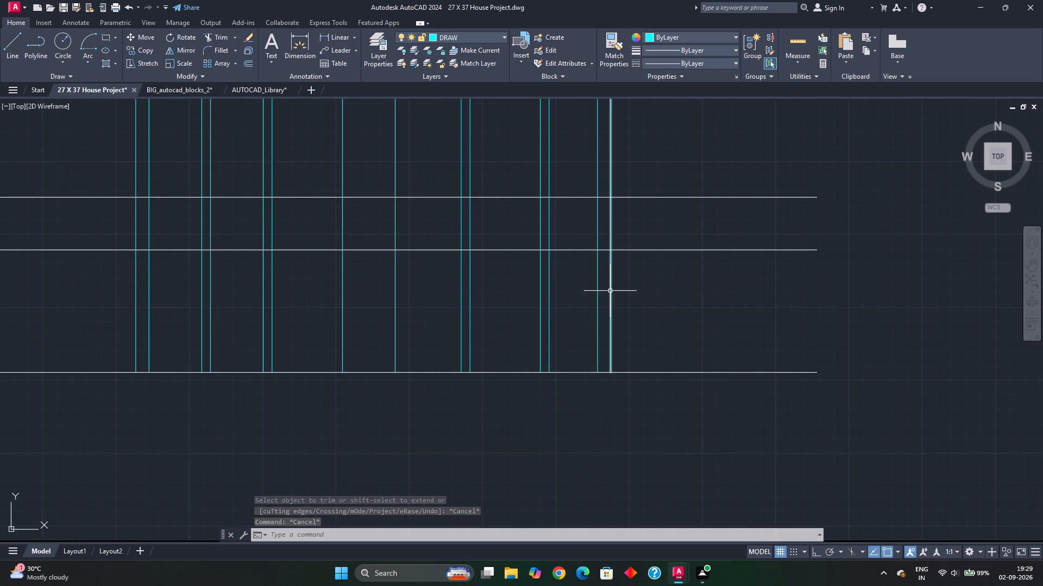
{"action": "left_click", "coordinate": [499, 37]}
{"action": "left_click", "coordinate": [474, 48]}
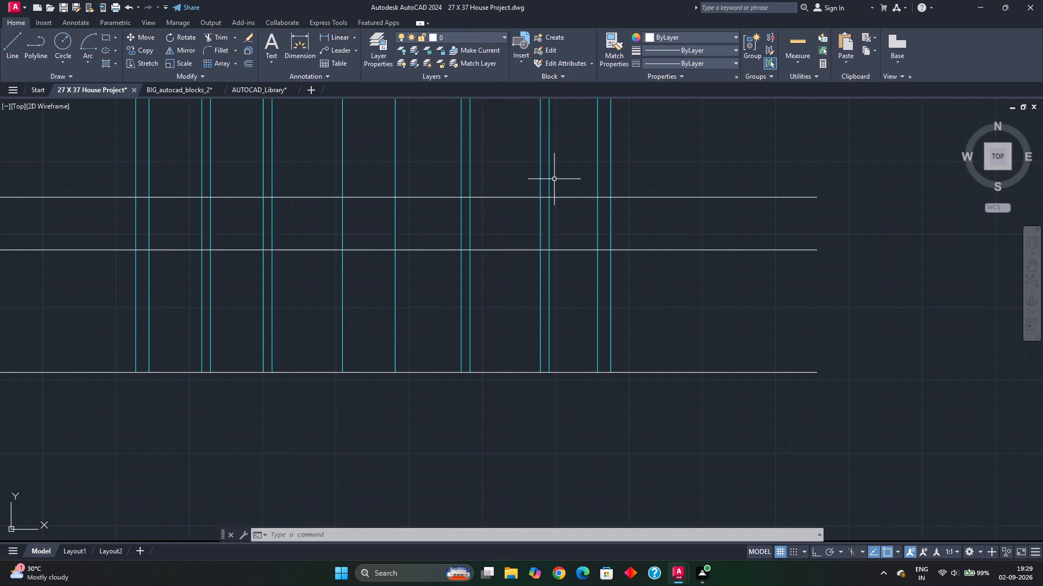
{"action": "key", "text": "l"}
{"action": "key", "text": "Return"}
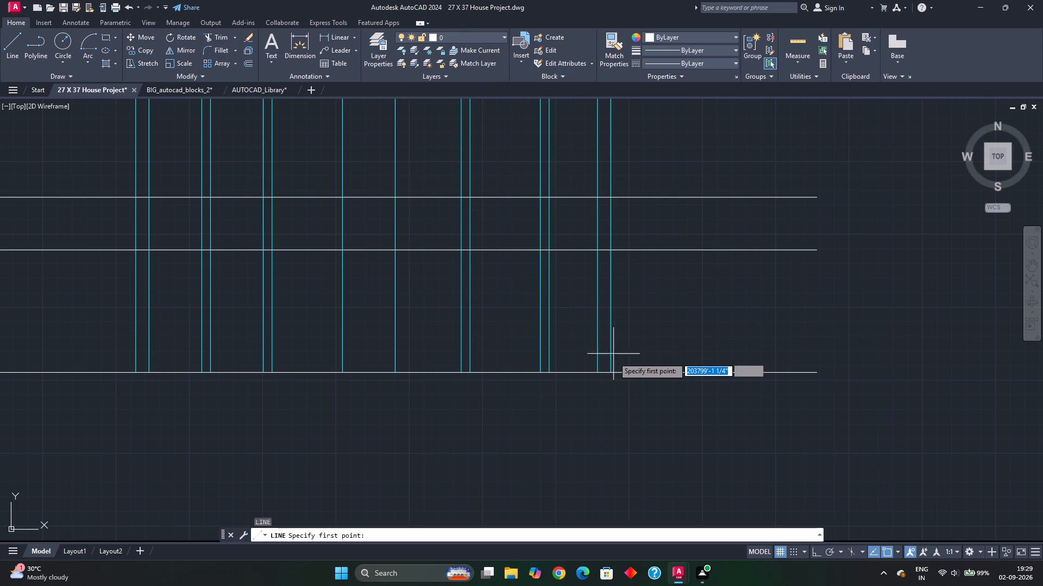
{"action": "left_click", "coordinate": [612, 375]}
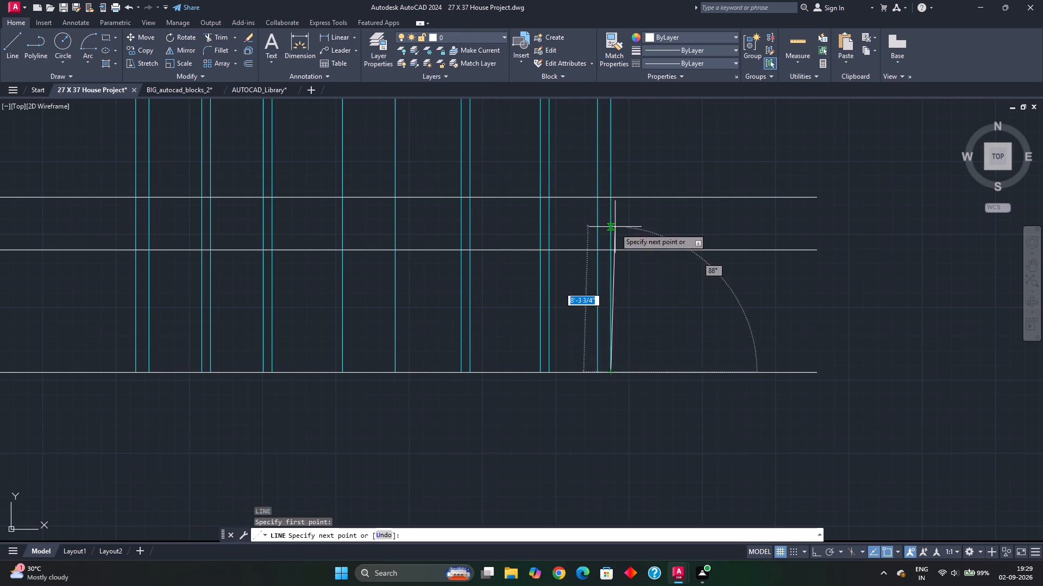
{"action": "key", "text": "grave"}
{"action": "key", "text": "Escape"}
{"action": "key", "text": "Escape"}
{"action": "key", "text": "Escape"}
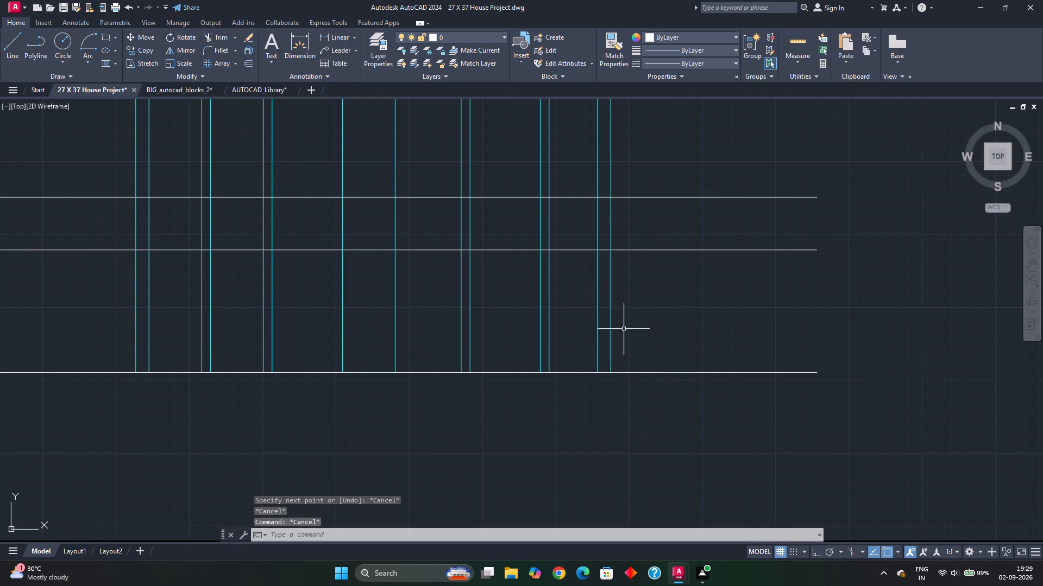
Make A-WALL-EXT the current layer.
{"action": "left_click", "coordinate": [503, 37]}
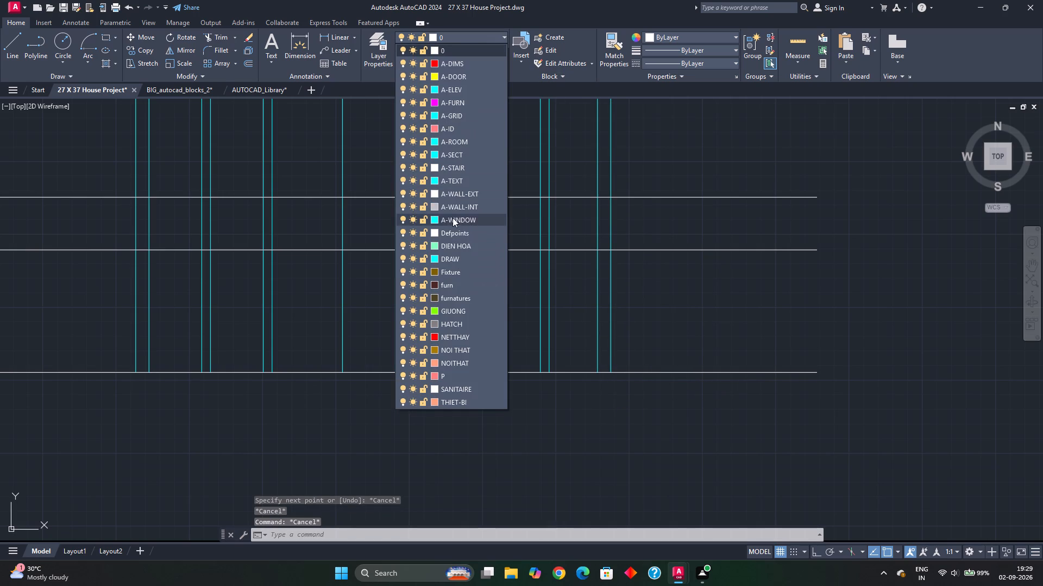
{"action": "left_click", "coordinate": [464, 193]}
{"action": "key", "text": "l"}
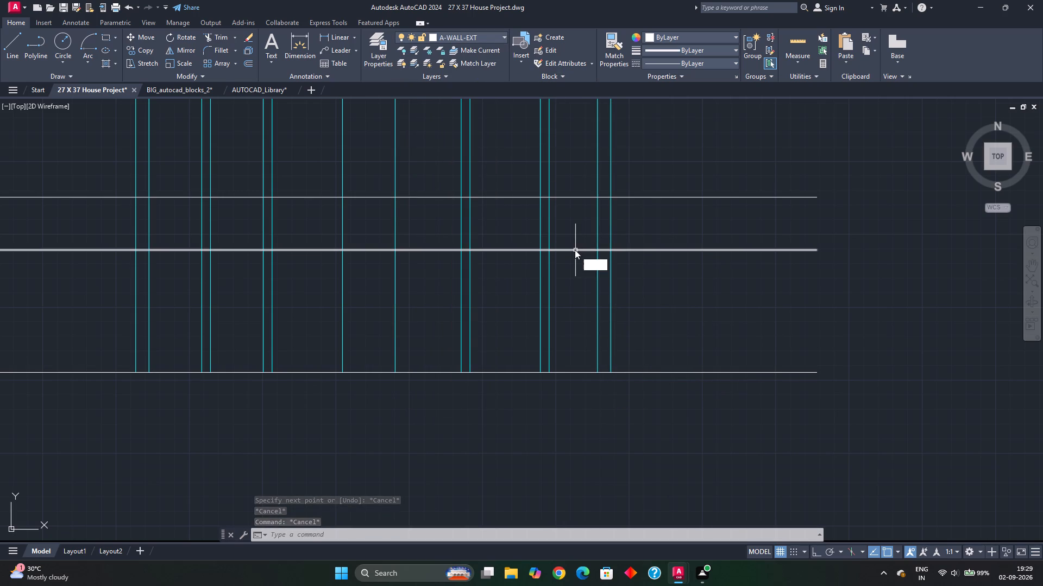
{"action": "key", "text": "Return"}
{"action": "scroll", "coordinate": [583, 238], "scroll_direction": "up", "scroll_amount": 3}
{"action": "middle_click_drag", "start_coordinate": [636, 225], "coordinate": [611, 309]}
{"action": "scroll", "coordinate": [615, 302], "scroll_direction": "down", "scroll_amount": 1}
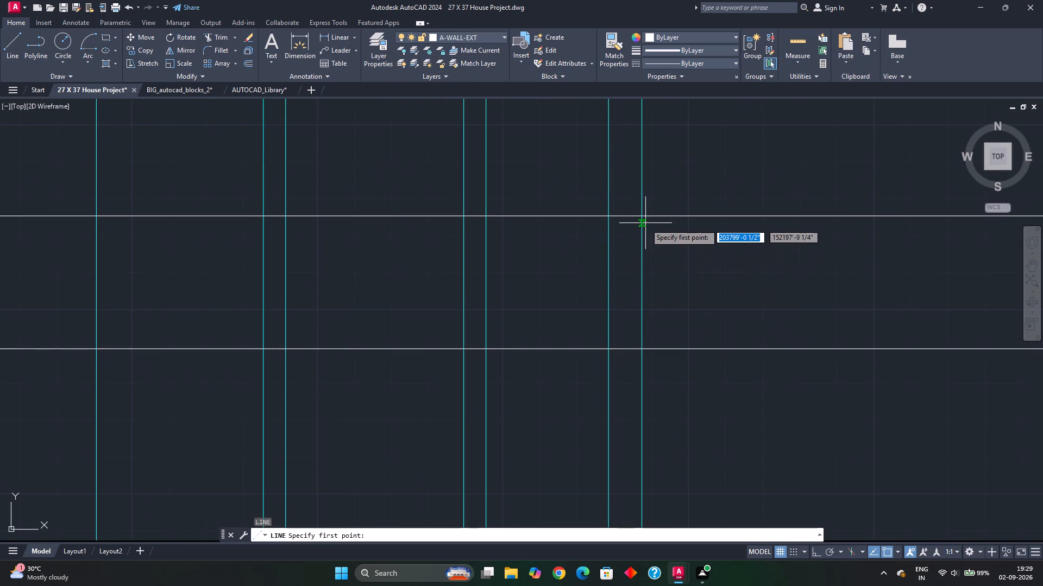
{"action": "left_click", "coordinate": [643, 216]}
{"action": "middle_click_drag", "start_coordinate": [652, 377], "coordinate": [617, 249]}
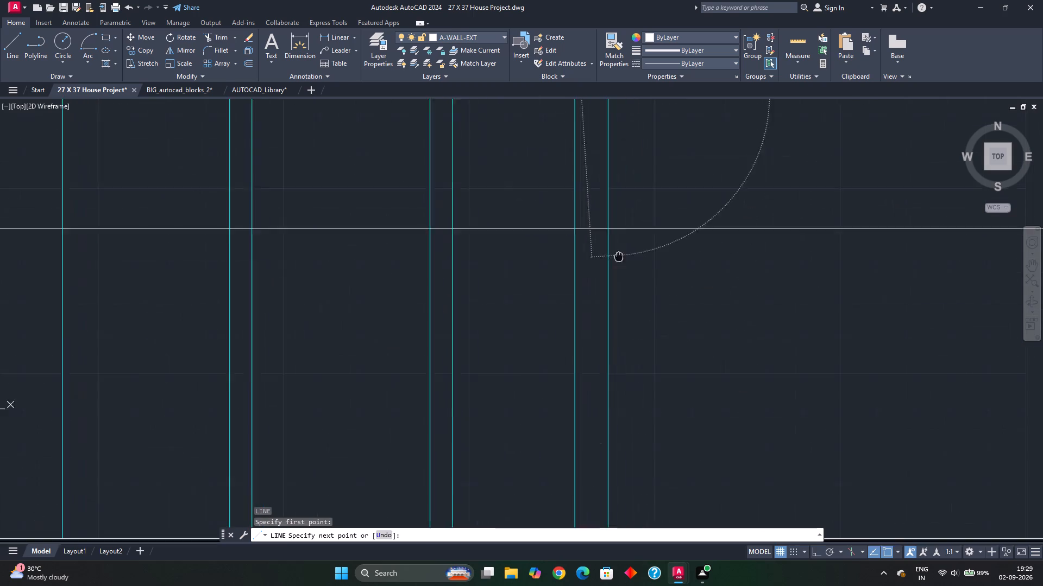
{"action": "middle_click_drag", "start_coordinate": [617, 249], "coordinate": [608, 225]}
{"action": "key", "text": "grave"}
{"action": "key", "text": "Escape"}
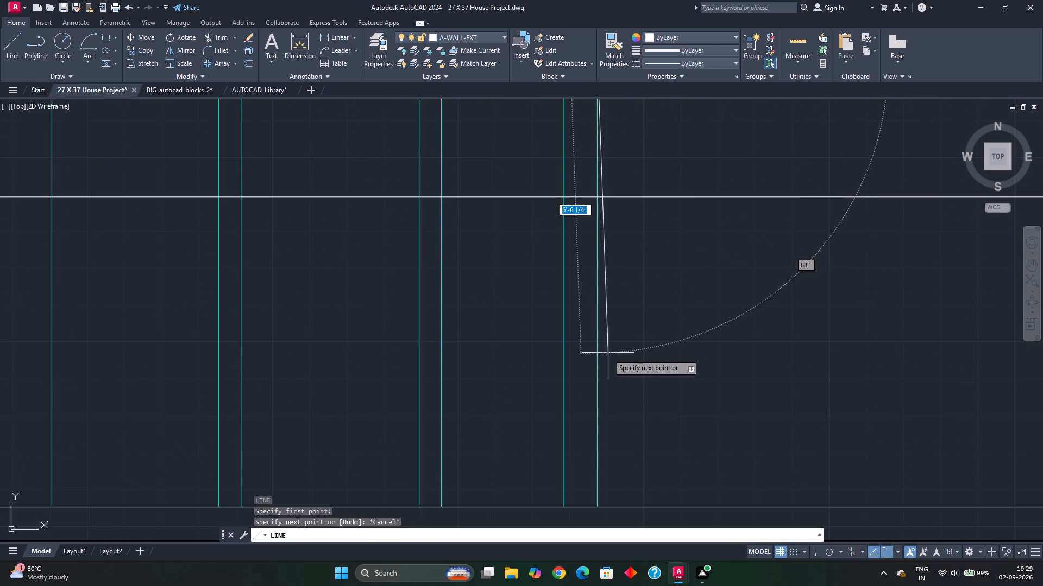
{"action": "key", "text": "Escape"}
Draw a vertical wall line along the rightmost ray from the lowest level line up to the second level line from the top.
{"action": "key", "text": "space"}
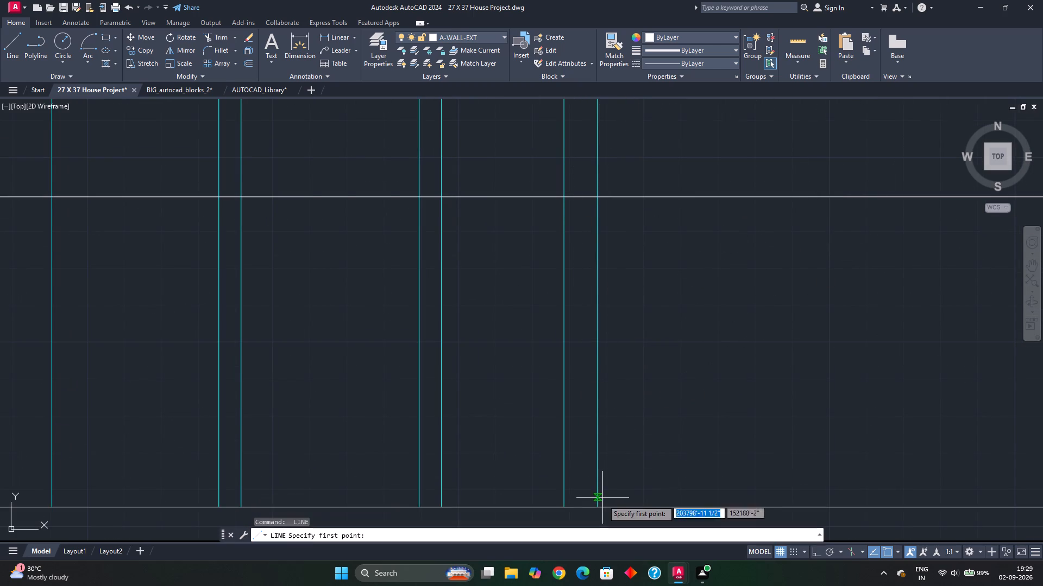
{"action": "left_click", "coordinate": [600, 508]}
{"action": "middle_click_drag", "start_coordinate": [593, 256], "coordinate": [585, 430]}
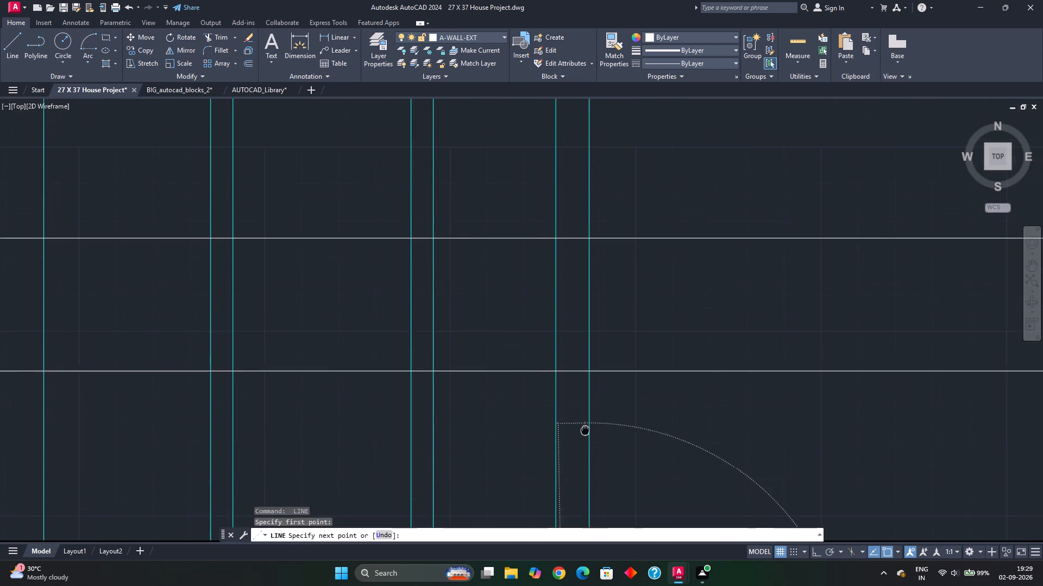
{"action": "middle_click_drag", "start_coordinate": [585, 430], "coordinate": [585, 431]}
{"action": "scroll", "coordinate": [604, 314], "scroll_direction": "up", "scroll_amount": 3}
{"action": "middle_click_drag", "start_coordinate": [590, 298], "coordinate": [569, 474]}
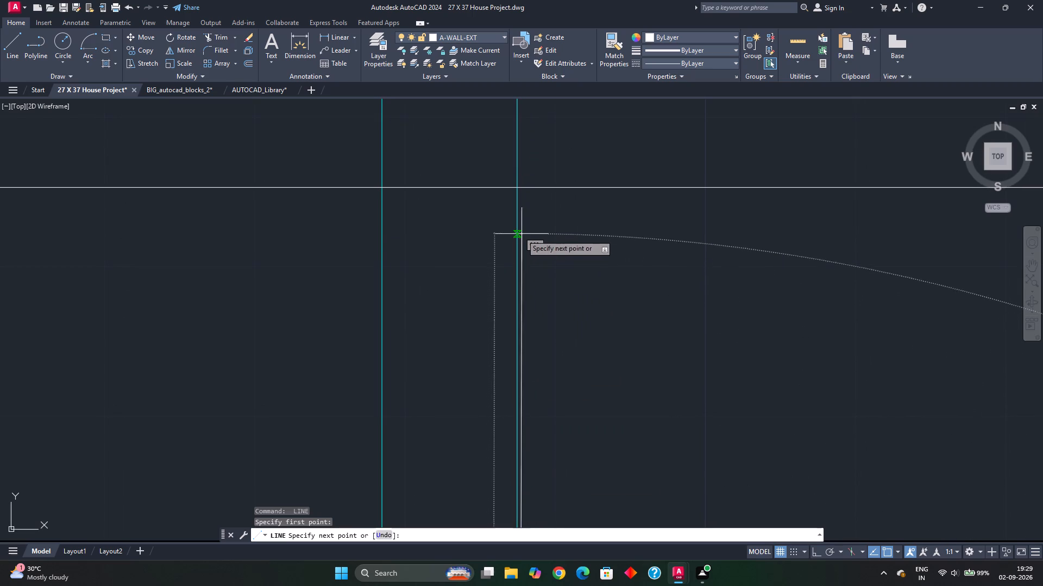
{"action": "left_click", "coordinate": [518, 188]}
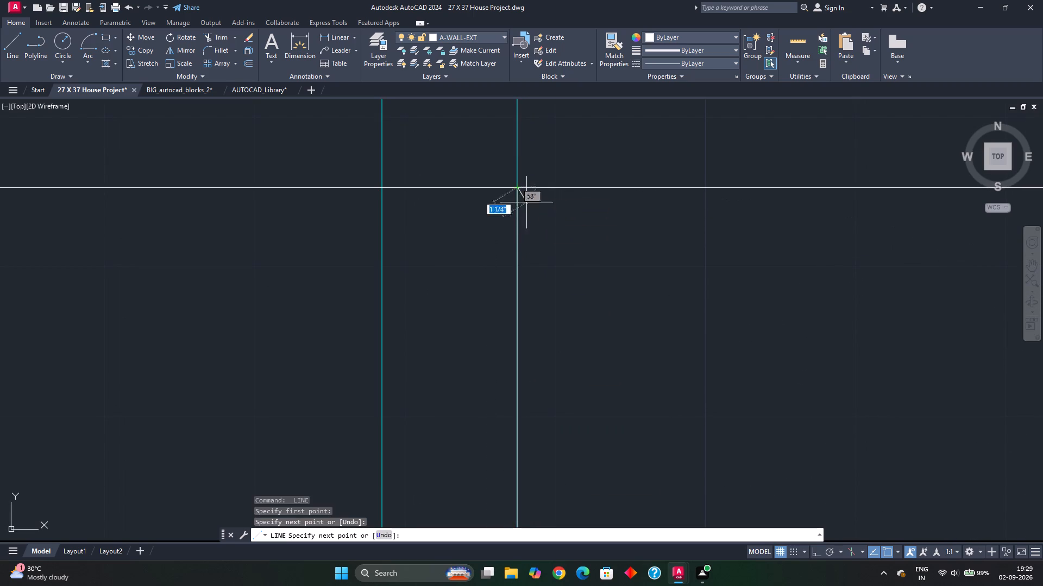
{"action": "key", "text": "Escape"}
Copy the new wall line to the adjacent inner ray on the right and to the two leftmost rays.
{"action": "left_click", "coordinate": [517, 265]}
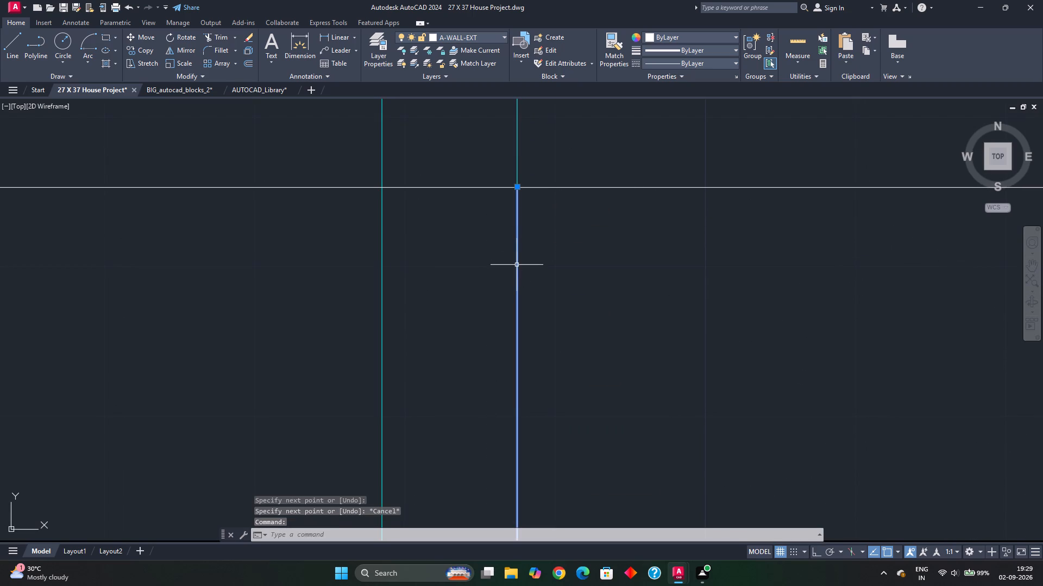
{"action": "type", "text": "CO"}
{"action": "key", "text": "Return"}
{"action": "left_click", "coordinate": [518, 188]}
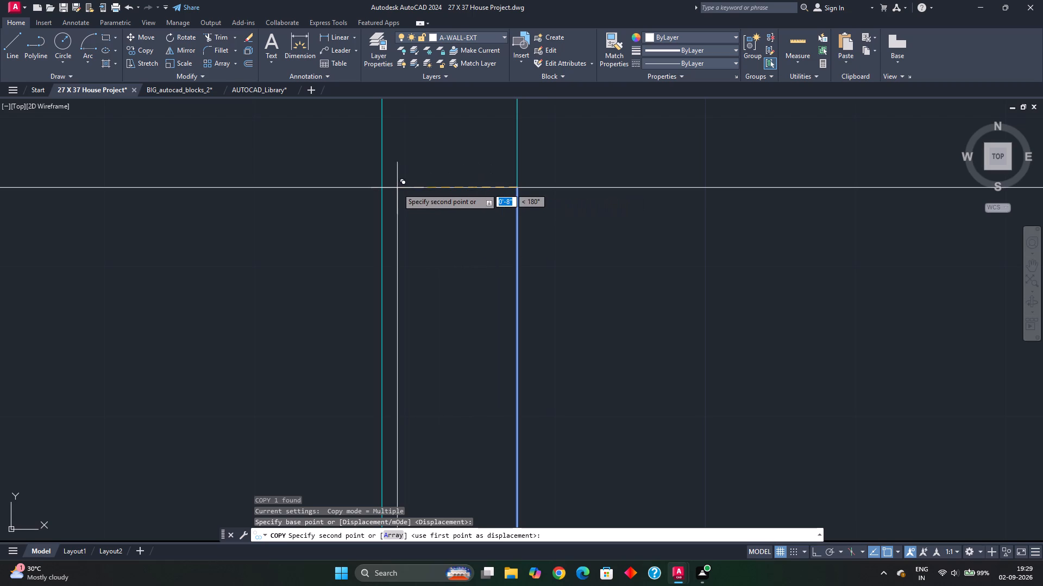
{"action": "left_click", "coordinate": [384, 186]}
{"action": "scroll", "coordinate": [443, 244], "scroll_direction": "down", "scroll_amount": 3}
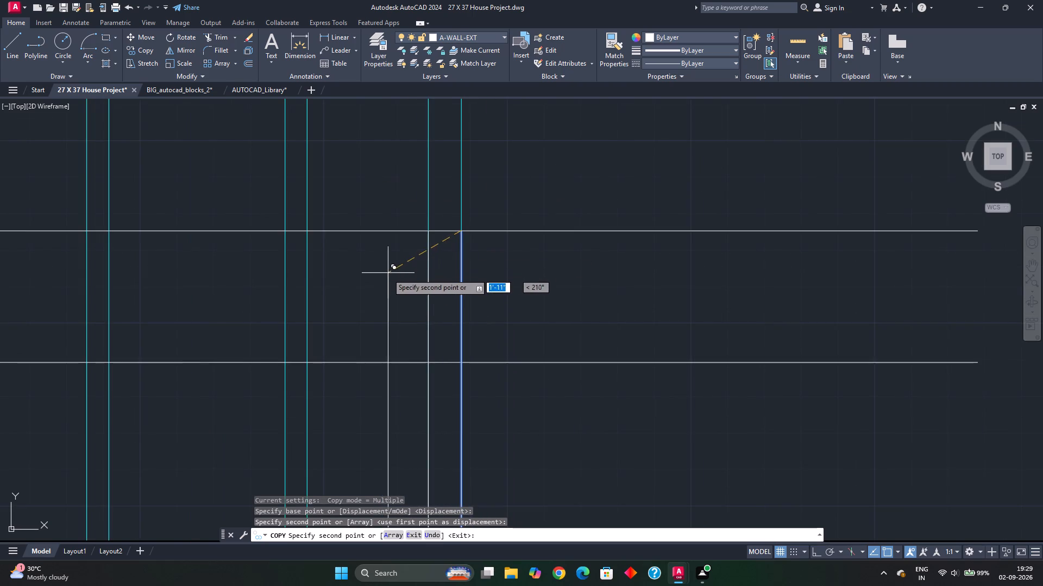
{"action": "middle_click_drag", "start_coordinate": [366, 271], "coordinate": [745, 204]}
{"action": "middle_click_drag", "start_coordinate": [412, 202], "coordinate": [769, 189]}
{"action": "scroll", "coordinate": [369, 184], "scroll_direction": "down", "scroll_amount": 2}
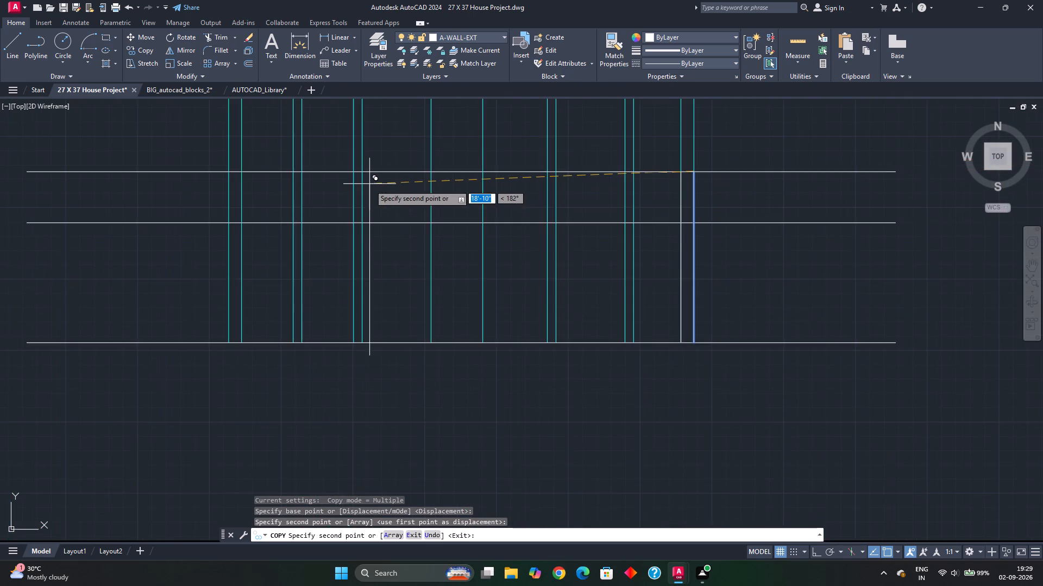
{"action": "middle_click_drag", "start_coordinate": [369, 184], "coordinate": [551, 218]}
{"action": "scroll", "coordinate": [449, 210], "scroll_direction": "up", "scroll_amount": 3}
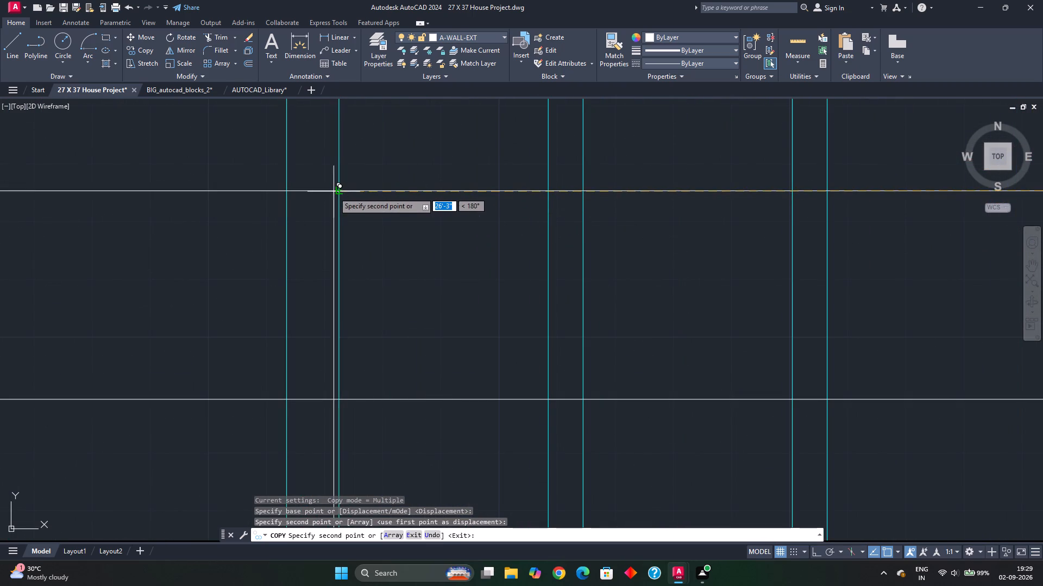
{"action": "scroll", "coordinate": [338, 193], "scroll_direction": "up", "scroll_amount": 3}
{"action": "left_click", "coordinate": [338, 188]}
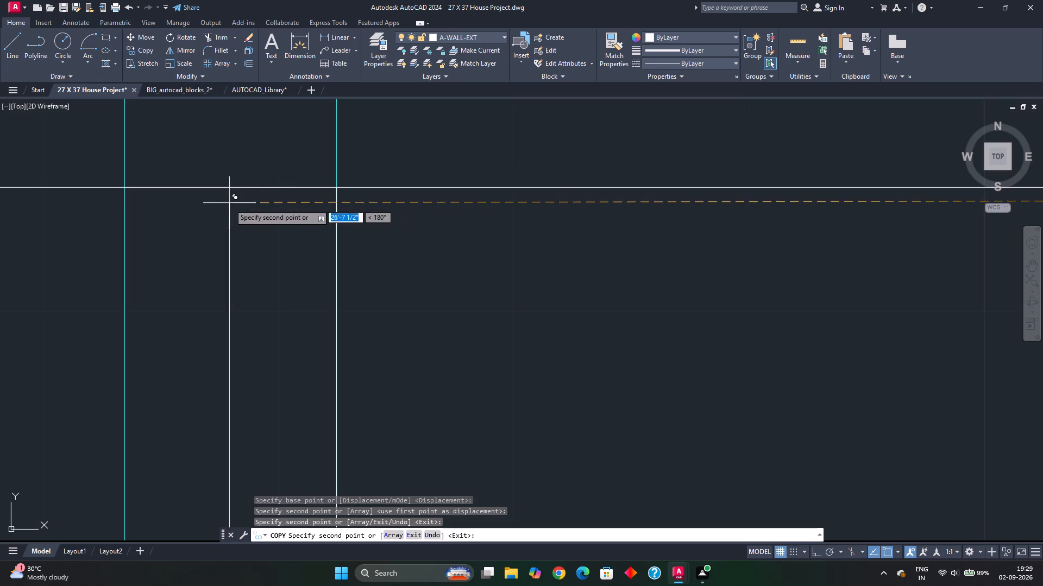
{"action": "middle_click_drag", "start_coordinate": [229, 206], "coordinate": [330, 203]}
{"action": "left_click", "coordinate": [228, 186]}
{"action": "key", "text": "Escape"}
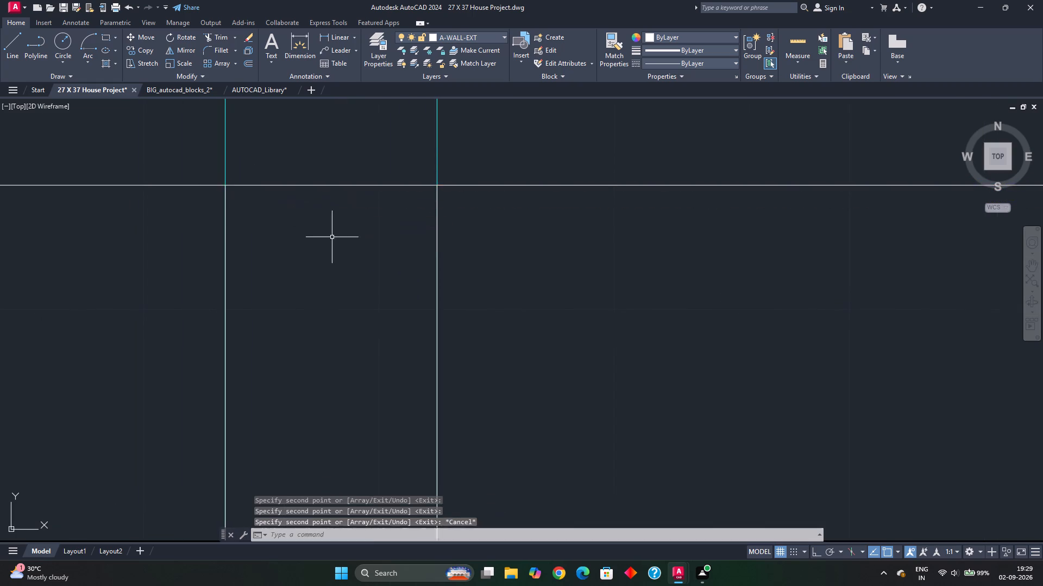
{"action": "scroll", "coordinate": [332, 241], "scroll_direction": "down", "scroll_amount": 3}
{"action": "scroll", "coordinate": [397, 266], "scroll_direction": "down", "scroll_amount": 2}
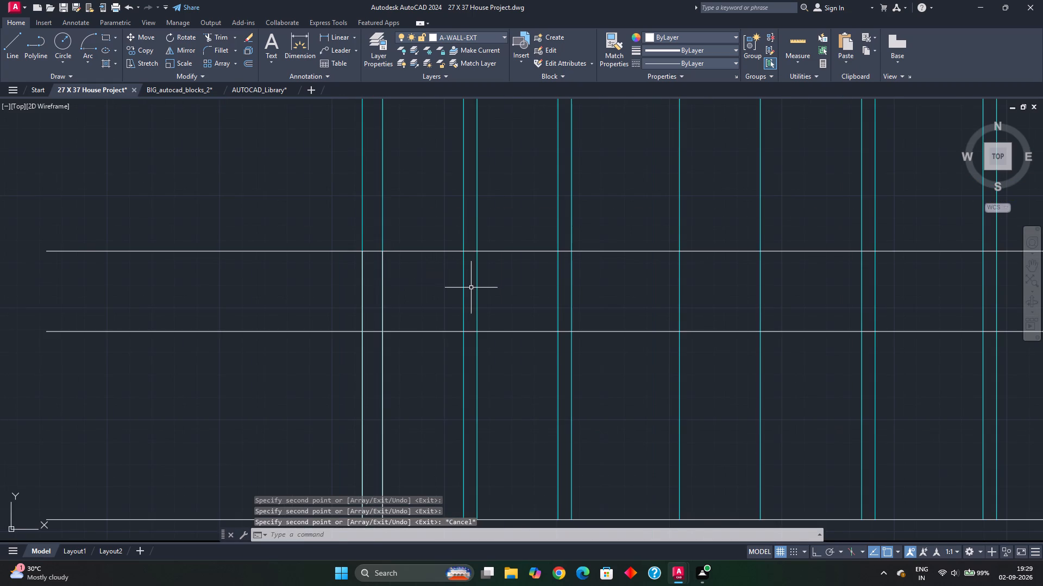
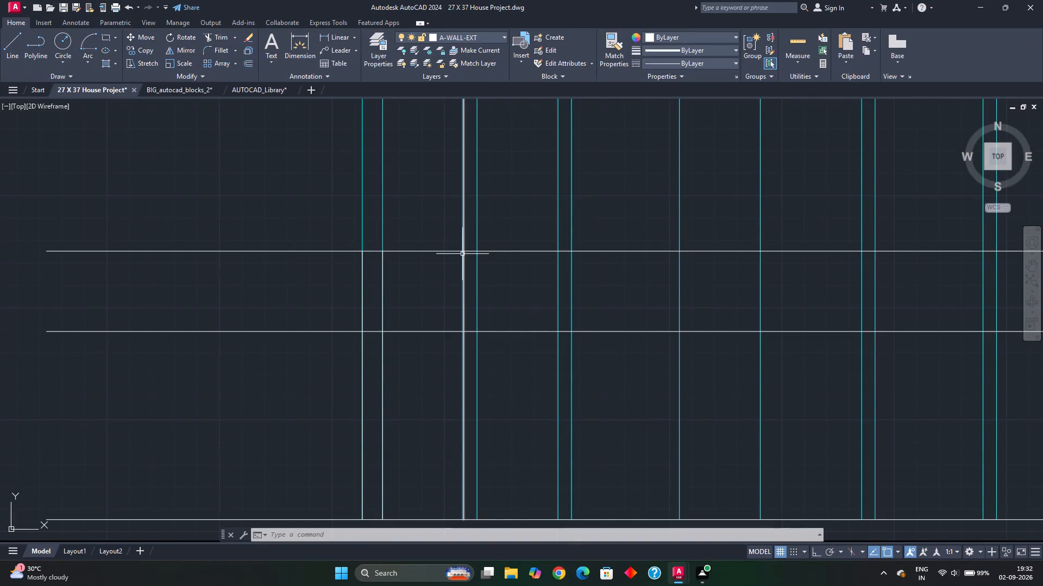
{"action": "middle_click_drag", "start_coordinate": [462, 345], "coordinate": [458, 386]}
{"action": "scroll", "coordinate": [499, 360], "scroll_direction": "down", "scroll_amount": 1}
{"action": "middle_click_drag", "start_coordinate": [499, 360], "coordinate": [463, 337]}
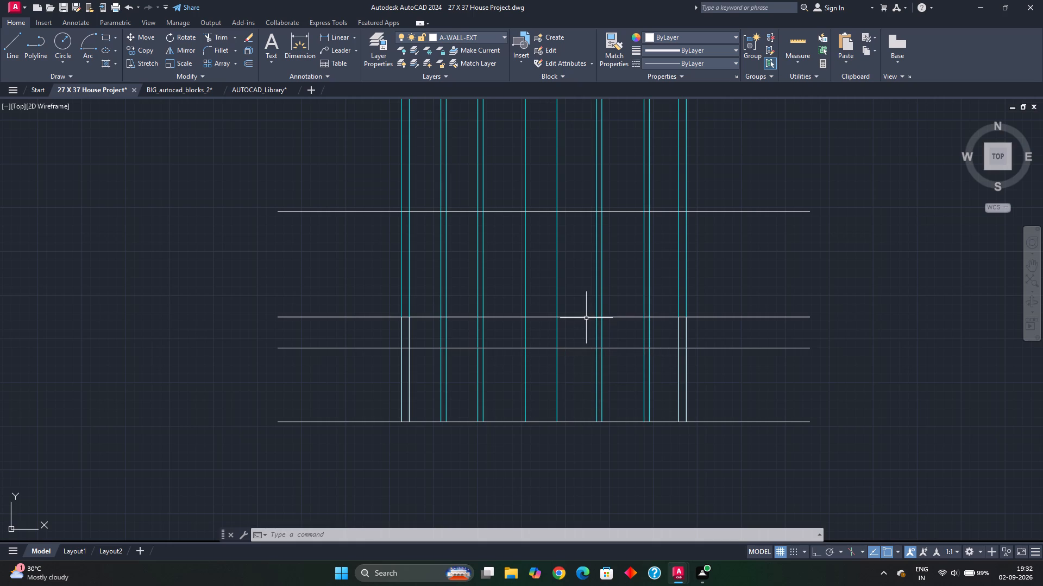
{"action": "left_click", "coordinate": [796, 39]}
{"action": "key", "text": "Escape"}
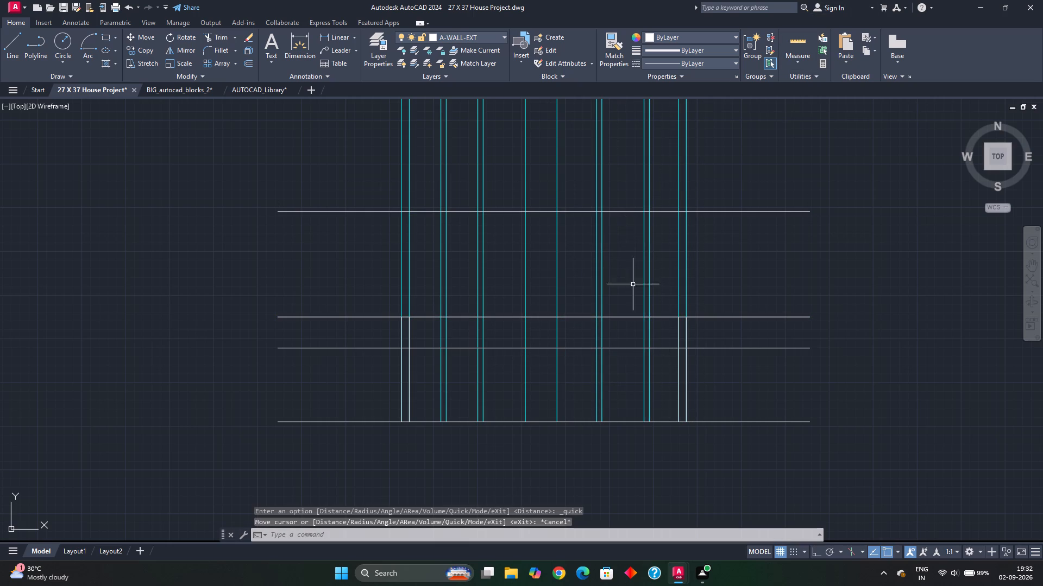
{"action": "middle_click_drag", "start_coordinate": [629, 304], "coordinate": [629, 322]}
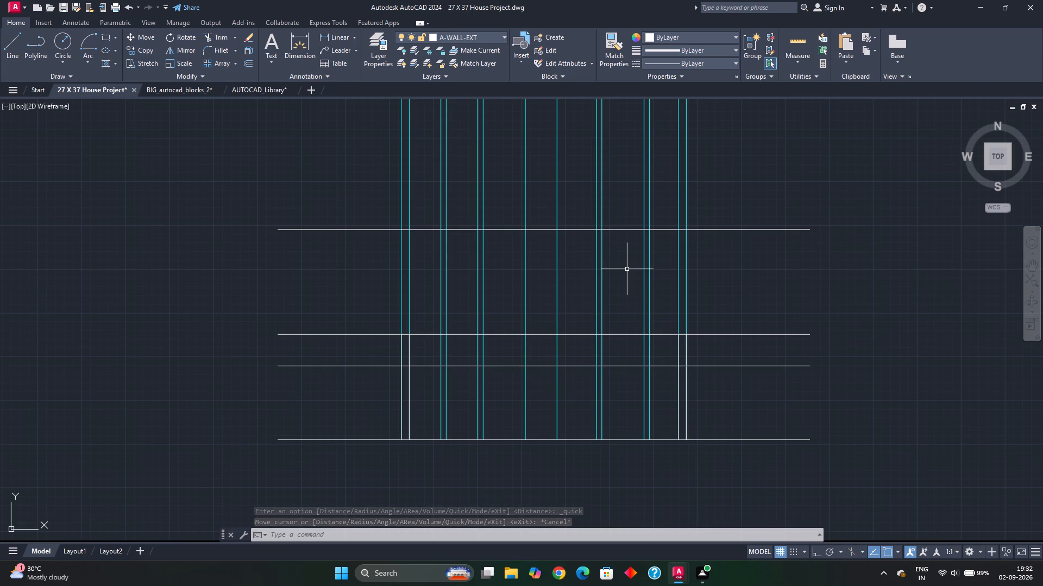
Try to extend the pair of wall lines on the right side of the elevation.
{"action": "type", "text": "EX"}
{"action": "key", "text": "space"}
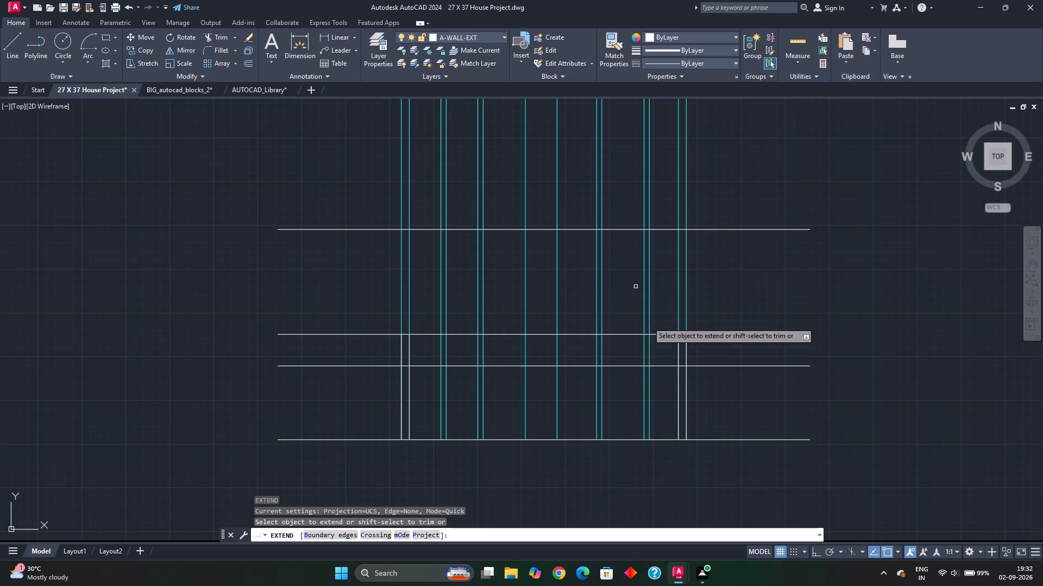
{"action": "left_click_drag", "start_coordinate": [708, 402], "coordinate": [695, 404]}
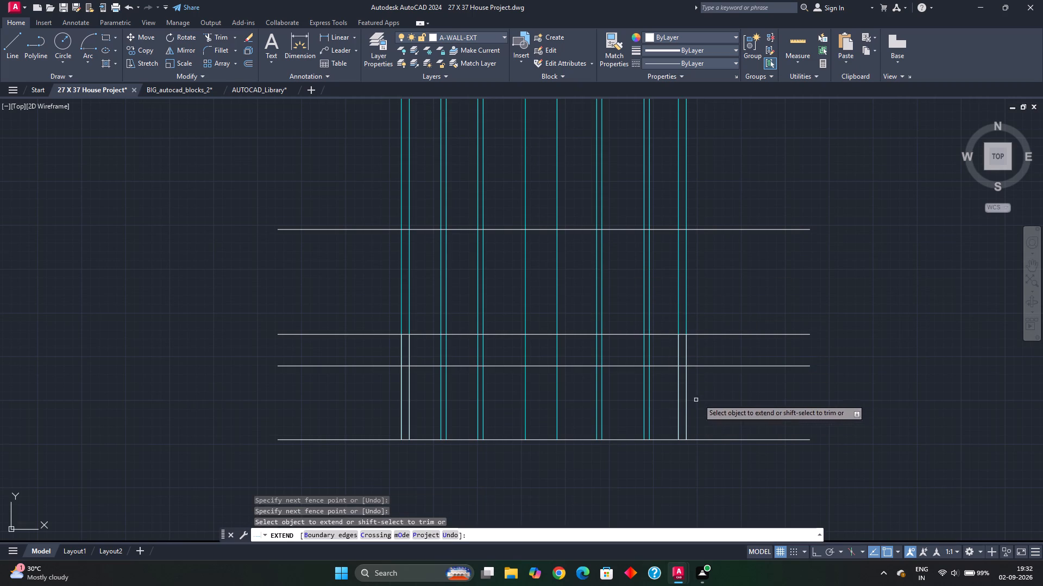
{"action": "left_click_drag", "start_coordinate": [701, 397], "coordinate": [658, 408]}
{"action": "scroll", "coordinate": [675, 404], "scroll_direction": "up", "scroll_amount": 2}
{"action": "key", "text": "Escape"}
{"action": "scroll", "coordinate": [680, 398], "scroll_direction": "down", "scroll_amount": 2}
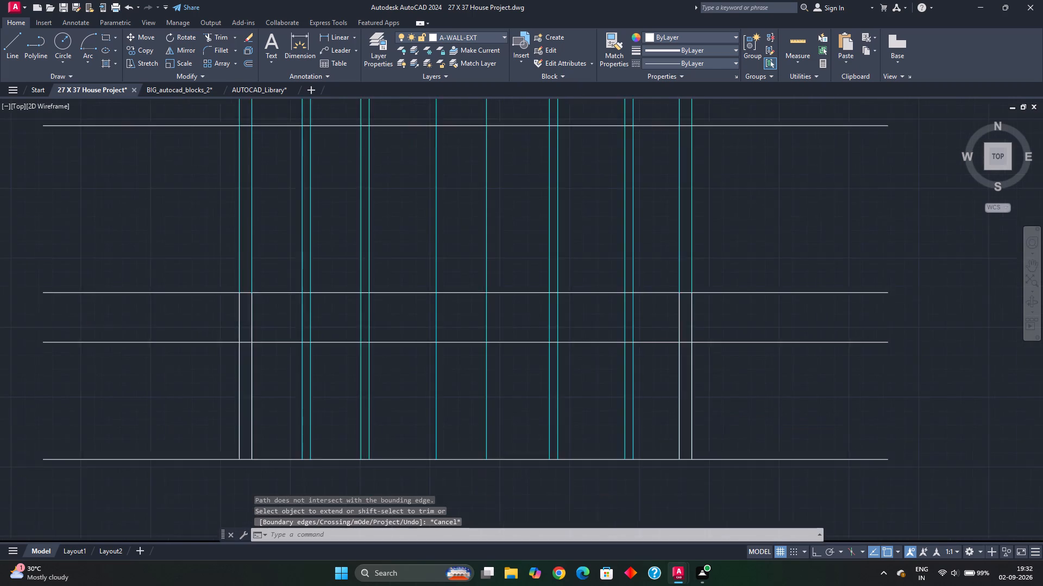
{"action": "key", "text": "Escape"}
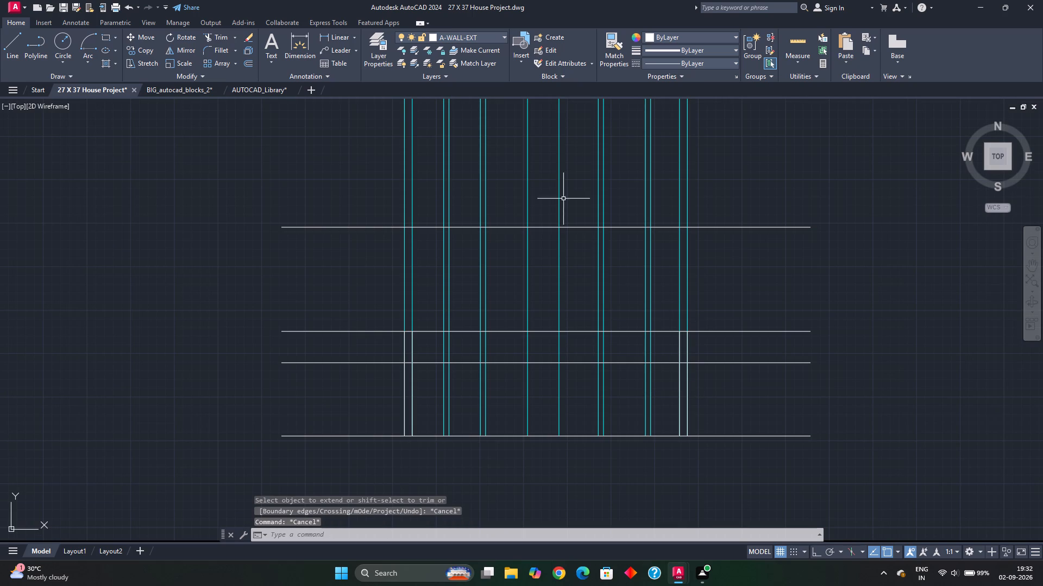
Turn off the DRAW layer to hide the projected rays.
{"action": "left_click", "coordinate": [495, 35]}
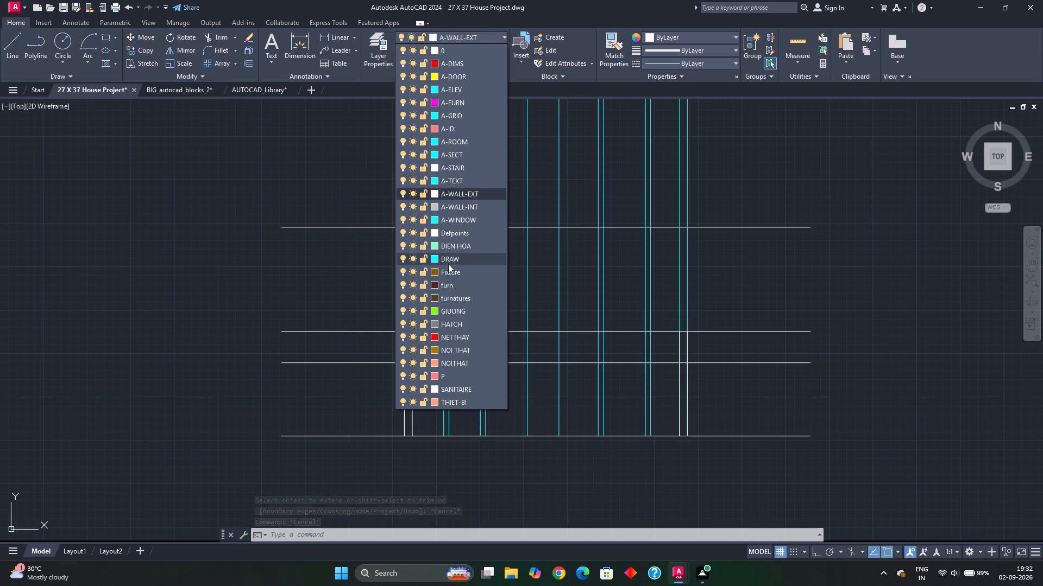
{"action": "left_click", "coordinate": [400, 258]}
{"action": "key", "text": "Escape"}
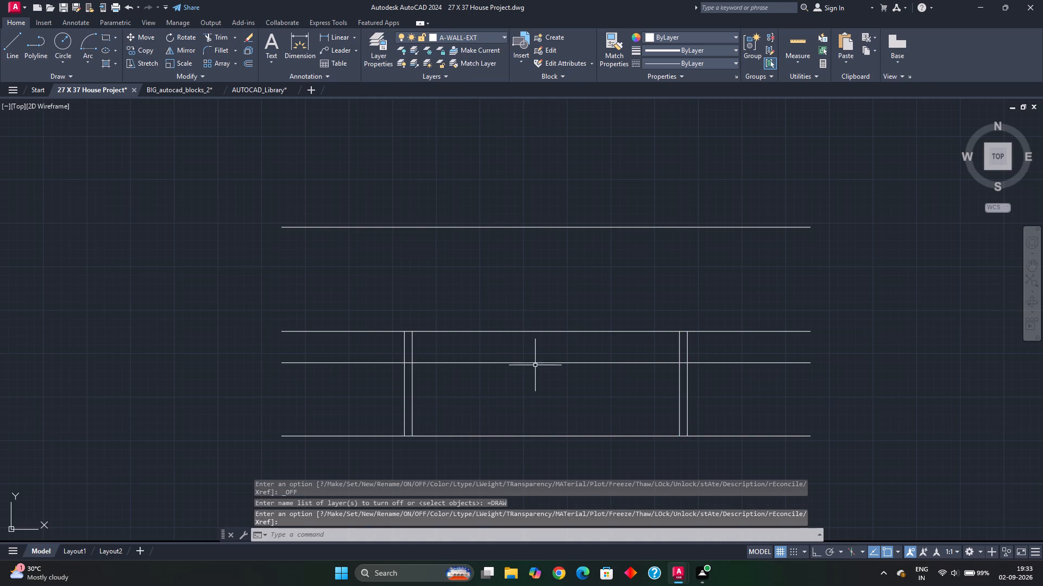
Extend both pairs of vertical wall lines up to the topmost horizontal level line.
{"action": "type", "text": "EX"}
{"action": "key", "text": "space"}
{"action": "left_click", "coordinate": [718, 408]}
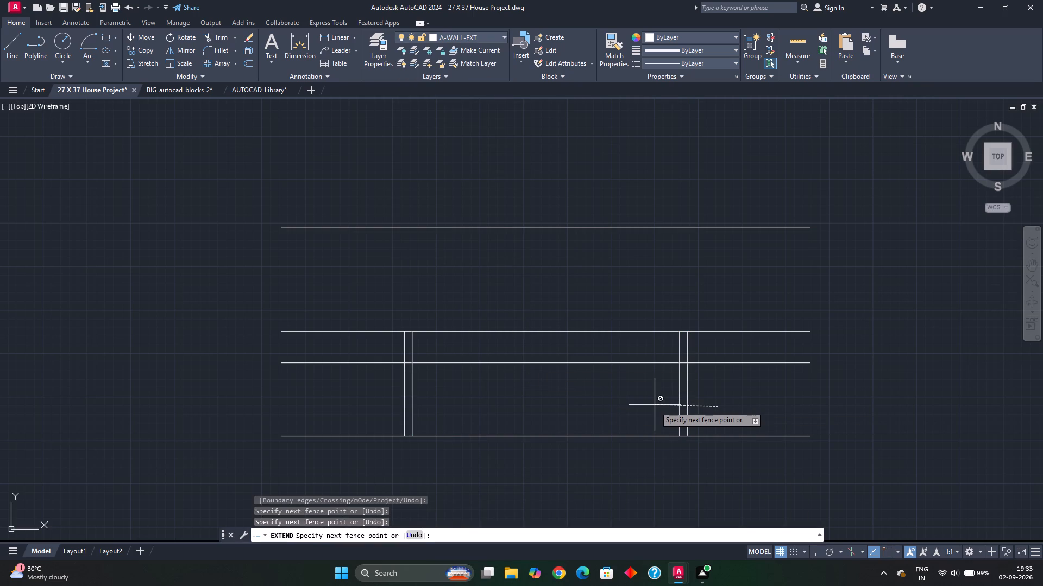
{"action": "left_click", "coordinate": [655, 406]}
{"action": "left_click_drag", "start_coordinate": [703, 341], "coordinate": [703, 340]}
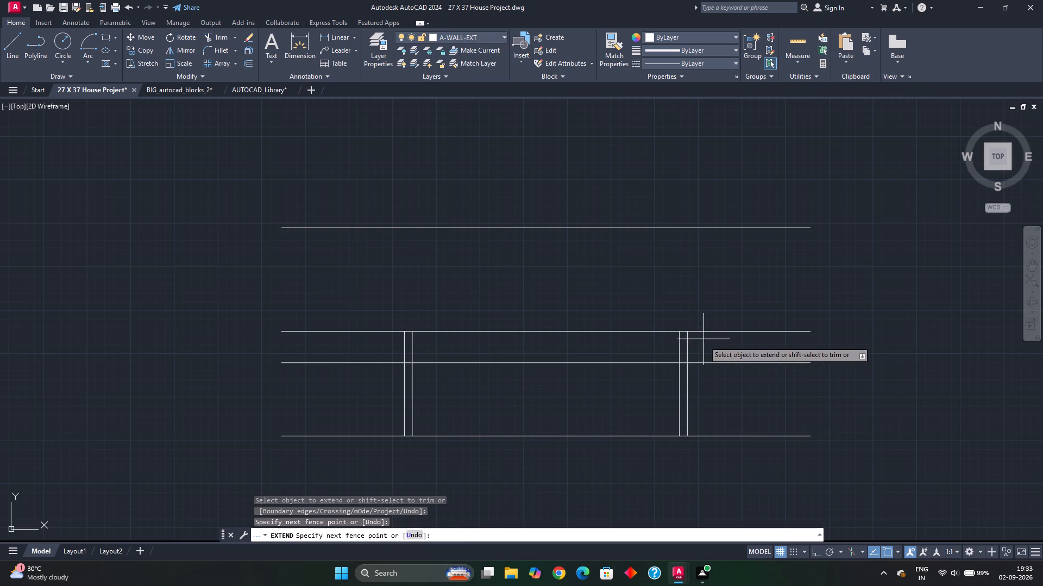
{"action": "left_click_drag", "start_coordinate": [703, 340], "coordinate": [649, 354]}
{"action": "left_click_drag", "start_coordinate": [425, 343], "coordinate": [387, 349]}
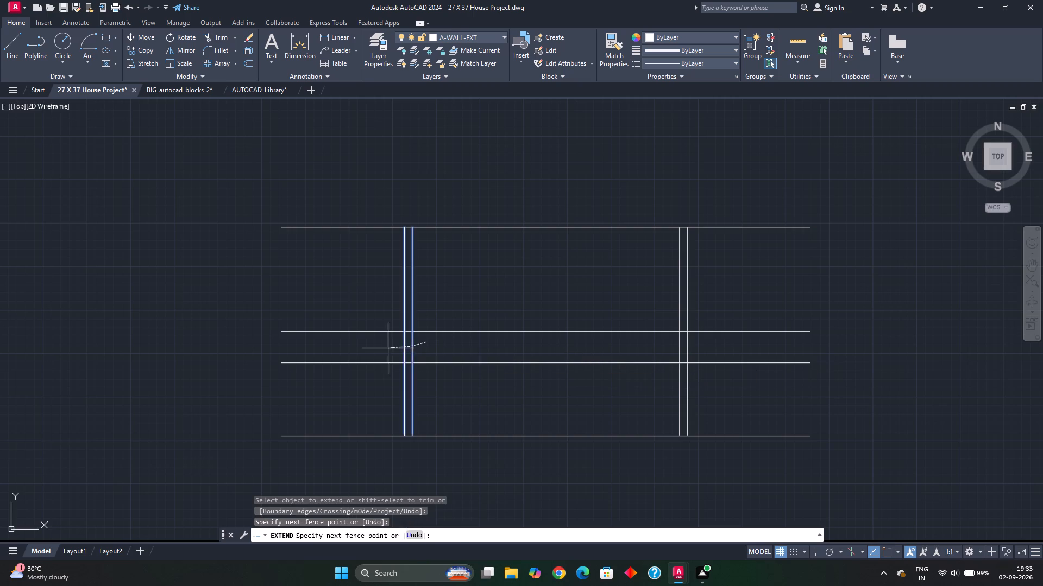
{"action": "left_click_drag", "start_coordinate": [387, 349], "coordinate": [366, 349]}
{"action": "scroll", "coordinate": [463, 344], "scroll_direction": "down", "scroll_amount": 2}
{"action": "middle_click_drag", "start_coordinate": [467, 334], "coordinate": [467, 347]}
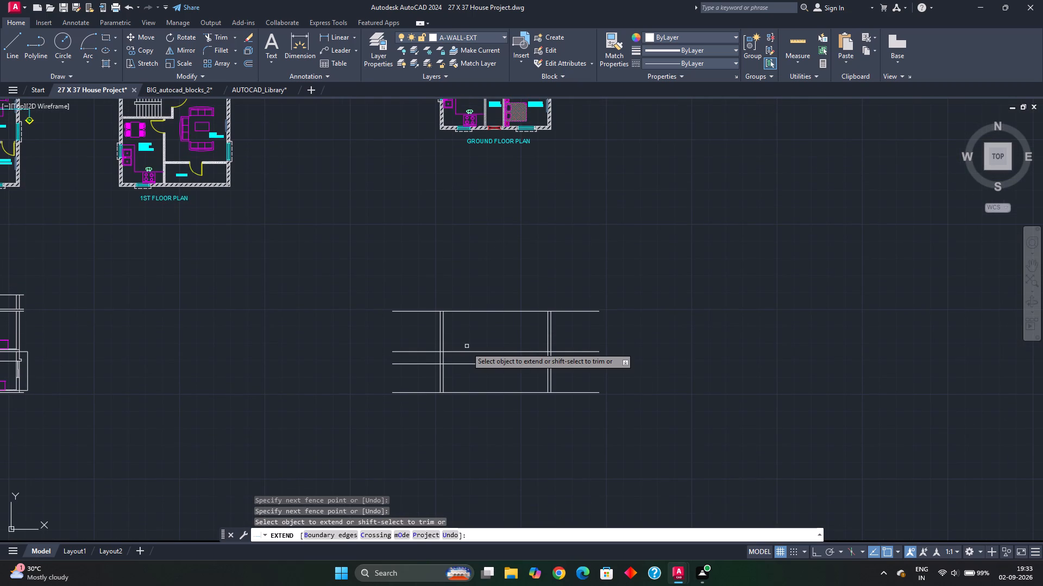
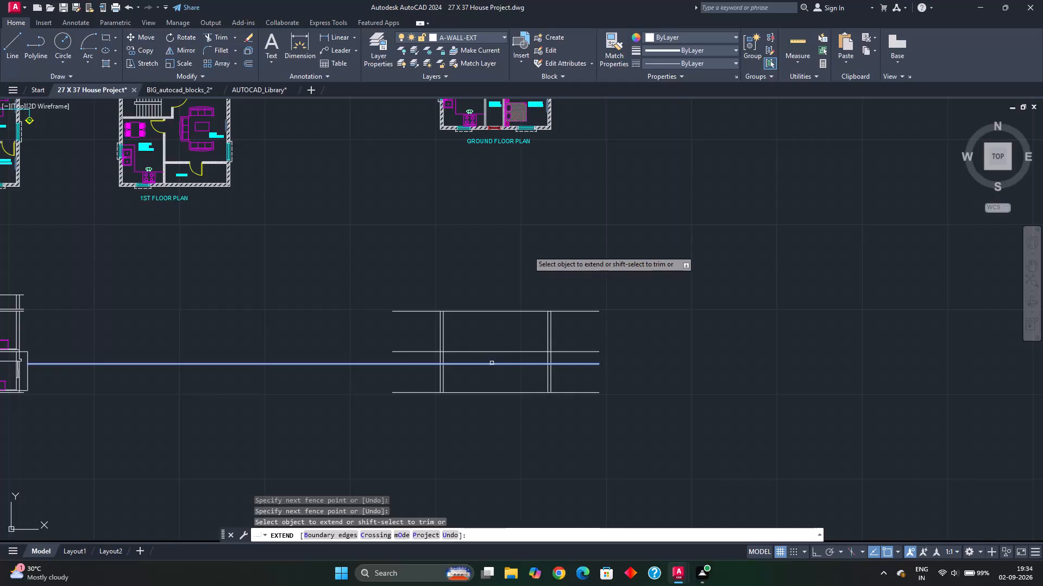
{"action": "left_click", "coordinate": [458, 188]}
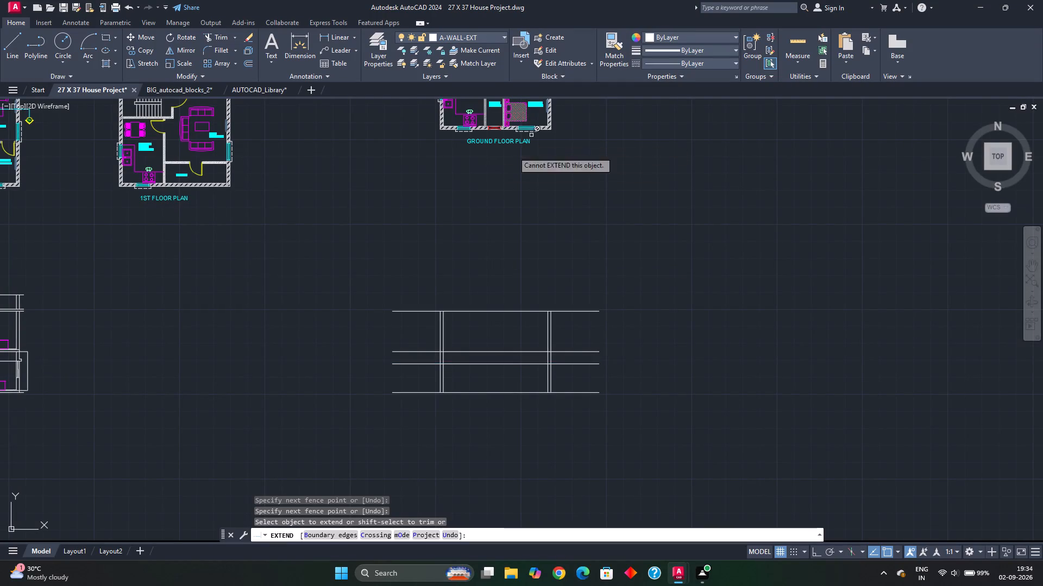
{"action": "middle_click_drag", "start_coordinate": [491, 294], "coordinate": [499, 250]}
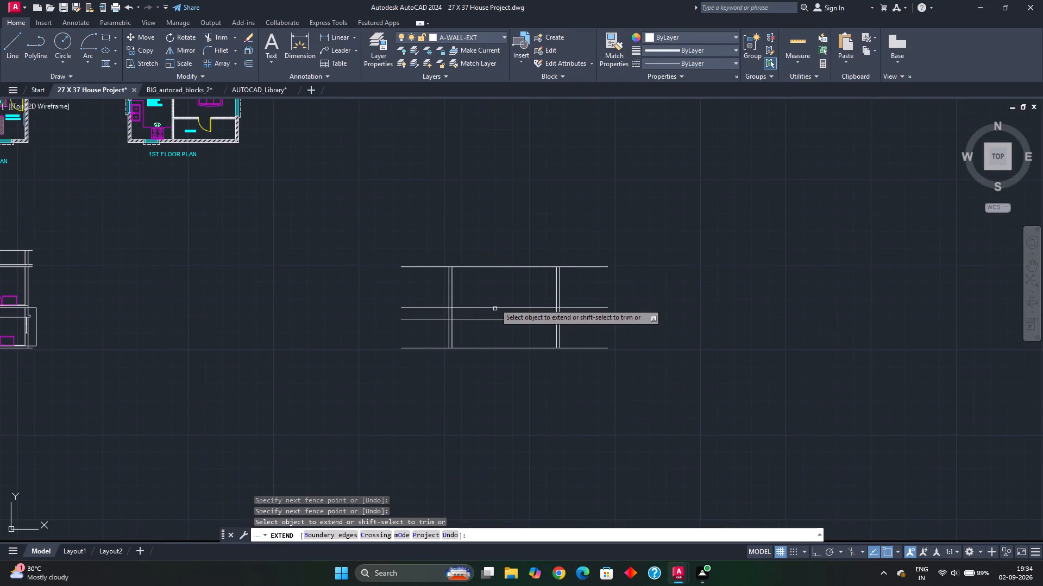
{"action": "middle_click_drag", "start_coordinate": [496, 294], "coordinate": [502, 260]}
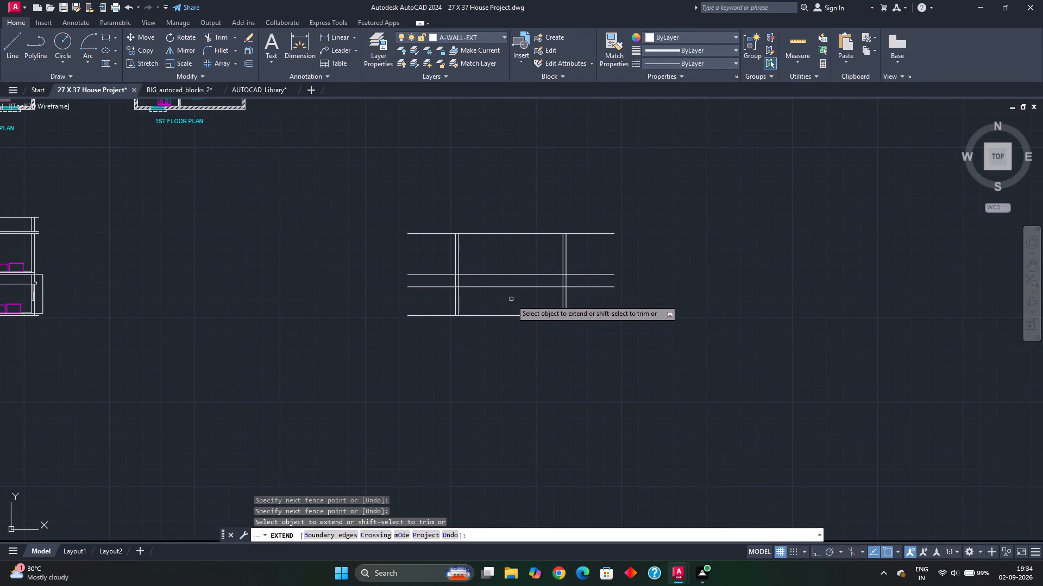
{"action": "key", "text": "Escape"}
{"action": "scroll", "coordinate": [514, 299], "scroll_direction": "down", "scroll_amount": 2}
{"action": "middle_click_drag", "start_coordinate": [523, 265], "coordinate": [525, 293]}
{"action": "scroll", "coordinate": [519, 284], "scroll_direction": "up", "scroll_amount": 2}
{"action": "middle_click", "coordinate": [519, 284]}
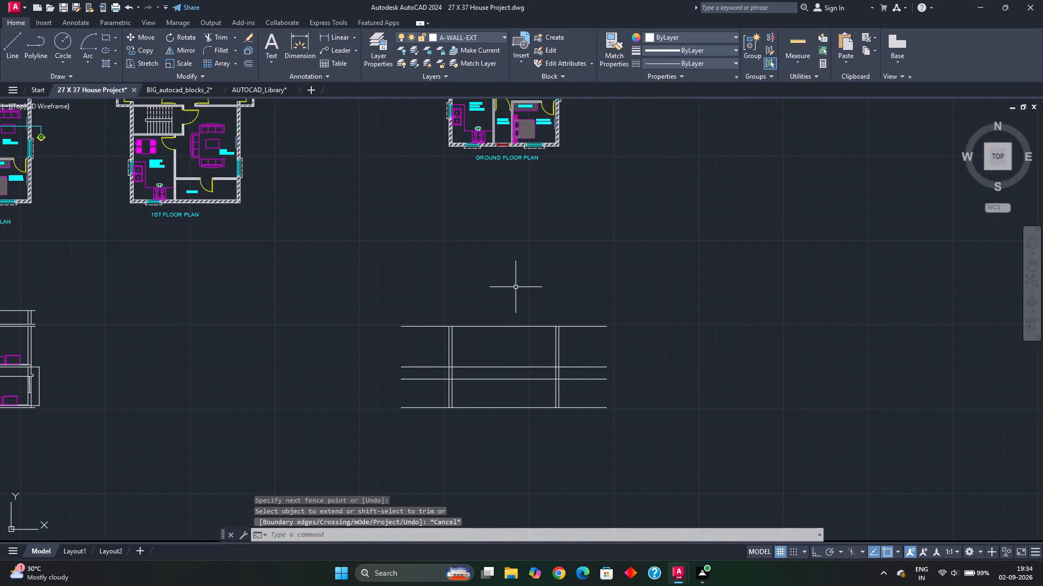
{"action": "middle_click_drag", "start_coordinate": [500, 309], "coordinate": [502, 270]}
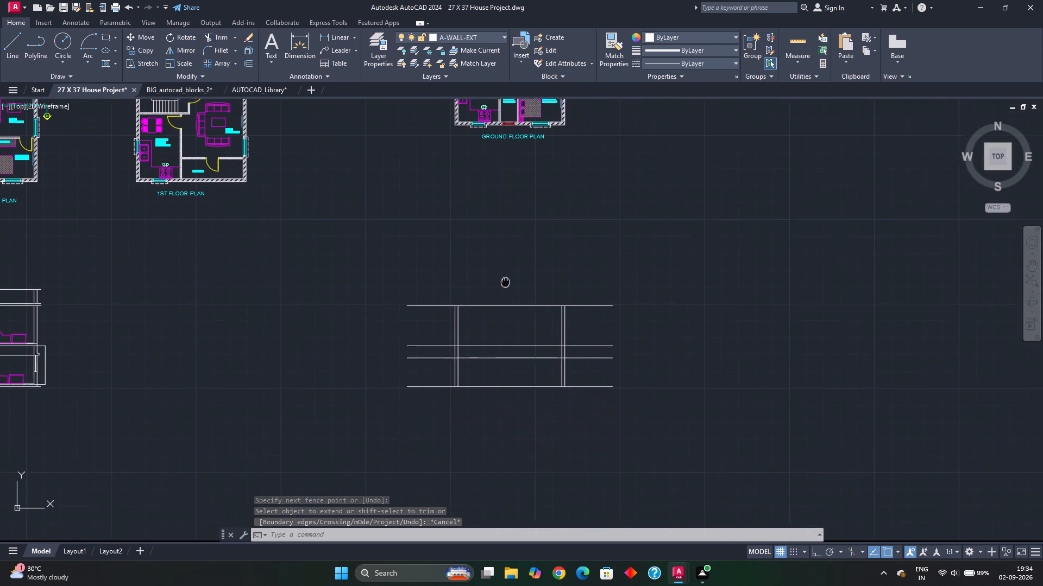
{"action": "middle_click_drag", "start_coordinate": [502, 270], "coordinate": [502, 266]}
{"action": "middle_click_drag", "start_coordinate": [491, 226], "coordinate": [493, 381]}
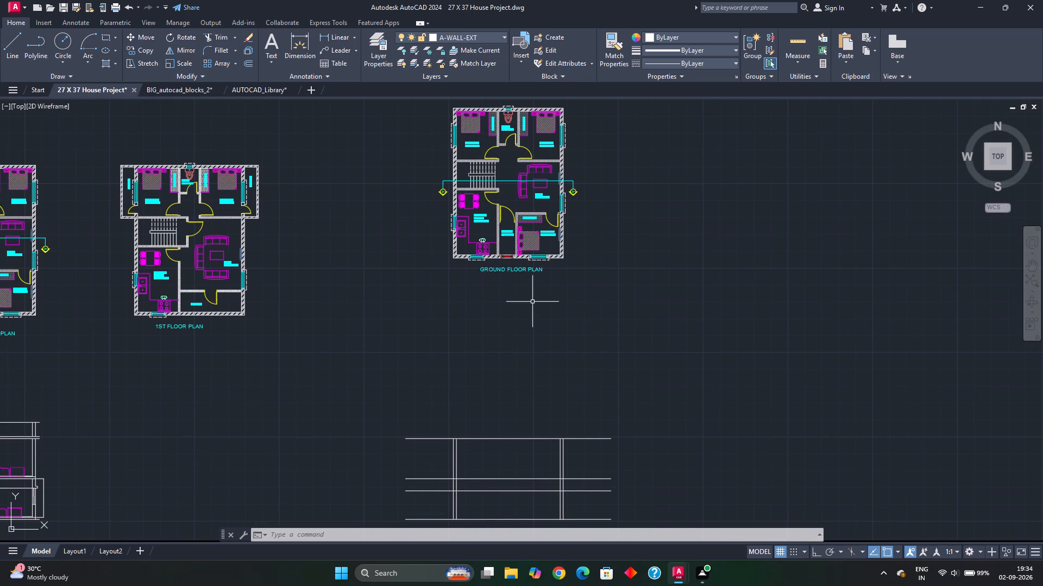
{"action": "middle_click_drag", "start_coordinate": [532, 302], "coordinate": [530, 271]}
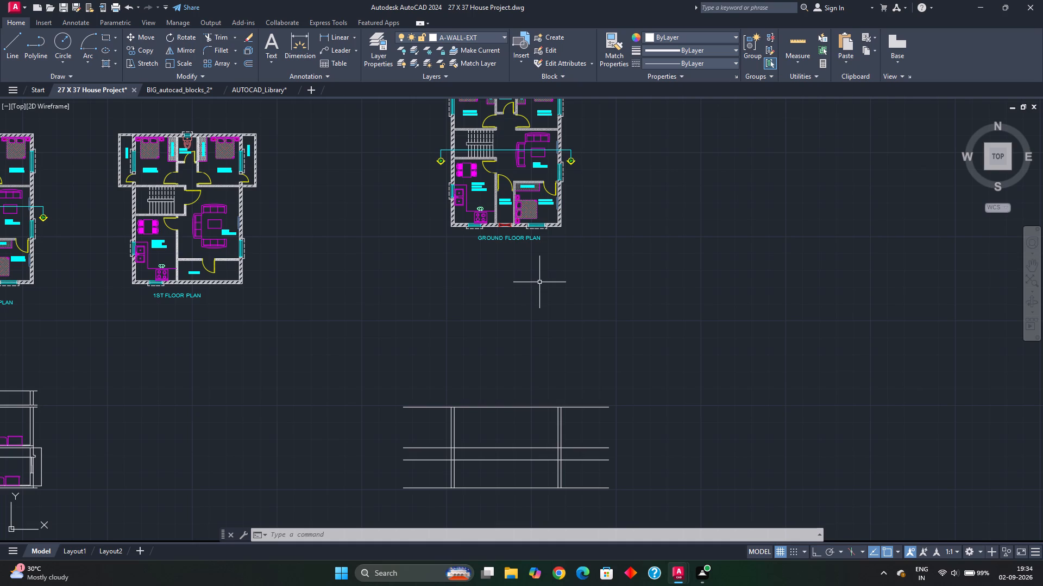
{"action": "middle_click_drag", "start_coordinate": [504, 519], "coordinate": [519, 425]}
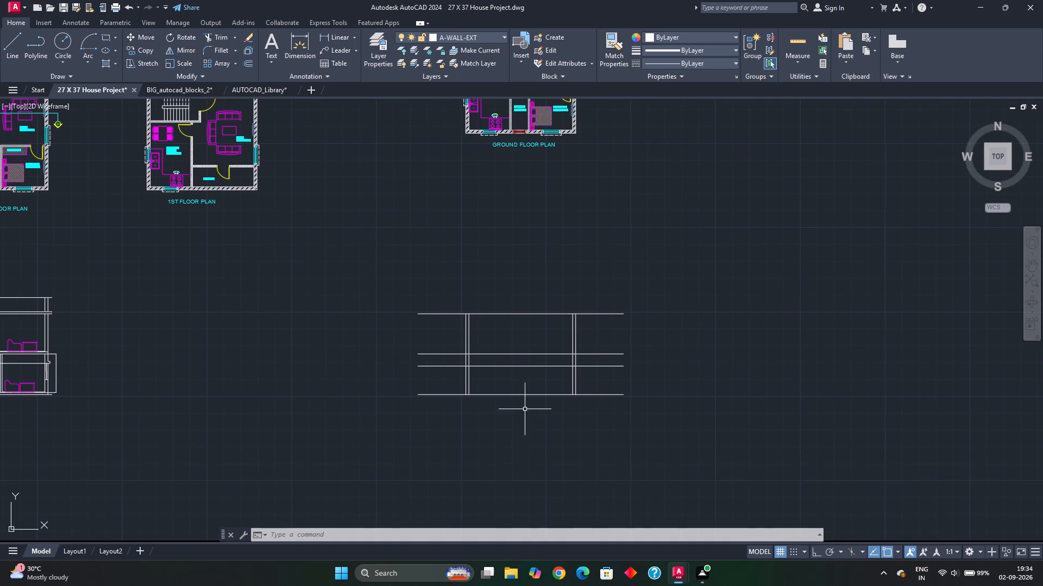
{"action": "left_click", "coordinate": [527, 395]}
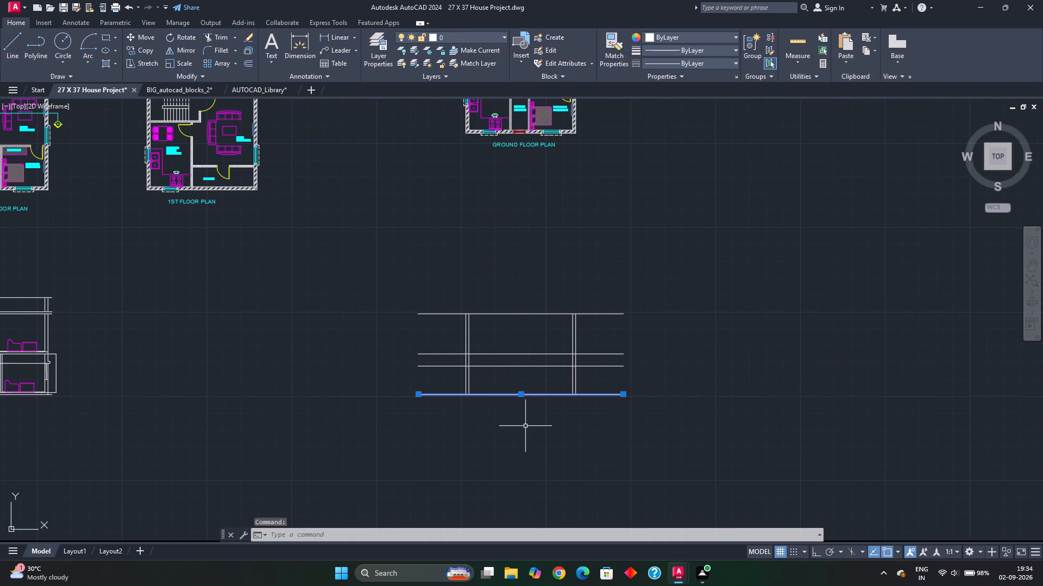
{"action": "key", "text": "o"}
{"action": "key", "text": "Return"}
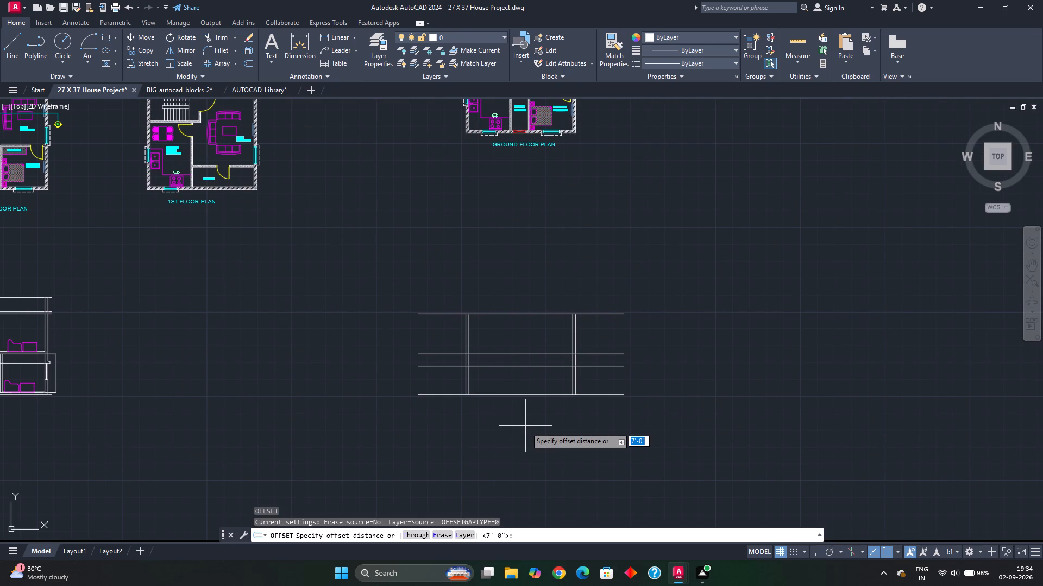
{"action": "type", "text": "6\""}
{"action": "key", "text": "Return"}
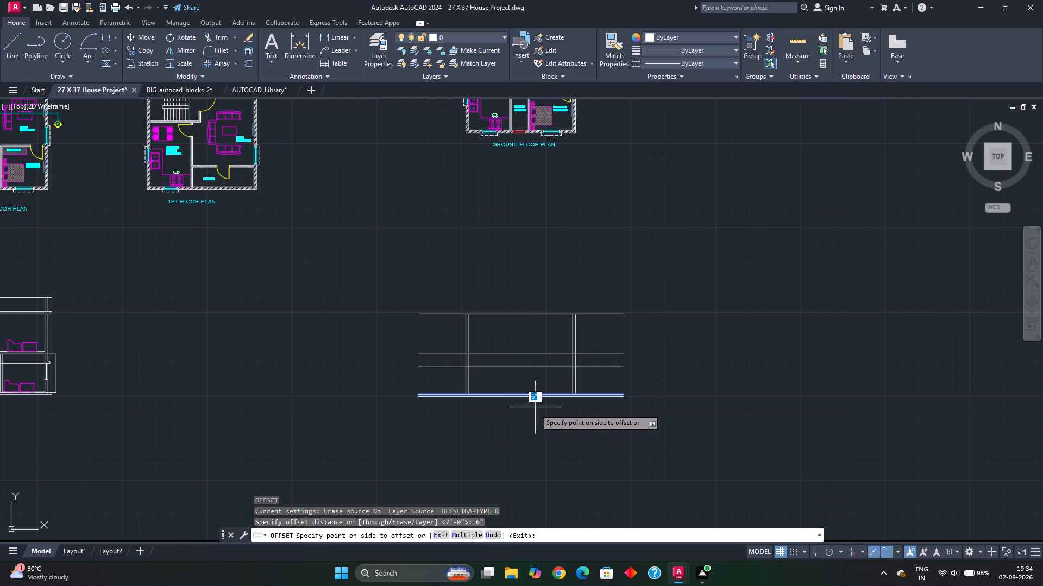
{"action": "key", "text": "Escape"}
Offset the elevation's bottom horizontal level line 3' downward.
{"action": "left_click", "coordinate": [547, 390]}
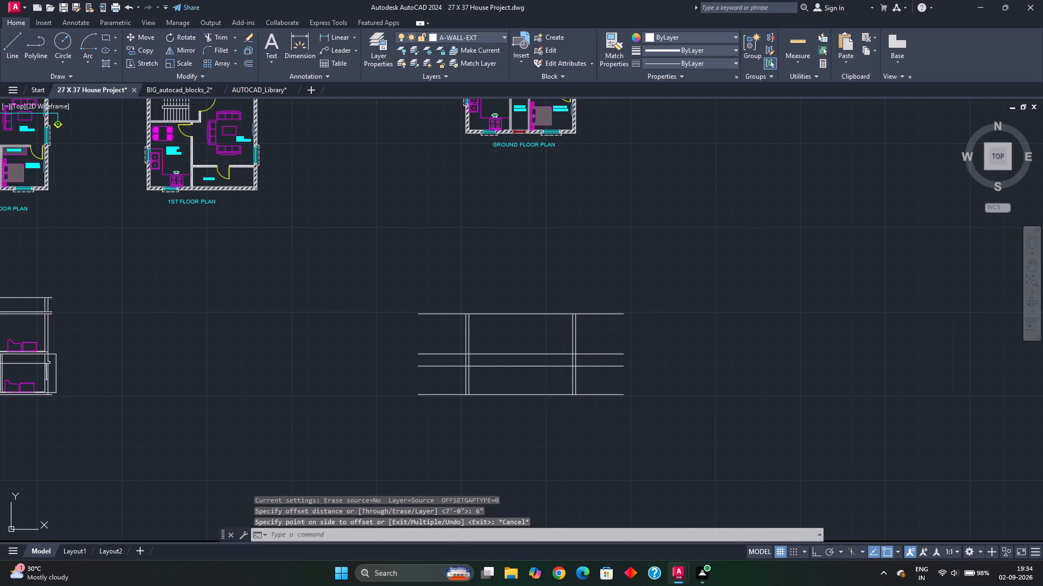
{"action": "left_click", "coordinate": [527, 413]}
{"action": "key", "text": "o"}
{"action": "key", "text": "Return"}
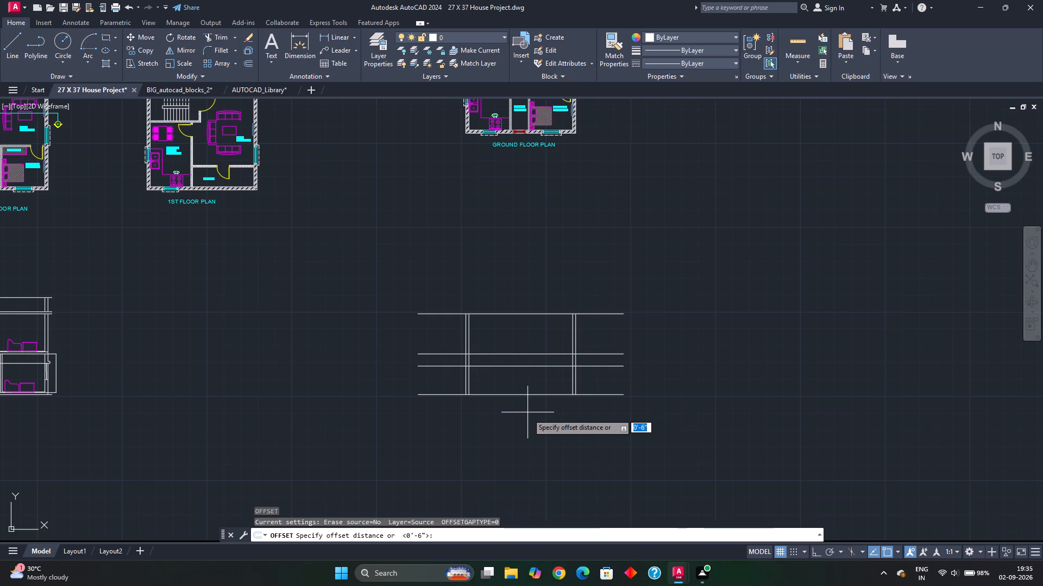
{"action": "type", "text": "3'"}
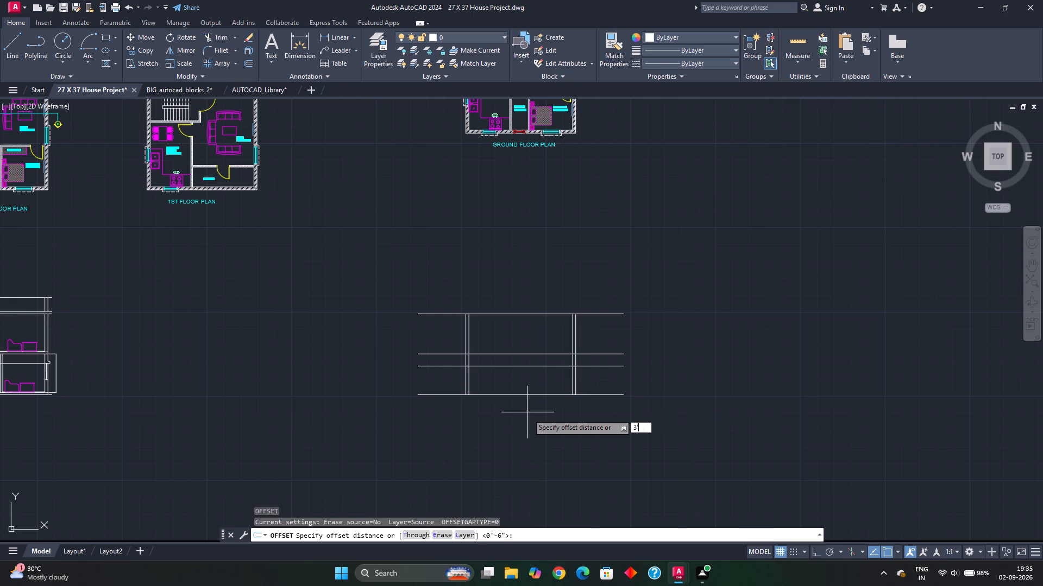
{"action": "key", "text": "Return"}
{"action": "left_click", "coordinate": [526, 415]}
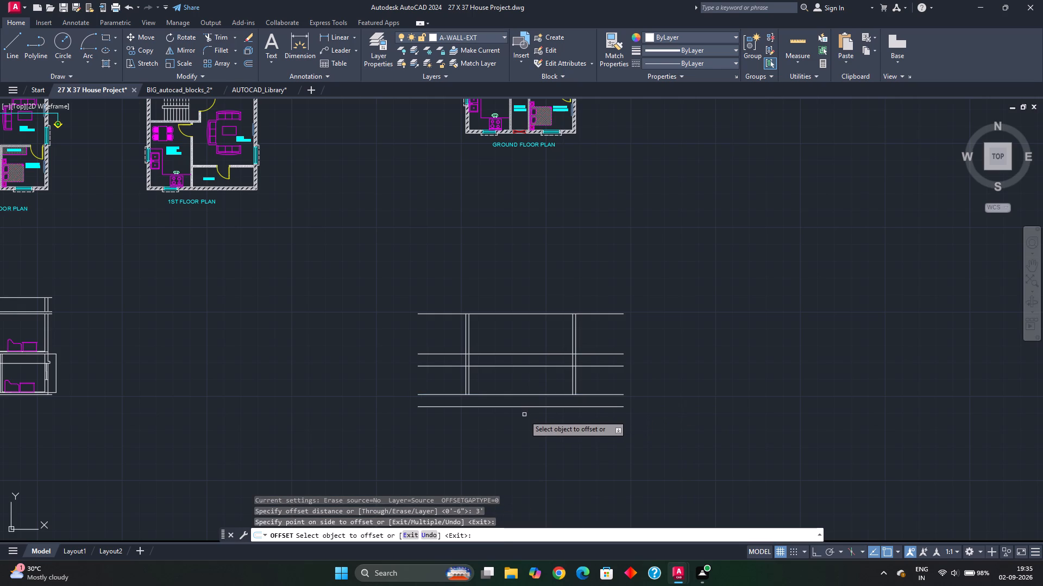
{"action": "scroll", "coordinate": [524, 411], "scroll_direction": "up", "scroll_amount": 2}
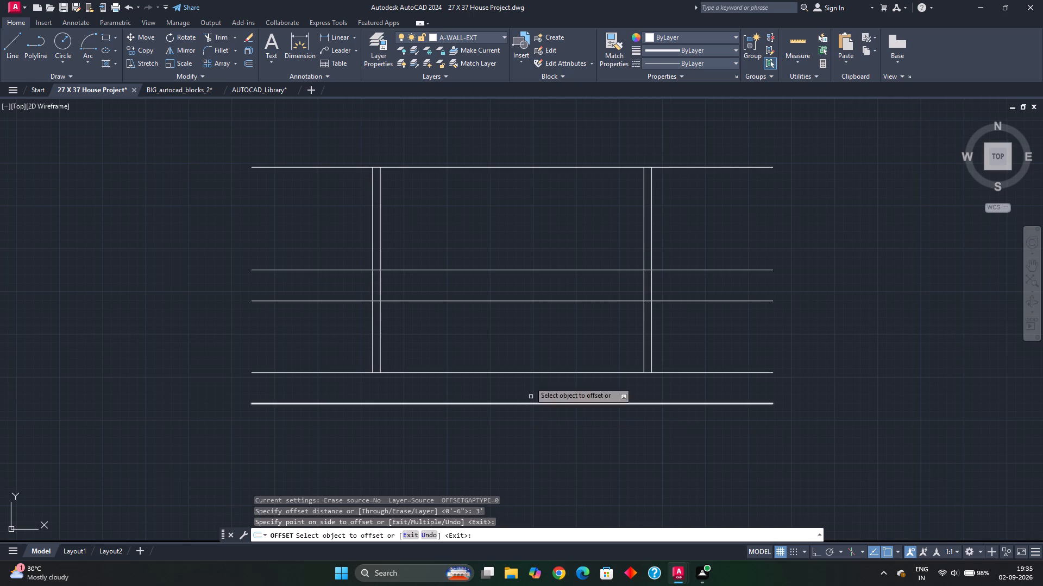
Turn the DRAW layer back on to show the projected rays over the elevation.
{"action": "left_click", "coordinate": [500, 36]}
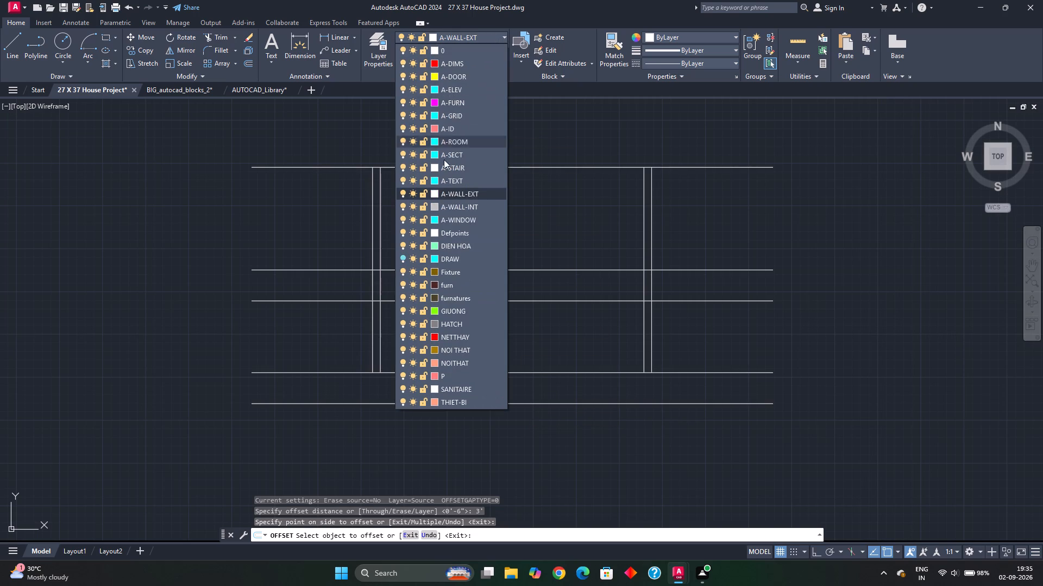
{"action": "left_click", "coordinate": [401, 256]}
{"action": "key", "text": "Escape"}
{"action": "scroll", "coordinate": [516, 331], "scroll_direction": "down", "scroll_amount": 1}
{"action": "middle_click_drag", "start_coordinate": [519, 264], "coordinate": [525, 396]}
{"action": "middle_click_drag", "start_coordinate": [524, 237], "coordinate": [477, 119]}
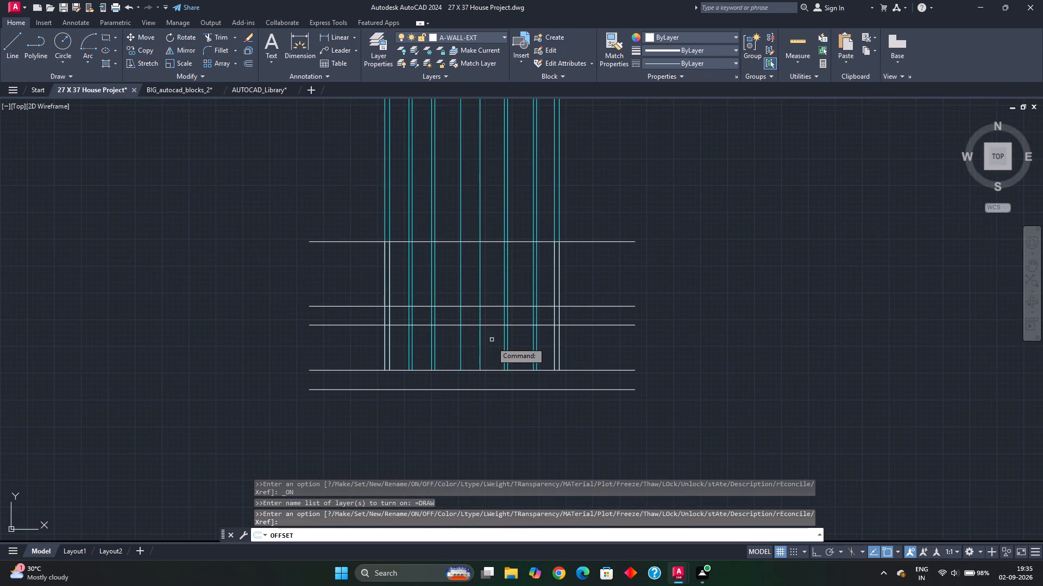
{"action": "middle_click_drag", "start_coordinate": [492, 342], "coordinate": [483, 212]}
{"action": "middle_click_drag", "start_coordinate": [473, 232], "coordinate": [481, 239]}
{"action": "scroll", "coordinate": [477, 236], "scroll_direction": "up", "scroll_amount": 1}
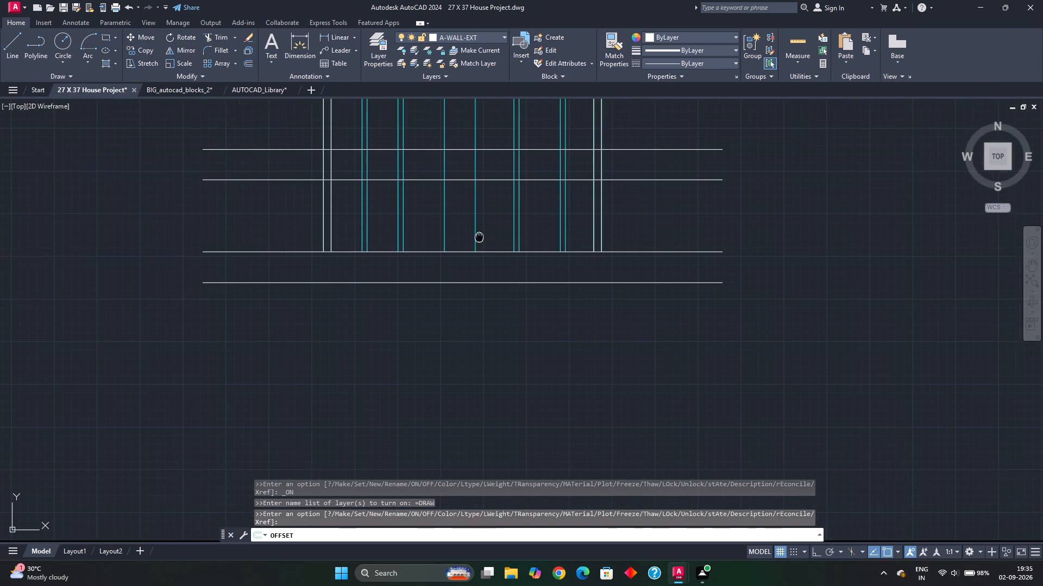
{"action": "middle_click_drag", "start_coordinate": [481, 239], "coordinate": [481, 239]}
{"action": "middle_click_drag", "start_coordinate": [480, 239], "coordinate": [493, 228]}
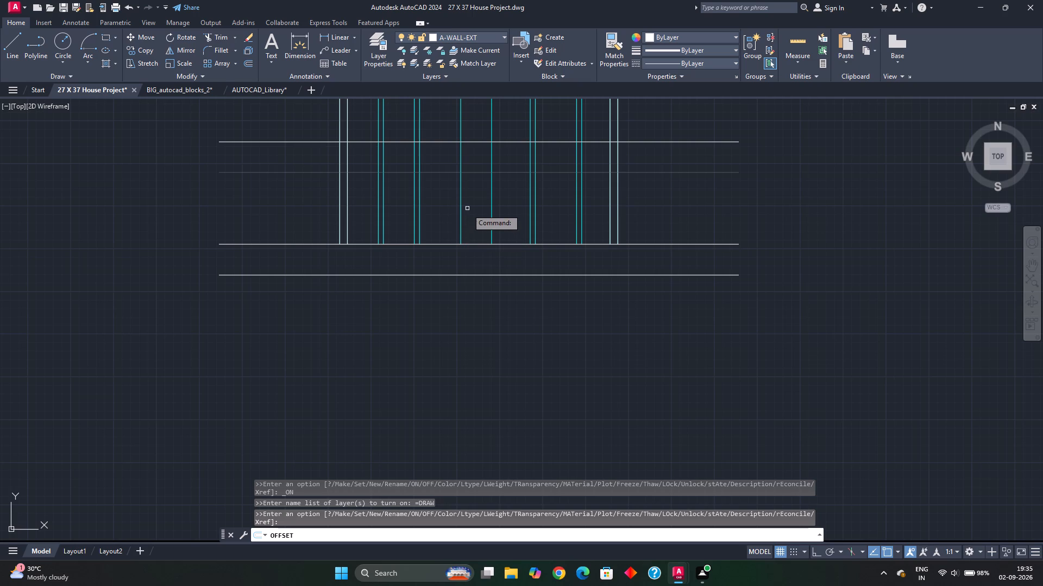
{"action": "key", "text": "Escape"}
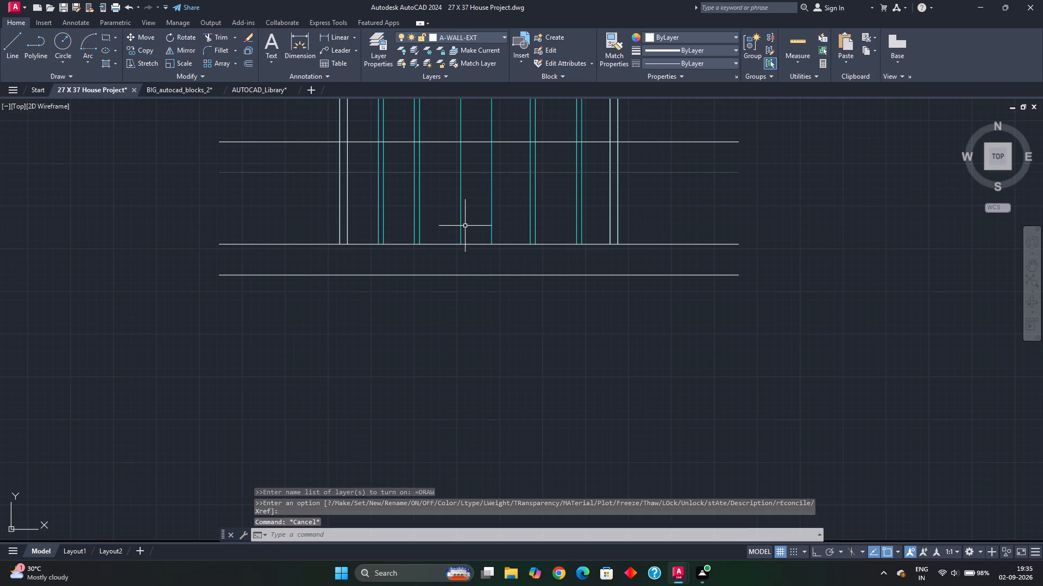
{"action": "key", "text": "Escape"}
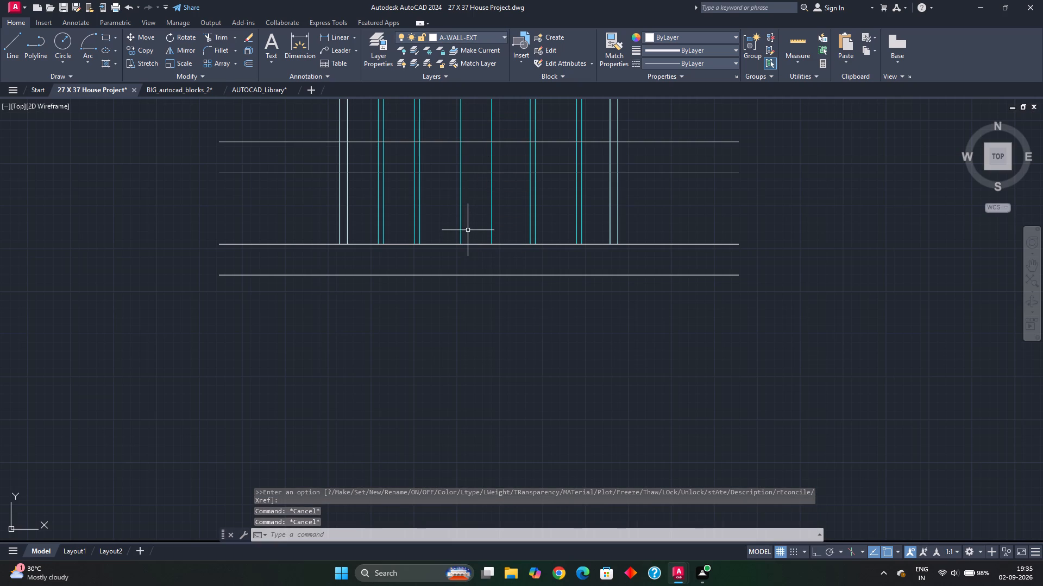
Draw two 7' vertical lines along the two central projected rays, from the wall base line up to the next level line.
{"action": "key", "text": "l"}
{"action": "key", "text": "Return"}
{"action": "scroll", "coordinate": [467, 235], "scroll_direction": "up", "scroll_amount": 2}
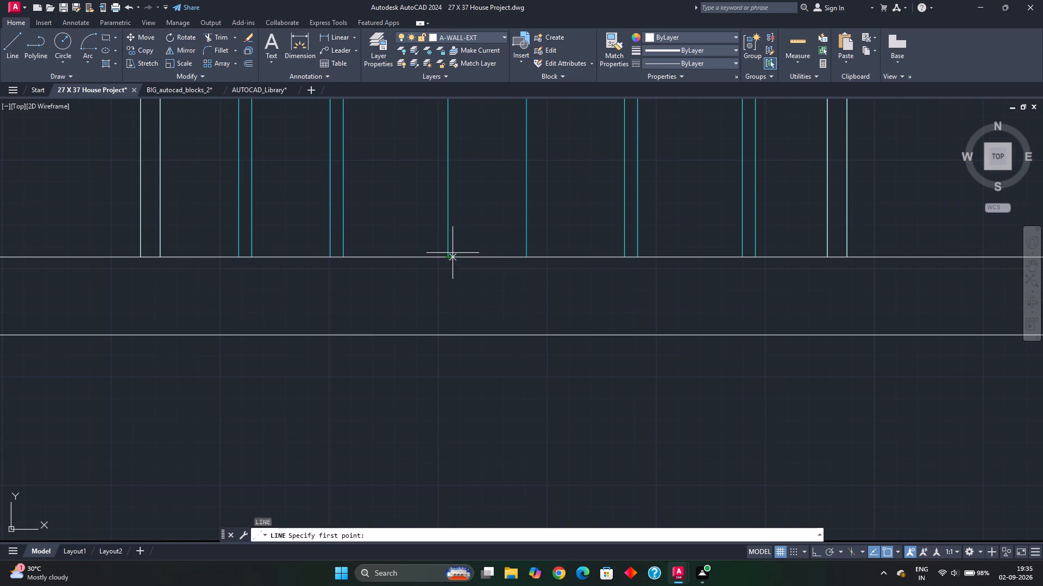
{"action": "left_click", "coordinate": [448, 259]}
{"action": "middle_click_drag", "start_coordinate": [447, 190], "coordinate": [444, 316]}
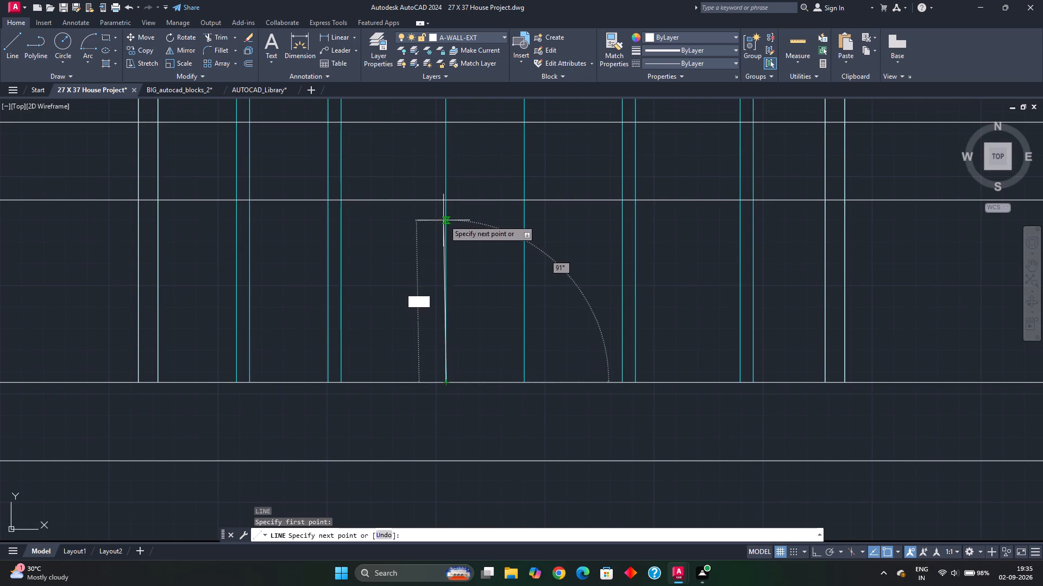
{"action": "left_click", "coordinate": [447, 203]}
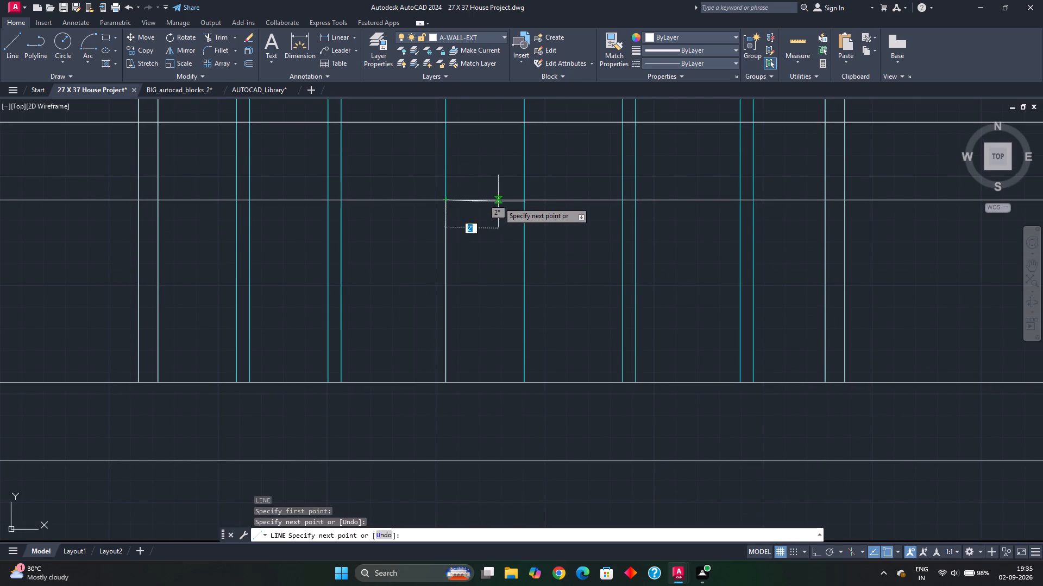
{"action": "key", "text": "Escape"}
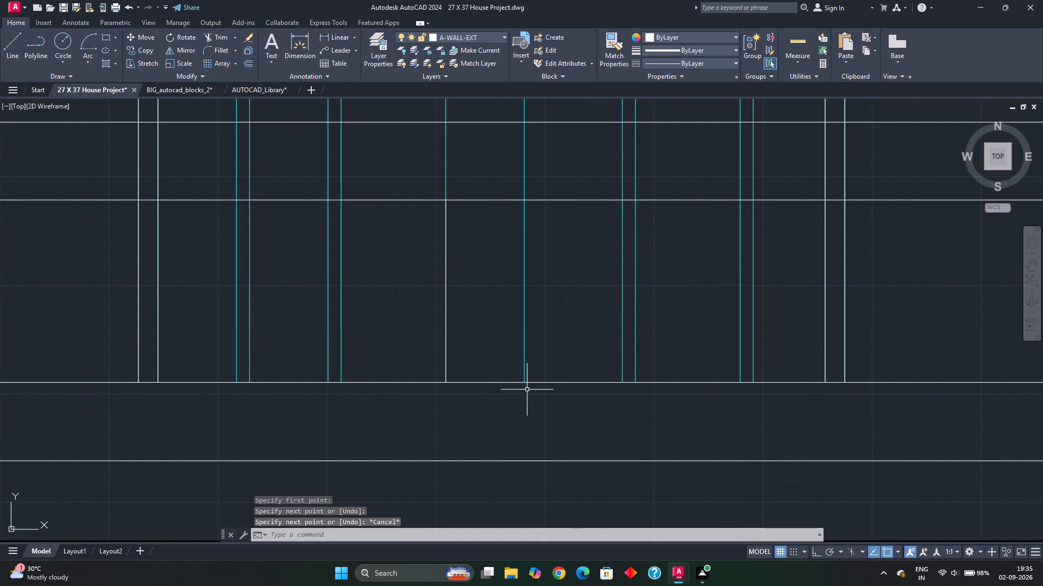
{"action": "key", "text": "space"}
{"action": "left_click", "coordinate": [524, 385]}
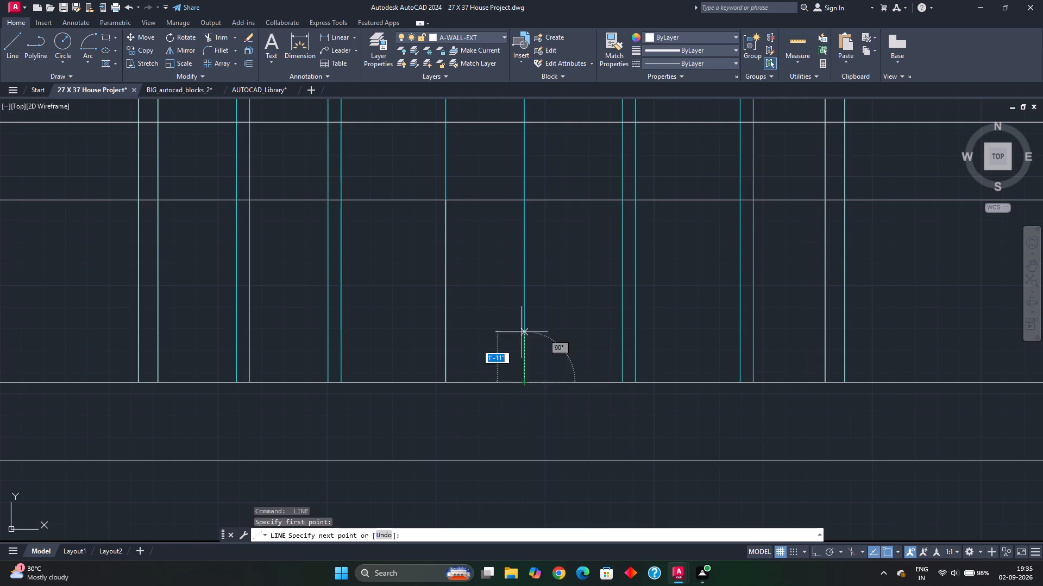
{"action": "left_click", "coordinate": [522, 202]}
{"action": "key", "text": "Escape"}
Draw a three-point arc from the top of the left 7' line through the top of the right one, ending inside the opening.
{"action": "key", "text": "a"}
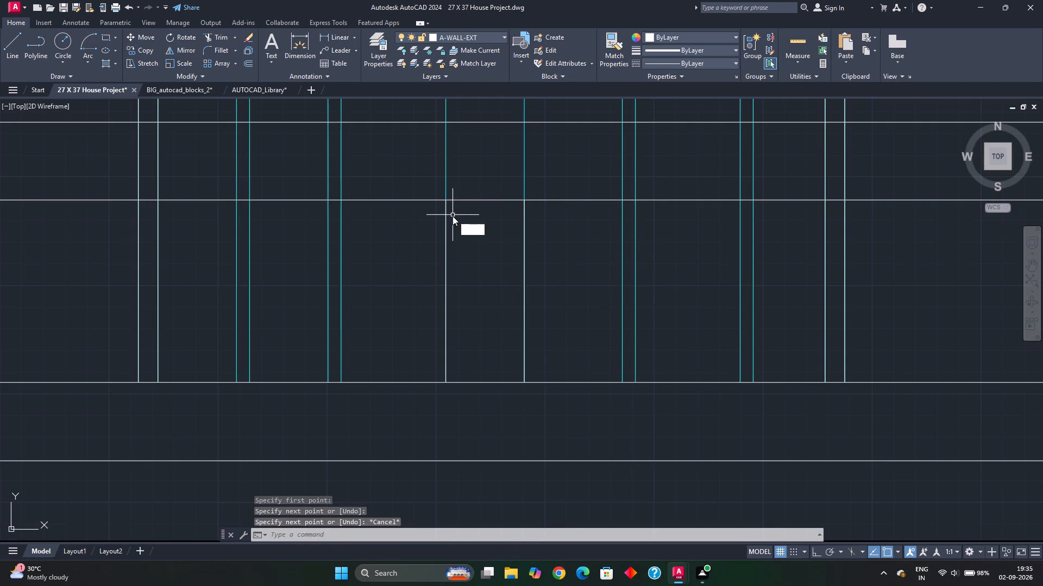
{"action": "type", "text": "RC"}
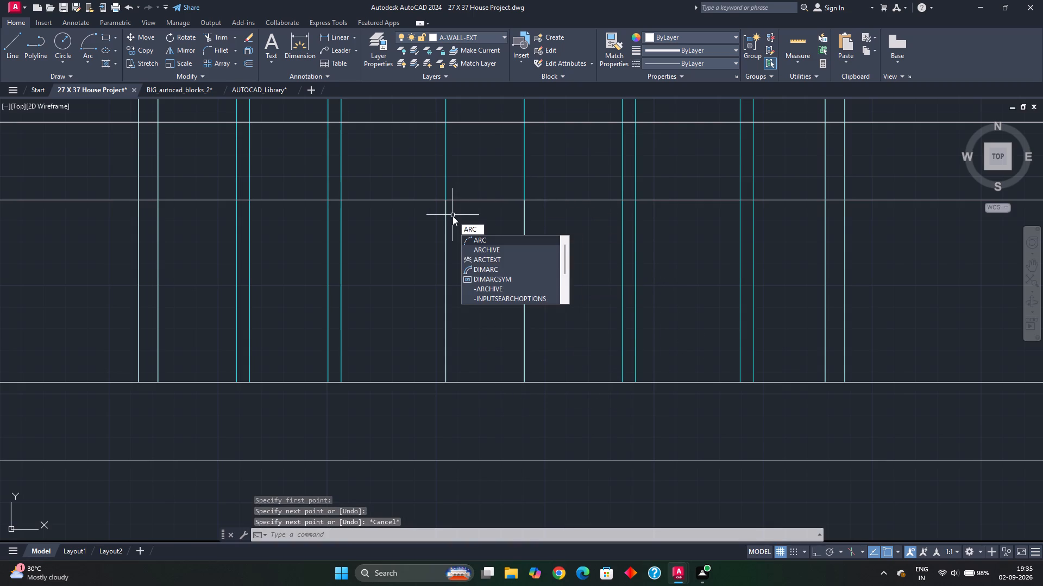
{"action": "key", "text": "Return"}
{"action": "left_click", "coordinate": [444, 203]}
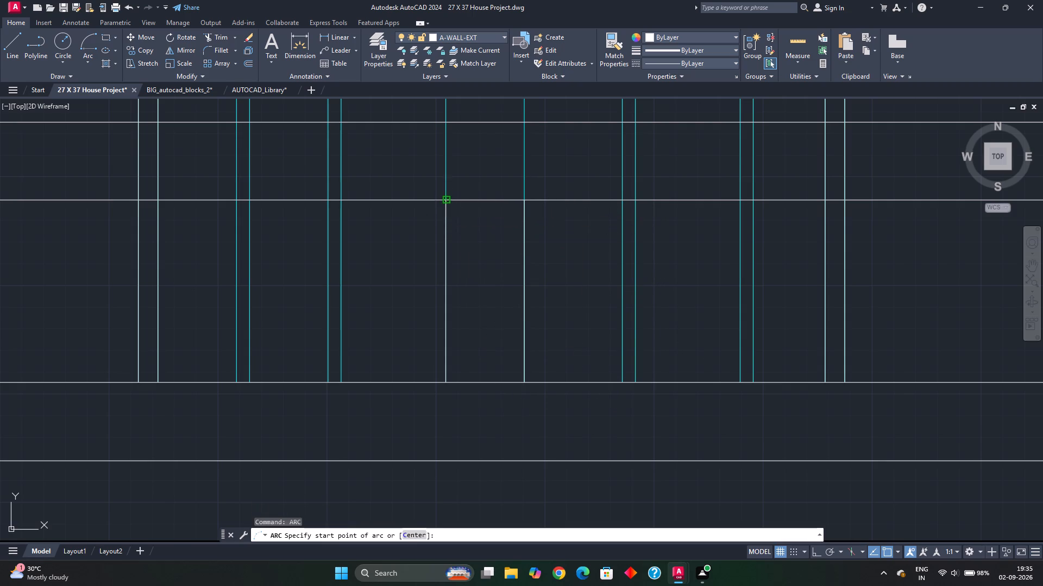
{"action": "left_click", "coordinate": [522, 199]}
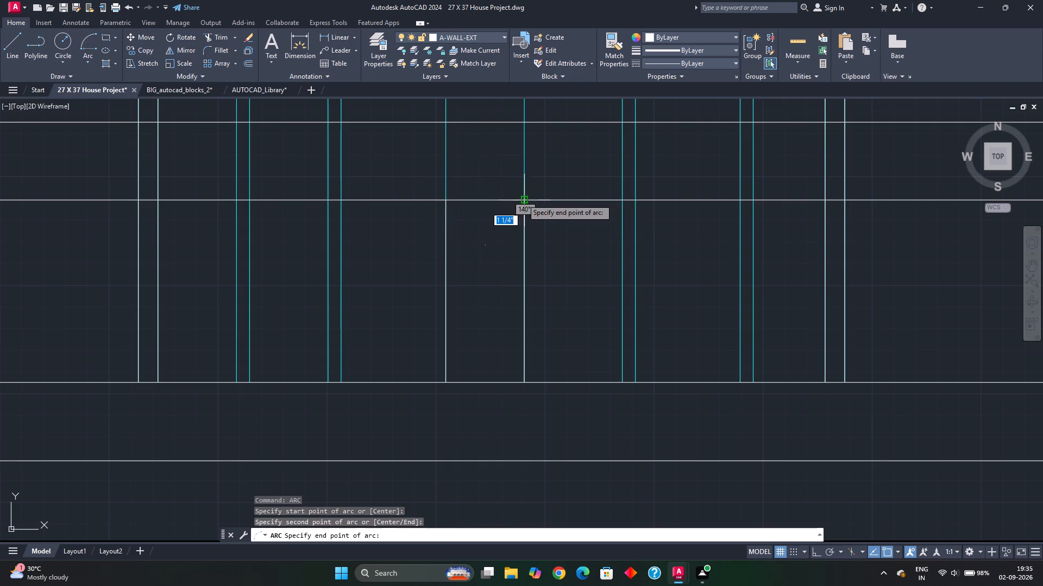
{"action": "left_click", "coordinate": [490, 200]}
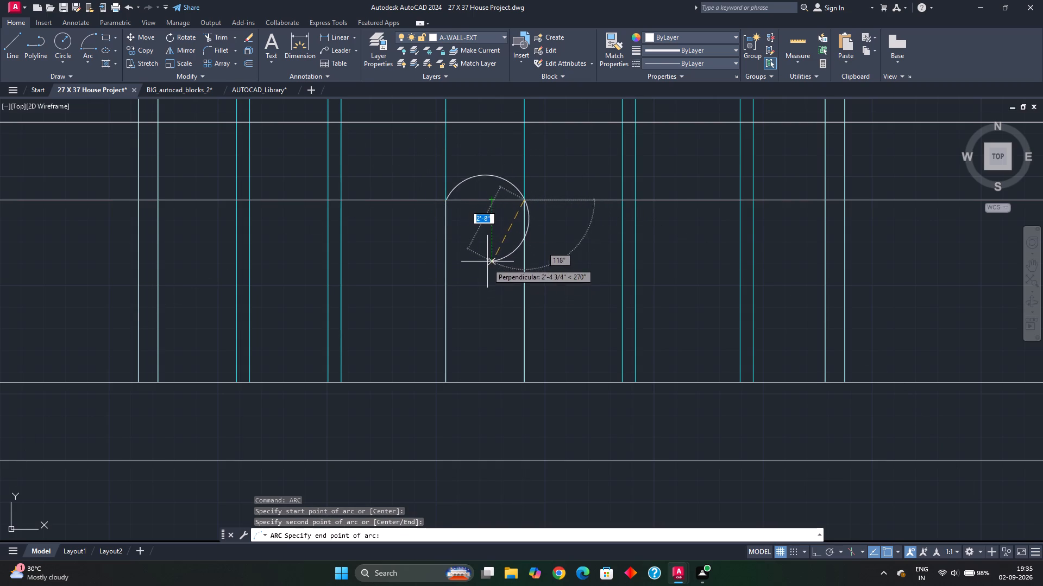
{"action": "left_click", "coordinate": [488, 253]}
{"action": "key", "text": "Escape"}
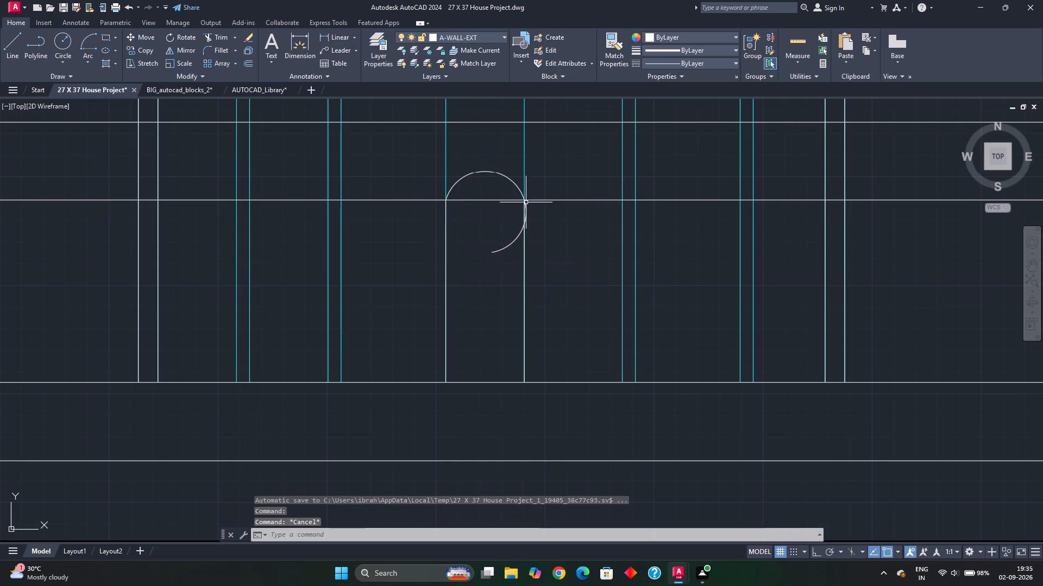
Trim away the entire three-point arc over the central opening, including its tail below the level line.
{"action": "key", "text": "t"}
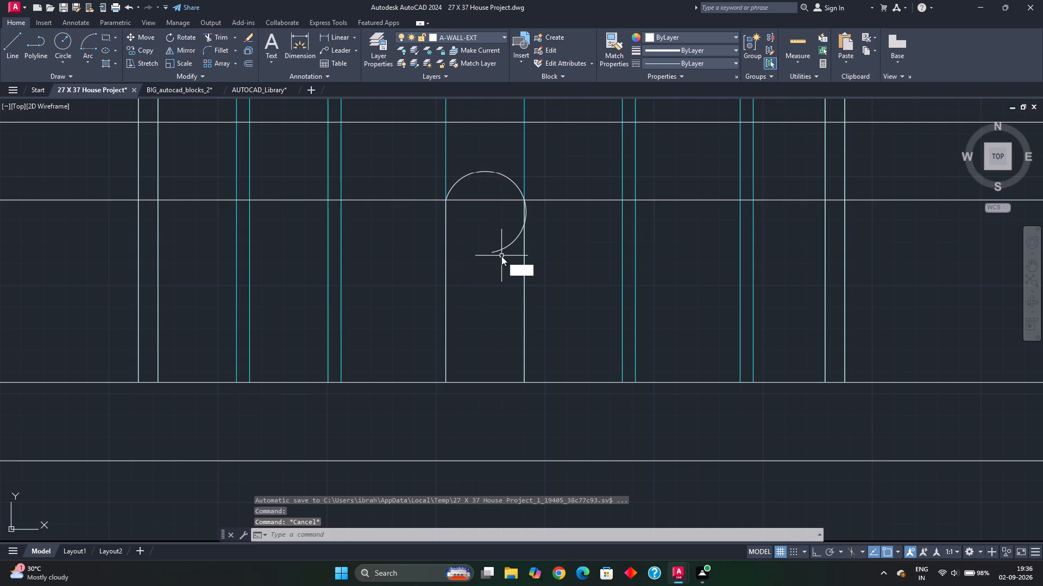
{"action": "key", "text": "r"}
{"action": "key", "text": "space"}
{"action": "left_click", "coordinate": [510, 246]}
{"action": "scroll", "coordinate": [523, 215], "scroll_direction": "up", "scroll_amount": 2}
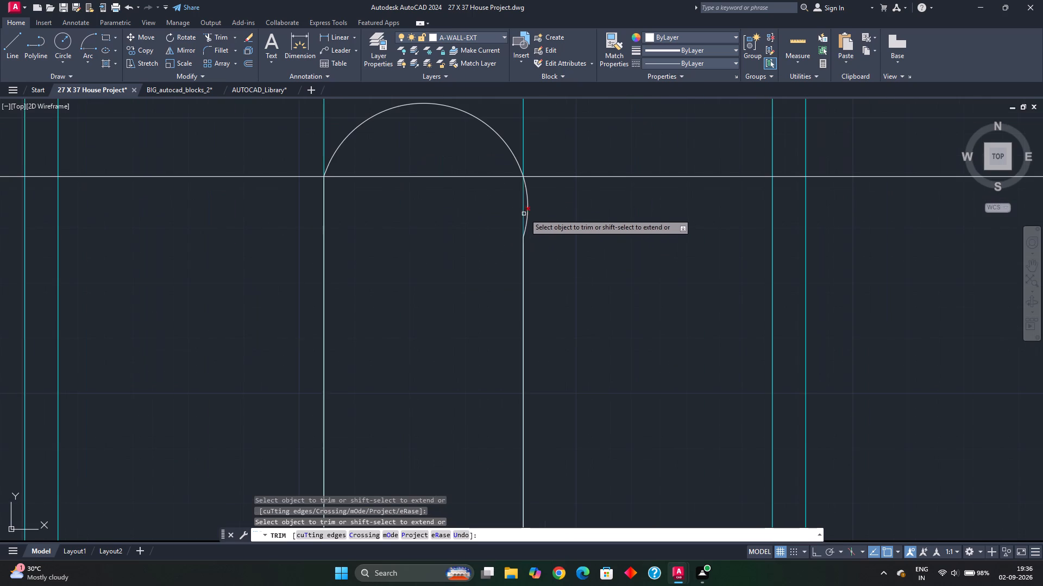
{"action": "left_click", "coordinate": [526, 202]}
{"action": "scroll", "coordinate": [515, 221], "scroll_direction": "down", "scroll_amount": 1}
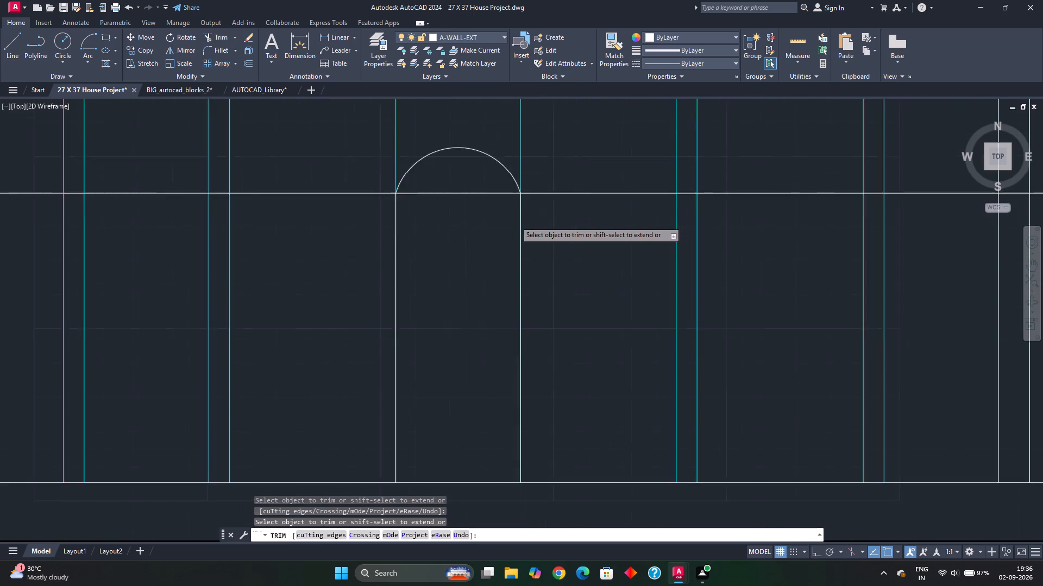
{"action": "scroll", "coordinate": [515, 221], "scroll_direction": "down", "scroll_amount": 1}
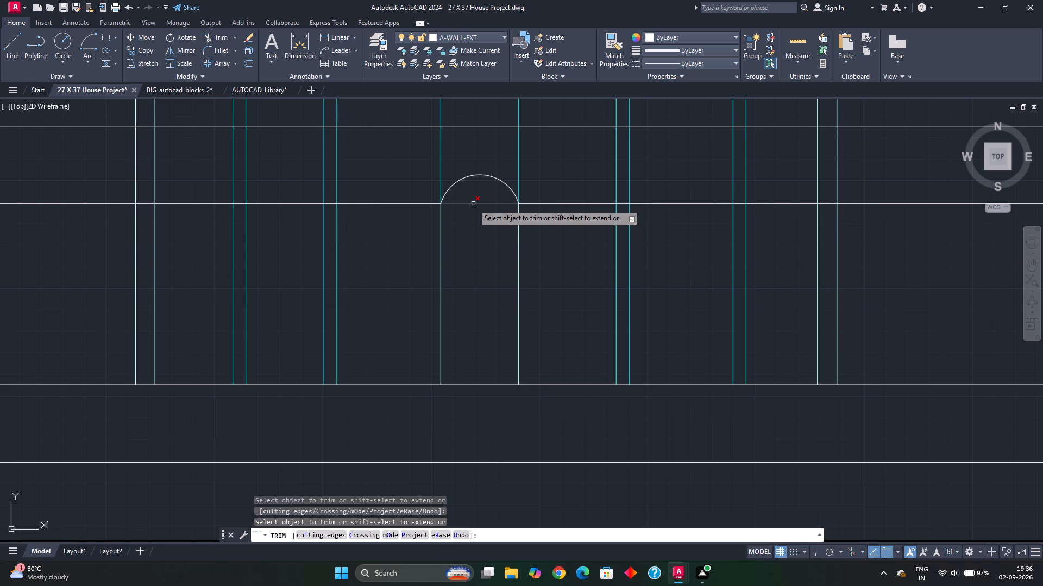
{"action": "left_click", "coordinate": [490, 176]}
{"action": "key", "text": "Delete"}
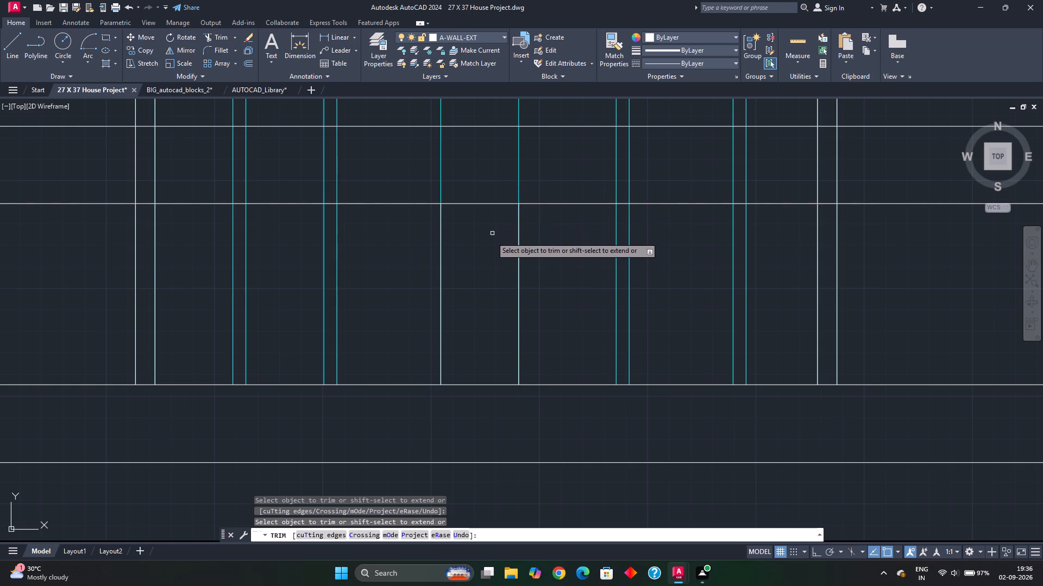
{"action": "scroll", "coordinate": [491, 248], "scroll_direction": "down", "scroll_amount": 2}
{"action": "middle_click_drag", "start_coordinate": [489, 268], "coordinate": [502, 251]}
{"action": "scroll", "coordinate": [499, 222], "scroll_direction": "up", "scroll_amount": 2}
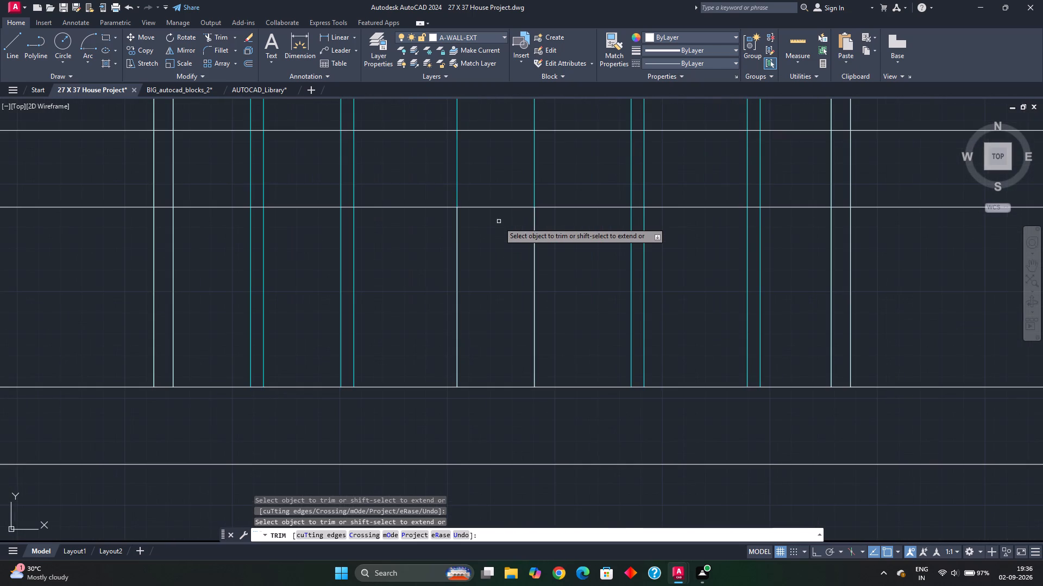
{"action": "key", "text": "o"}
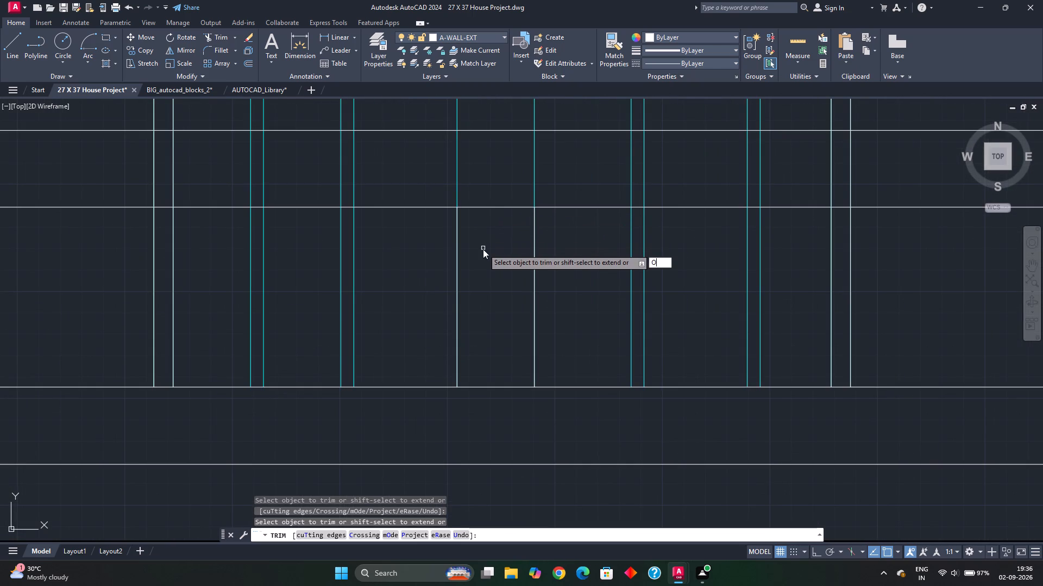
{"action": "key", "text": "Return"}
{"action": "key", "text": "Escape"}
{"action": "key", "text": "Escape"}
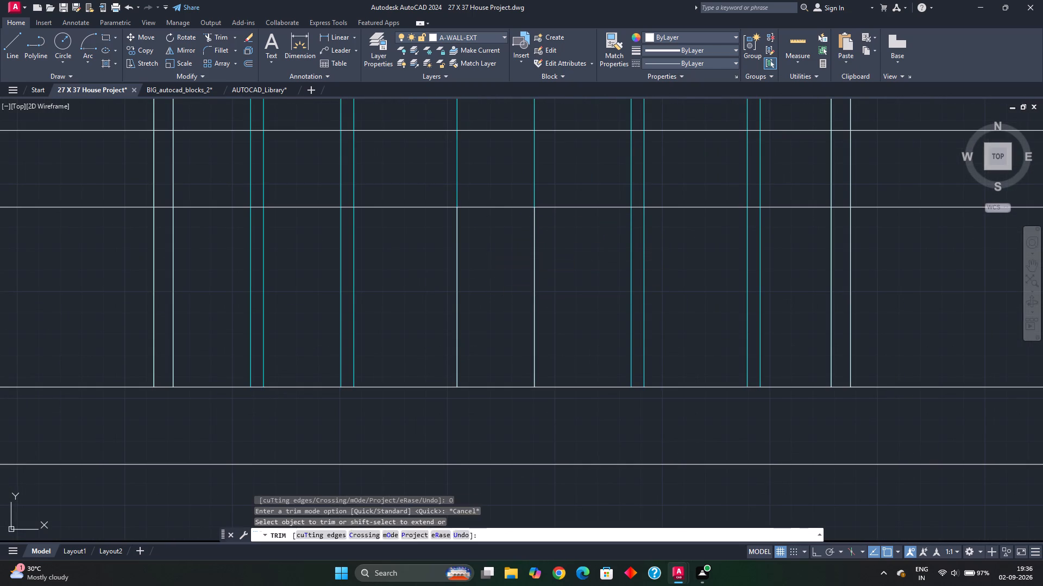
Offset the level line at the opening's top 2" downward and both vertical lines of the opening 2" inward.
{"action": "key", "text": "o"}
{"action": "key", "text": "Return"}
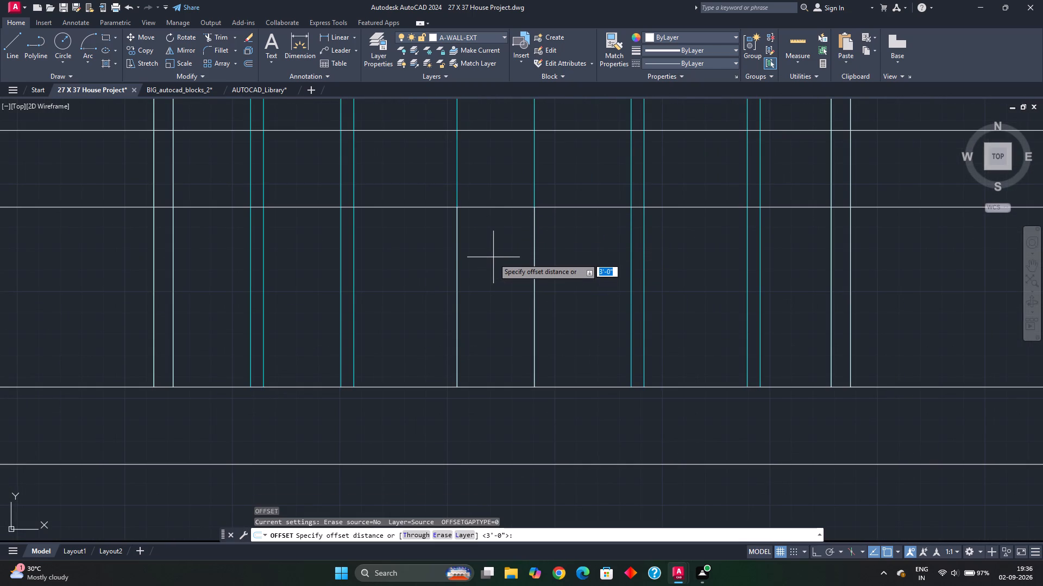
{"action": "key", "text": "2"}
{"action": "key", "text": "shift+quotedbl"}
{"action": "key", "text": "Return"}
{"action": "left_click", "coordinate": [498, 208]}
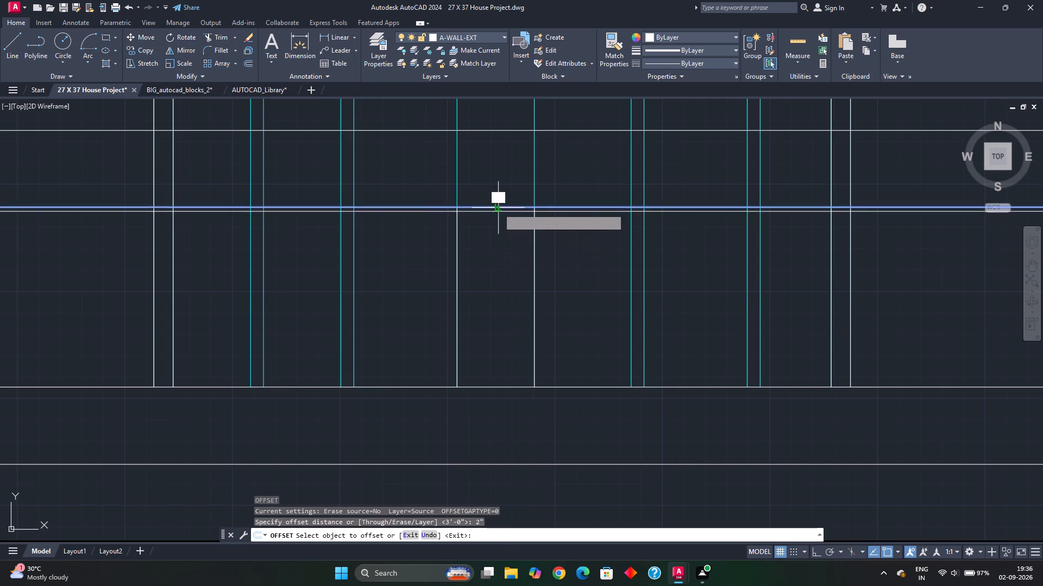
{"action": "left_click", "coordinate": [498, 218]}
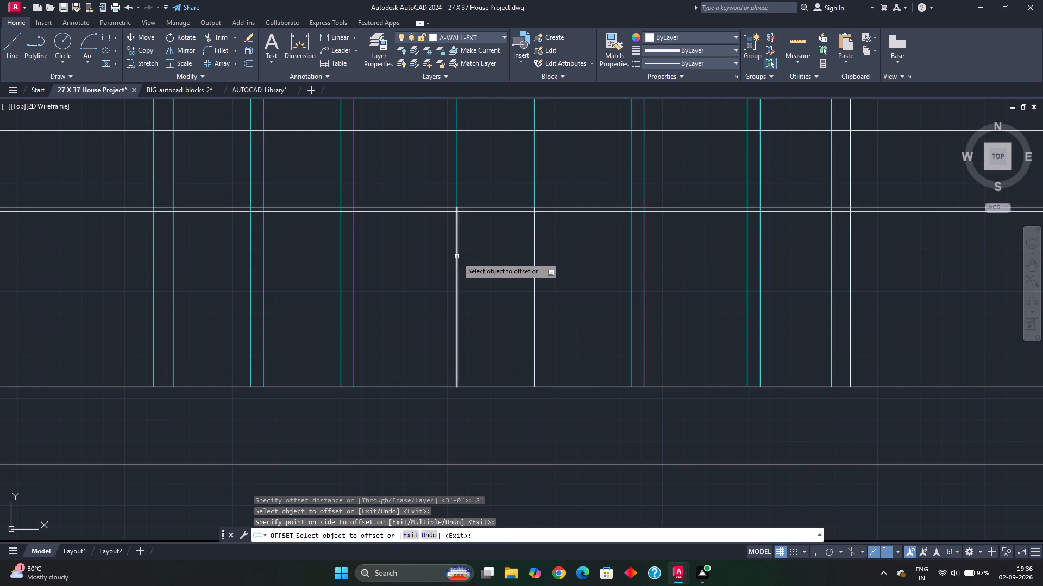
{"action": "left_click", "coordinate": [457, 257]}
{"action": "left_click", "coordinate": [478, 265]}
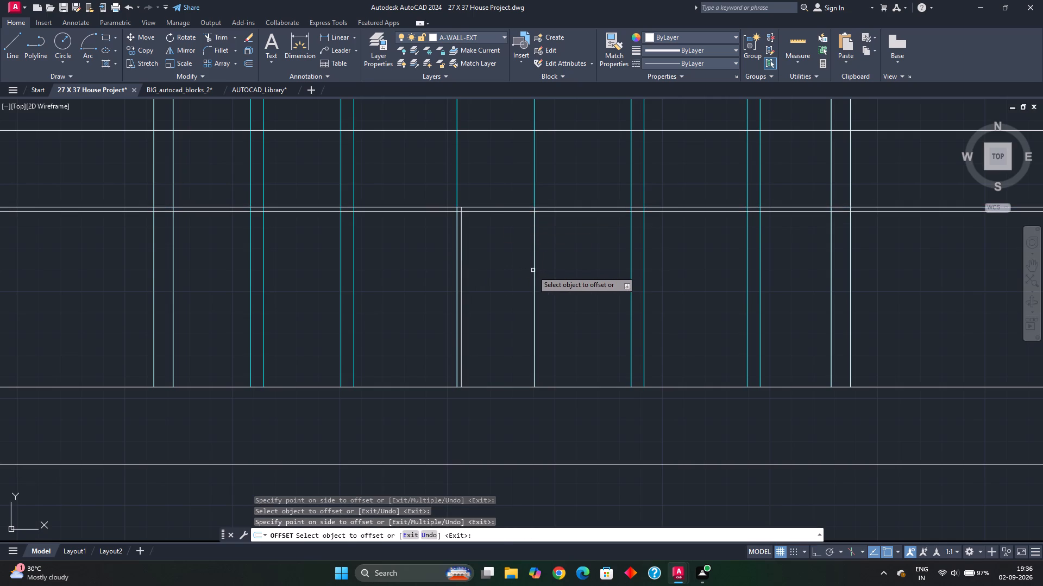
{"action": "left_click", "coordinate": [535, 272]}
{"action": "left_click", "coordinate": [510, 267]}
{"action": "key", "text": "Escape"}
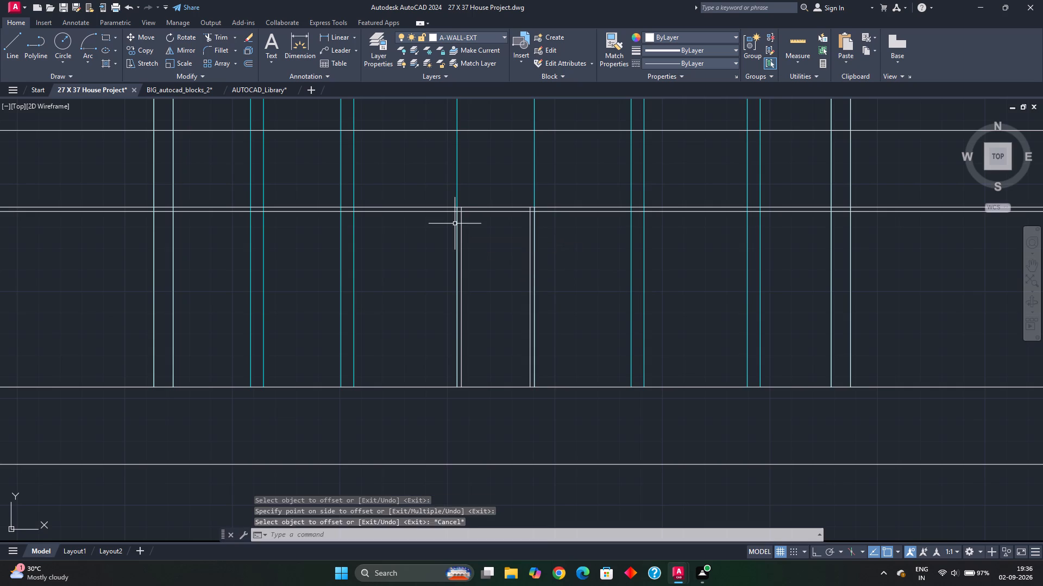
{"action": "key", "text": "Escape"}
Trim the offset head line left of the central opening, back to the leftmost pair of projected rays.
{"action": "type", "text": "TR"}
{"action": "key", "text": "space"}
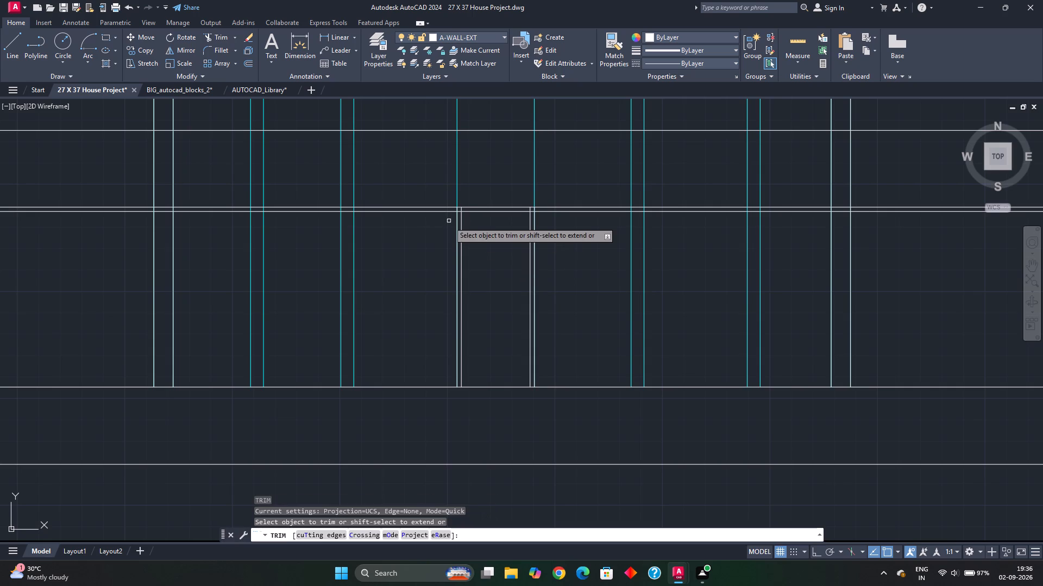
{"action": "left_click", "coordinate": [448, 212]}
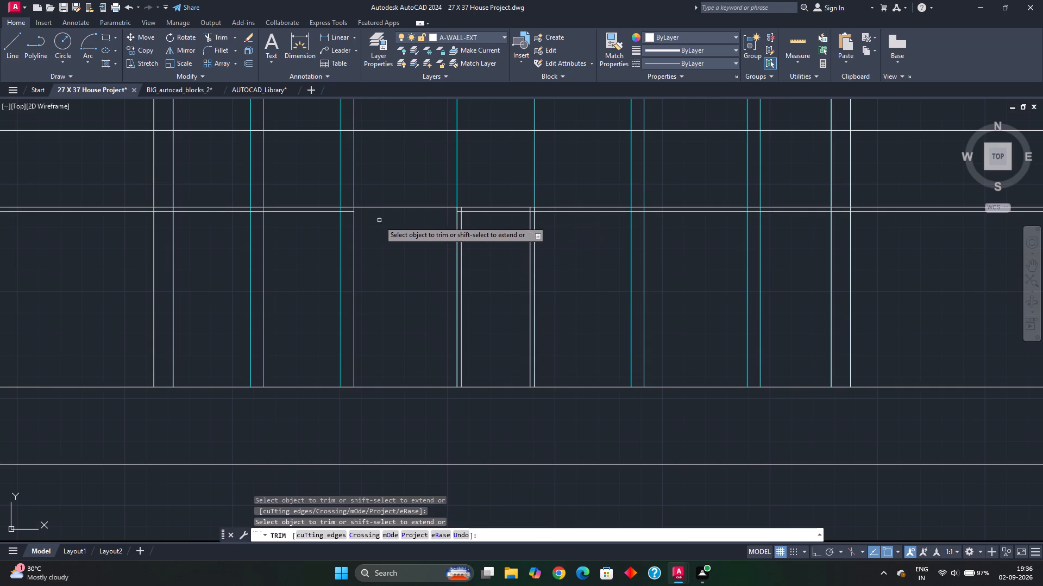
{"action": "left_click", "coordinate": [345, 213]}
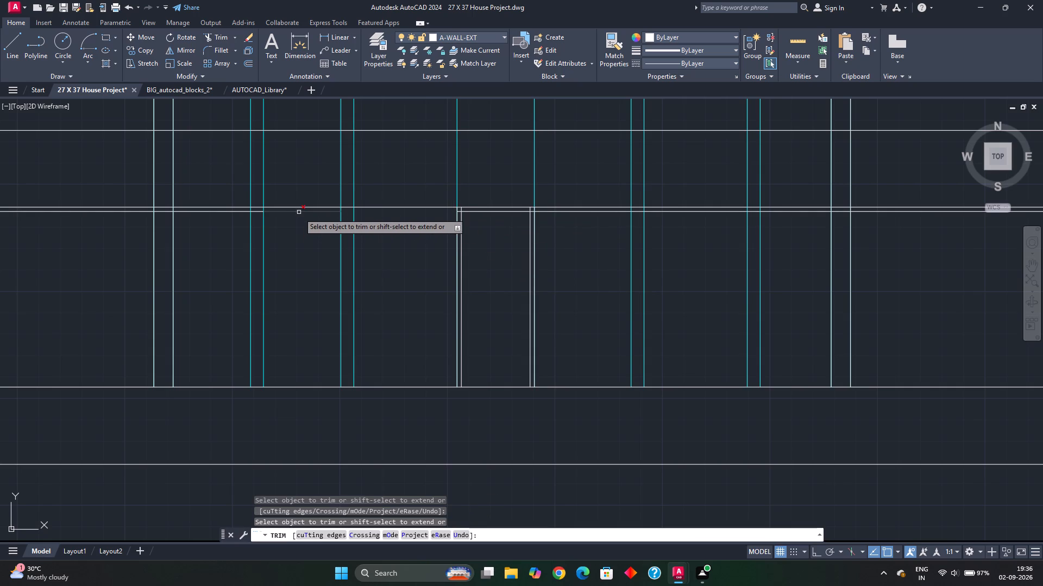
{"action": "left_click", "coordinate": [299, 213]}
{"action": "key", "text": "Escape"}
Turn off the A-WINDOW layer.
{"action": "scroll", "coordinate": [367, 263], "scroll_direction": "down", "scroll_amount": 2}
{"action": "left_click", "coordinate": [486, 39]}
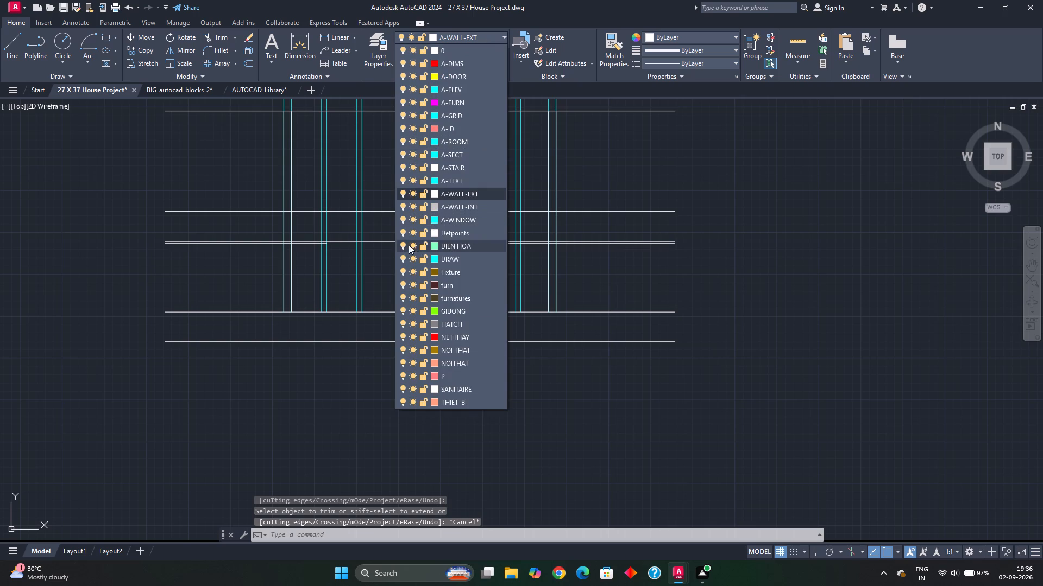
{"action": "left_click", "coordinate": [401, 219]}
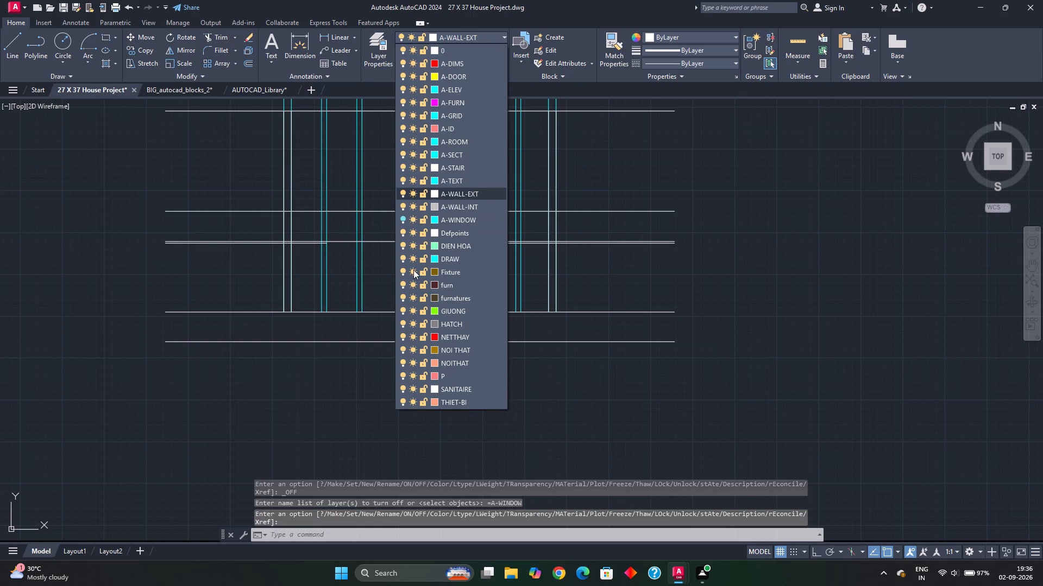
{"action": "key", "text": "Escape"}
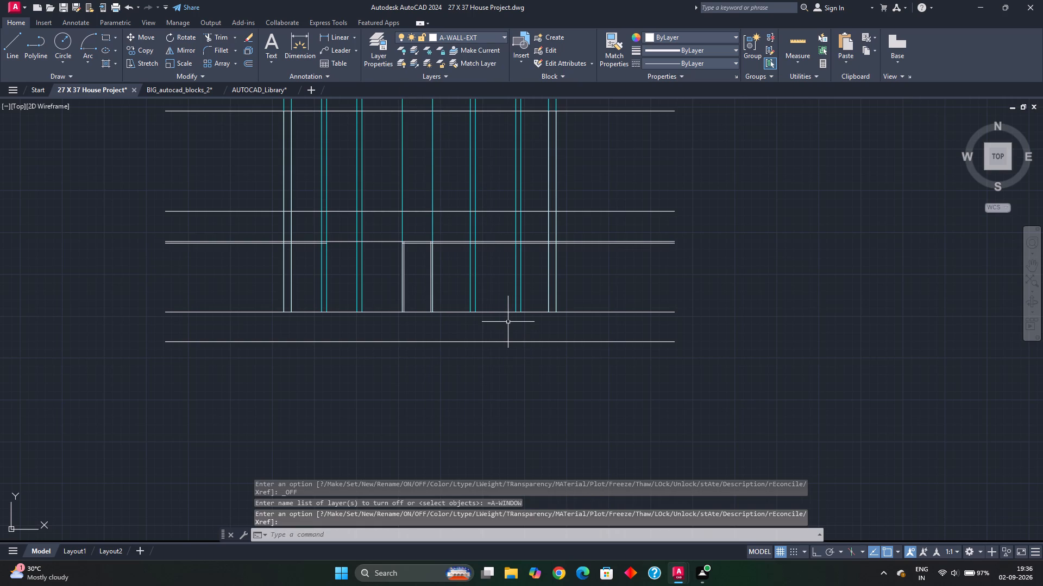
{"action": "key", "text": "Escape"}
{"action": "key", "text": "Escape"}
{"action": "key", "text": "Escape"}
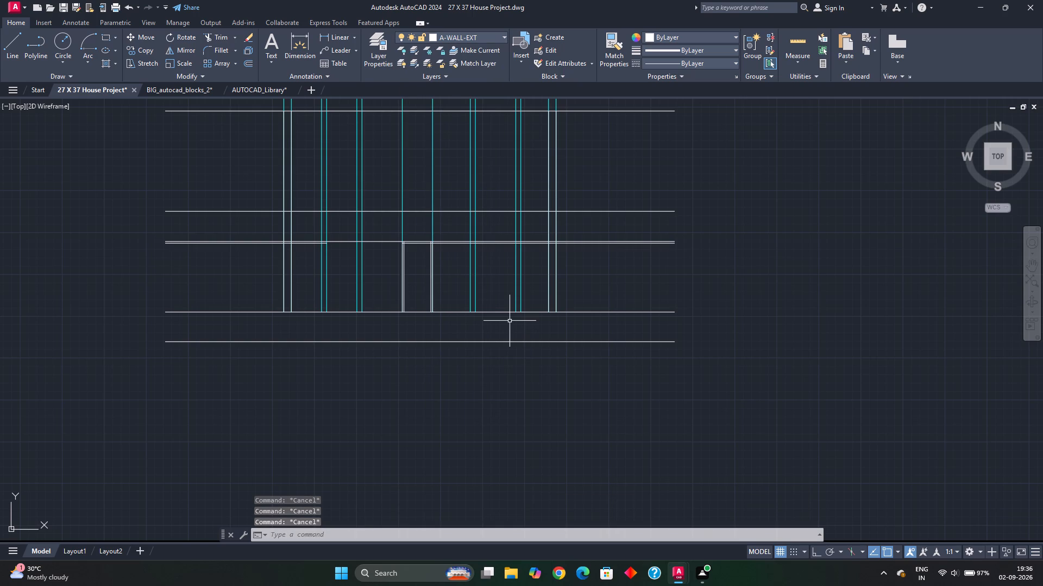
Make A-WINDOW the current layer, choosing to turn the current layer off.
{"action": "left_click", "coordinate": [500, 33]}
{"action": "left_click", "coordinate": [443, 222]}
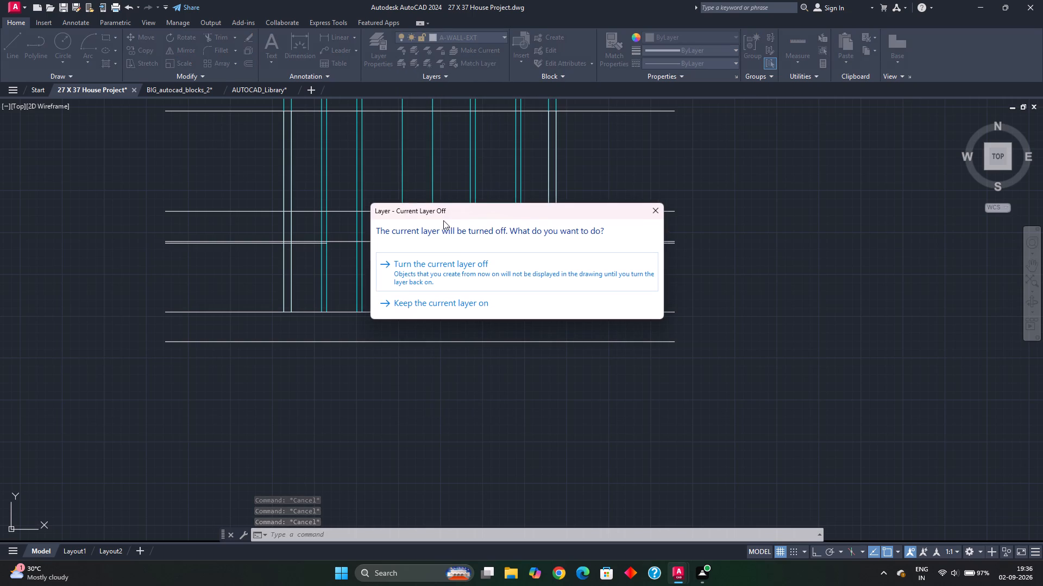
{"action": "left_click", "coordinate": [462, 277]}
{"action": "scroll", "coordinate": [471, 261], "scroll_direction": "down", "scroll_amount": 3}
{"action": "middle_click_drag", "start_coordinate": [476, 258], "coordinate": [476, 295]}
{"action": "left_click", "coordinate": [507, 228]}
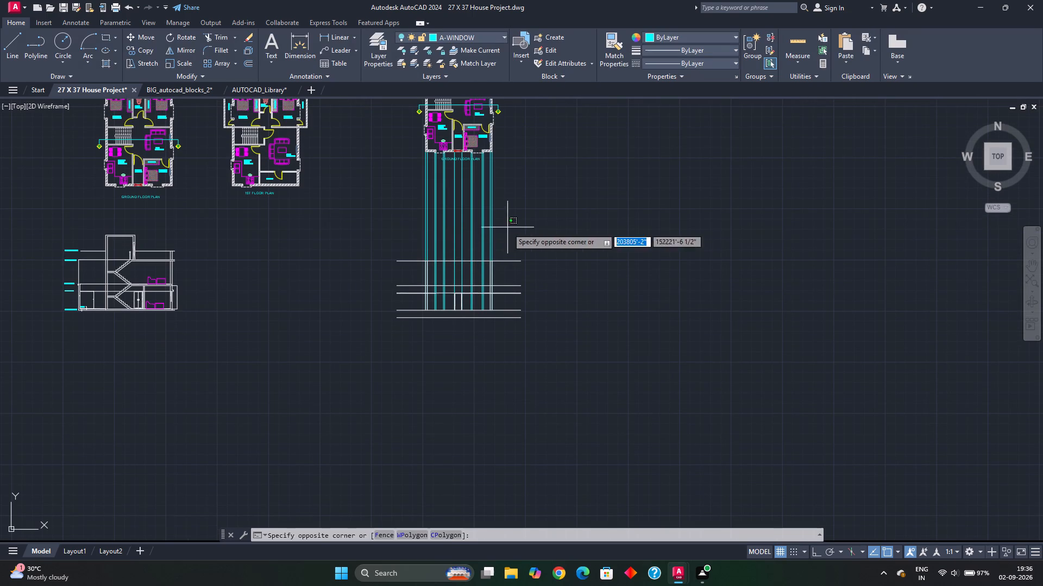
{"action": "key", "text": "Escape"}
{"action": "key", "text": "Escape"}
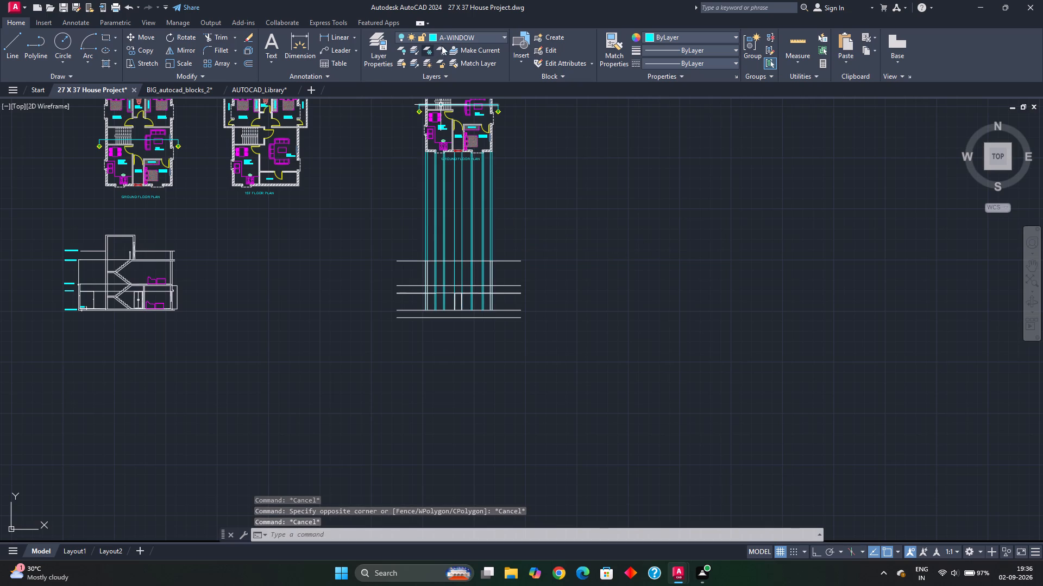
Turn the A-WINDOW layer back on and turn off the DRAW layer to hide the projected rays.
{"action": "left_click", "coordinate": [398, 34]}
{"action": "left_click", "coordinate": [403, 221]}
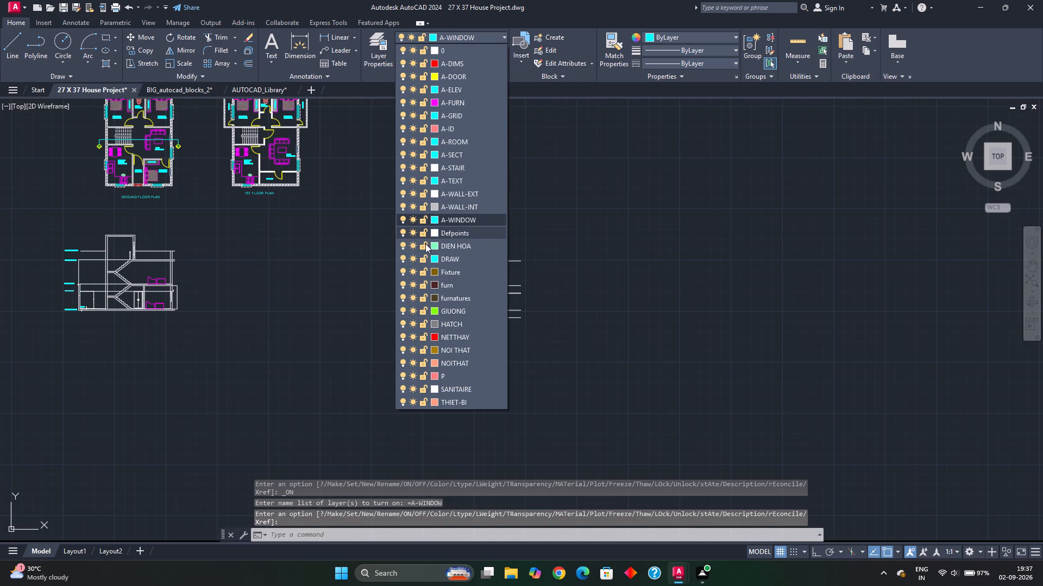
{"action": "left_click", "coordinate": [401, 258]}
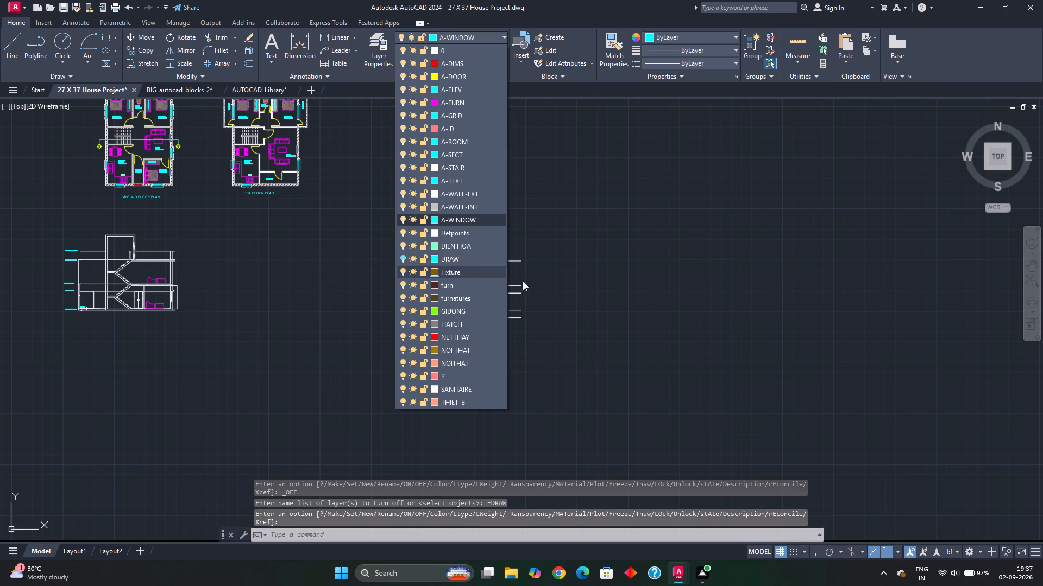
{"action": "left_click", "coordinate": [562, 278]}
Trim away the rest of the offset head line left of the opening, through the left exterior wall to its outer end.
{"action": "scroll", "coordinate": [424, 322], "scroll_direction": "up", "scroll_amount": 3}
{"action": "middle_click_drag", "start_coordinate": [470, 201], "coordinate": [468, 231]}
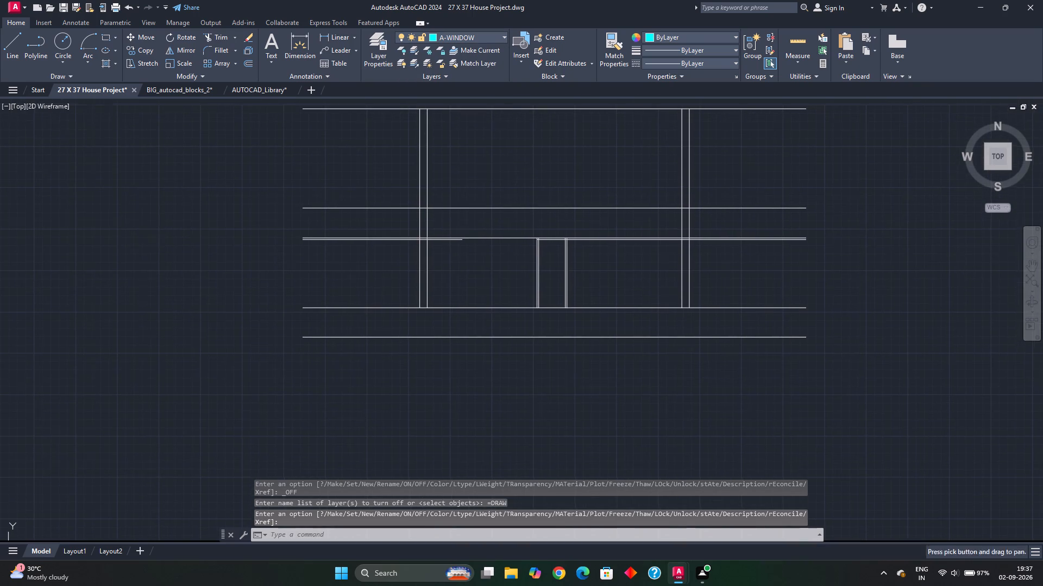
{"action": "type", "text": "TR"}
{"action": "key", "text": "space"}
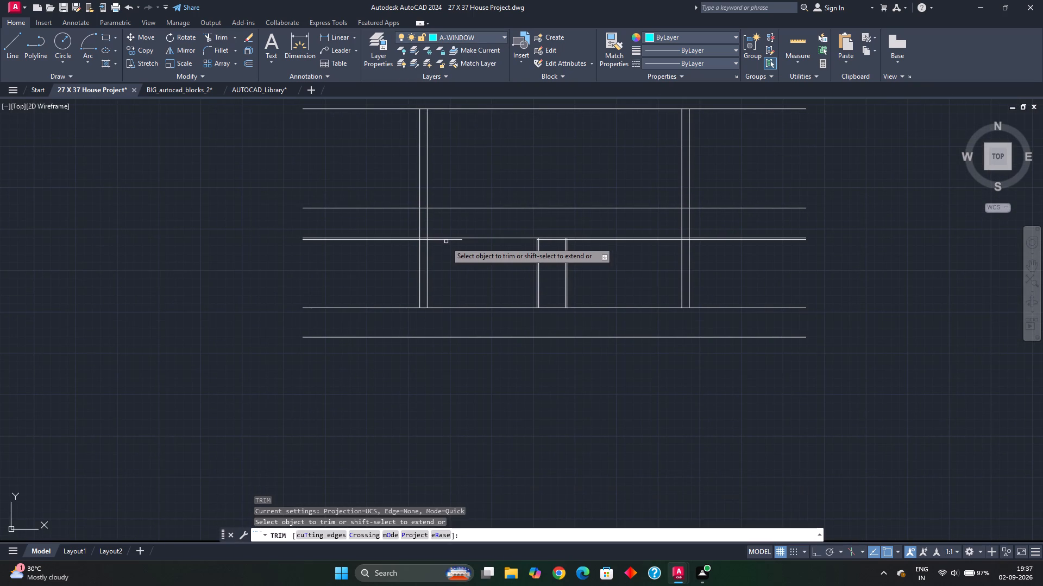
{"action": "scroll", "coordinate": [445, 241], "scroll_direction": "up", "scroll_amount": 3}
{"action": "left_click", "coordinate": [445, 236]}
{"action": "left_click", "coordinate": [447, 233]}
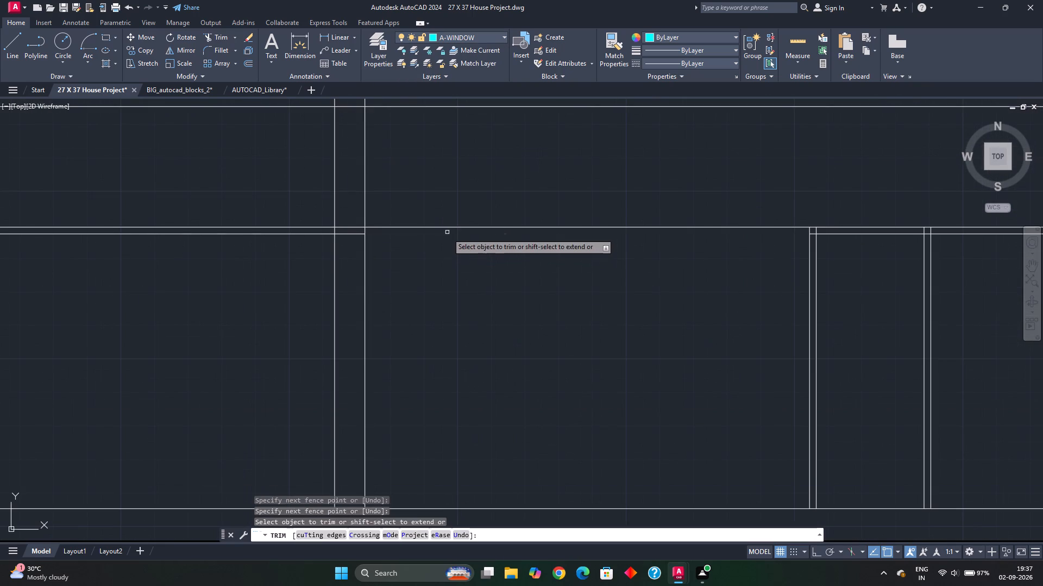
{"action": "left_click", "coordinate": [344, 235]}
{"action": "left_click", "coordinate": [316, 233]}
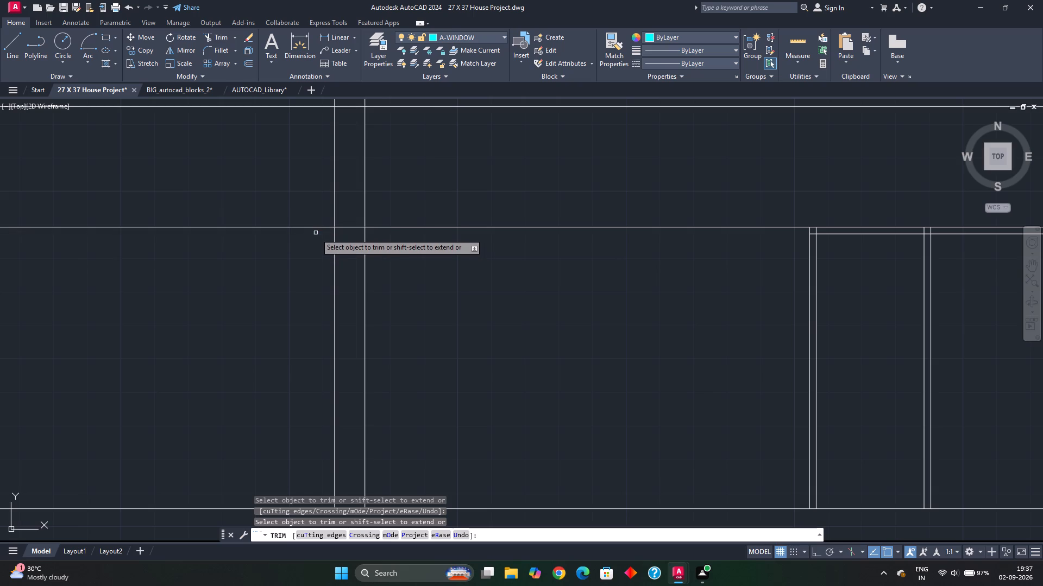
Trim the offset head line to the right of the central opening, back to the opening's right edge.
{"action": "scroll", "coordinate": [408, 272], "scroll_direction": "down", "scroll_amount": 3}
{"action": "middle_click_drag", "start_coordinate": [513, 292], "coordinate": [447, 284]}
{"action": "scroll", "coordinate": [451, 261], "scroll_direction": "up", "scroll_amount": 3}
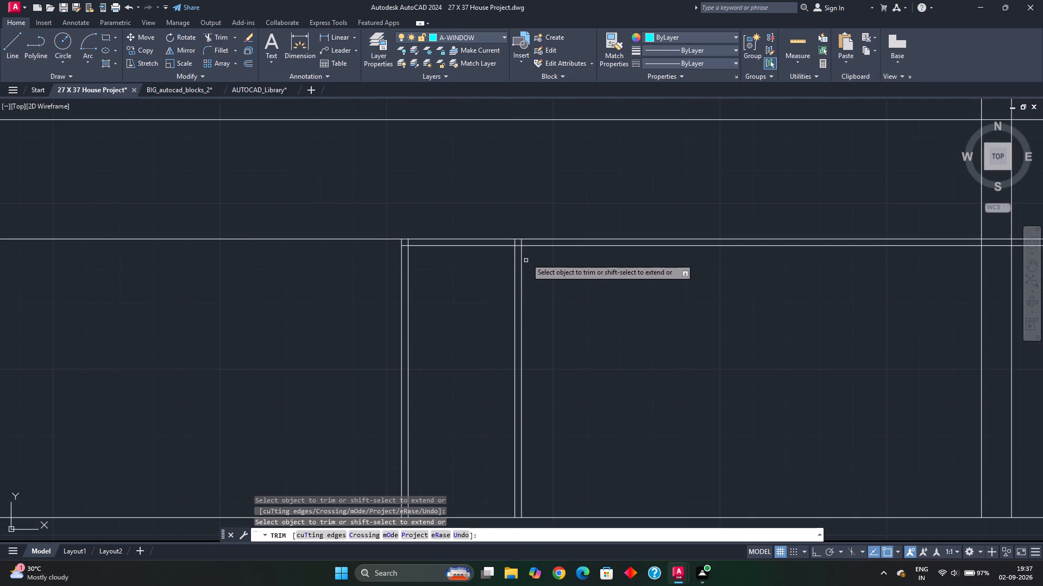
{"action": "scroll", "coordinate": [527, 256], "scroll_direction": "up", "scroll_amount": 1}
{"action": "left_click", "coordinate": [537, 241]}
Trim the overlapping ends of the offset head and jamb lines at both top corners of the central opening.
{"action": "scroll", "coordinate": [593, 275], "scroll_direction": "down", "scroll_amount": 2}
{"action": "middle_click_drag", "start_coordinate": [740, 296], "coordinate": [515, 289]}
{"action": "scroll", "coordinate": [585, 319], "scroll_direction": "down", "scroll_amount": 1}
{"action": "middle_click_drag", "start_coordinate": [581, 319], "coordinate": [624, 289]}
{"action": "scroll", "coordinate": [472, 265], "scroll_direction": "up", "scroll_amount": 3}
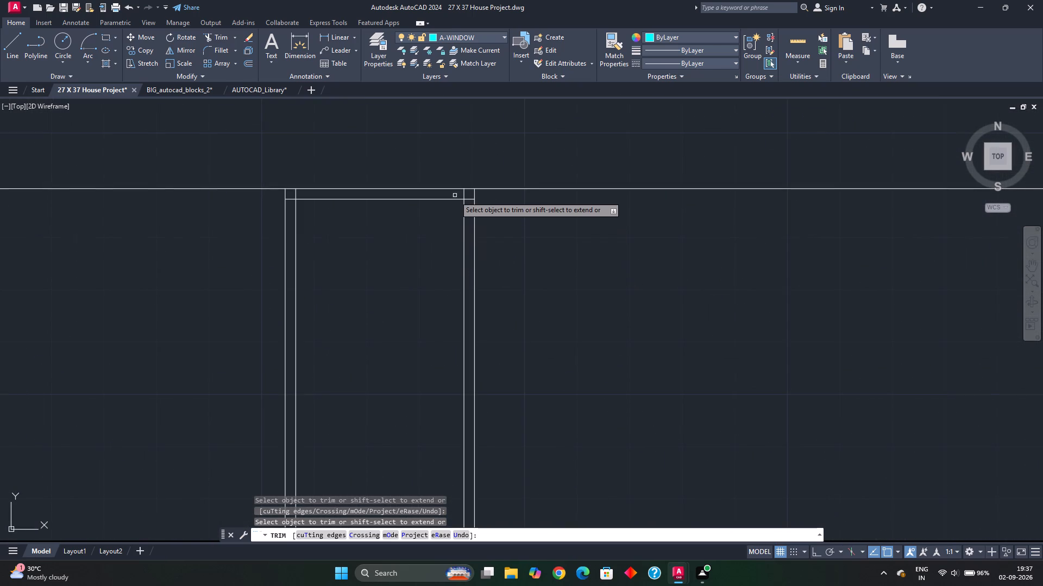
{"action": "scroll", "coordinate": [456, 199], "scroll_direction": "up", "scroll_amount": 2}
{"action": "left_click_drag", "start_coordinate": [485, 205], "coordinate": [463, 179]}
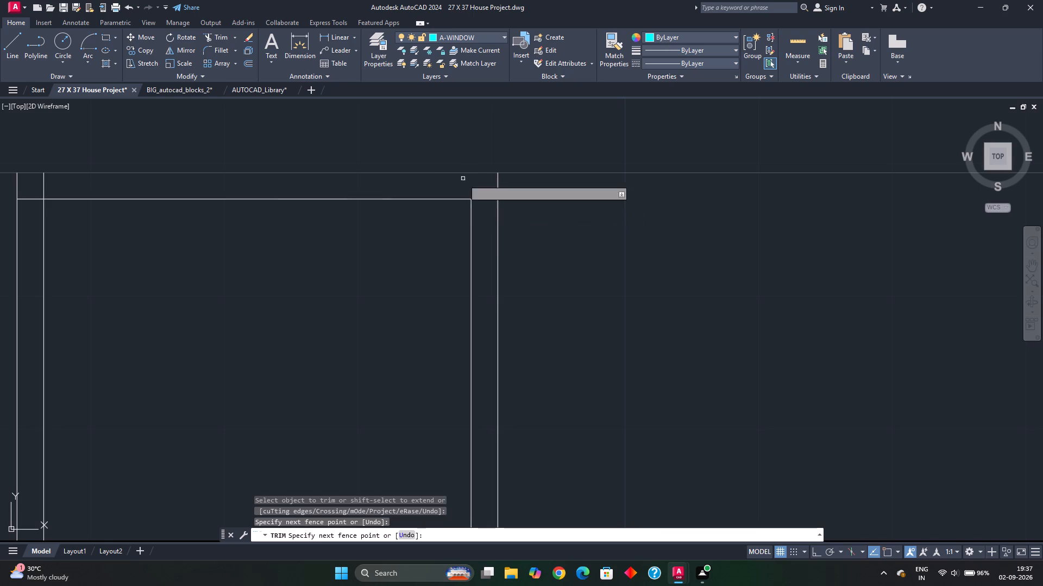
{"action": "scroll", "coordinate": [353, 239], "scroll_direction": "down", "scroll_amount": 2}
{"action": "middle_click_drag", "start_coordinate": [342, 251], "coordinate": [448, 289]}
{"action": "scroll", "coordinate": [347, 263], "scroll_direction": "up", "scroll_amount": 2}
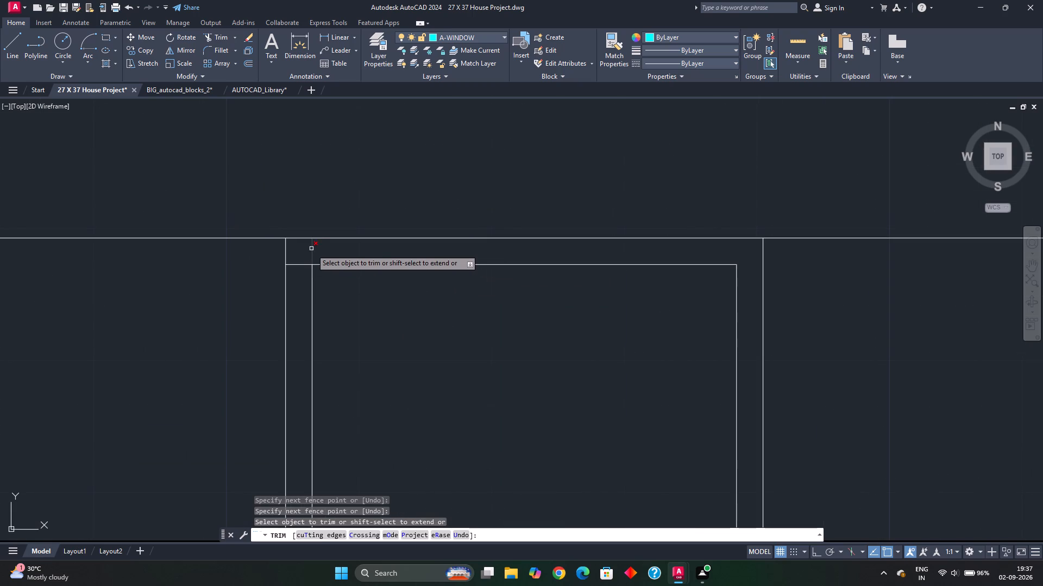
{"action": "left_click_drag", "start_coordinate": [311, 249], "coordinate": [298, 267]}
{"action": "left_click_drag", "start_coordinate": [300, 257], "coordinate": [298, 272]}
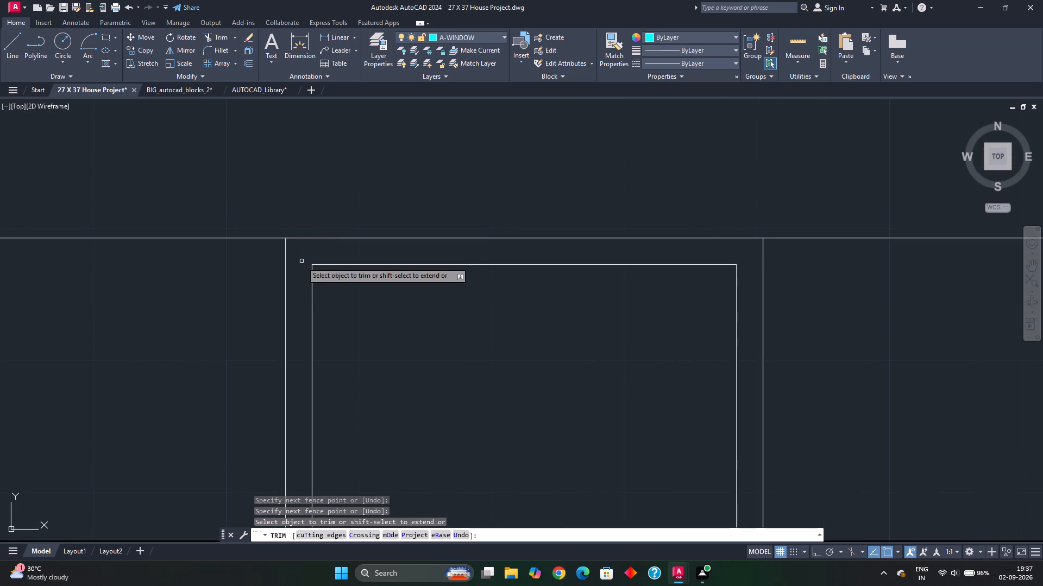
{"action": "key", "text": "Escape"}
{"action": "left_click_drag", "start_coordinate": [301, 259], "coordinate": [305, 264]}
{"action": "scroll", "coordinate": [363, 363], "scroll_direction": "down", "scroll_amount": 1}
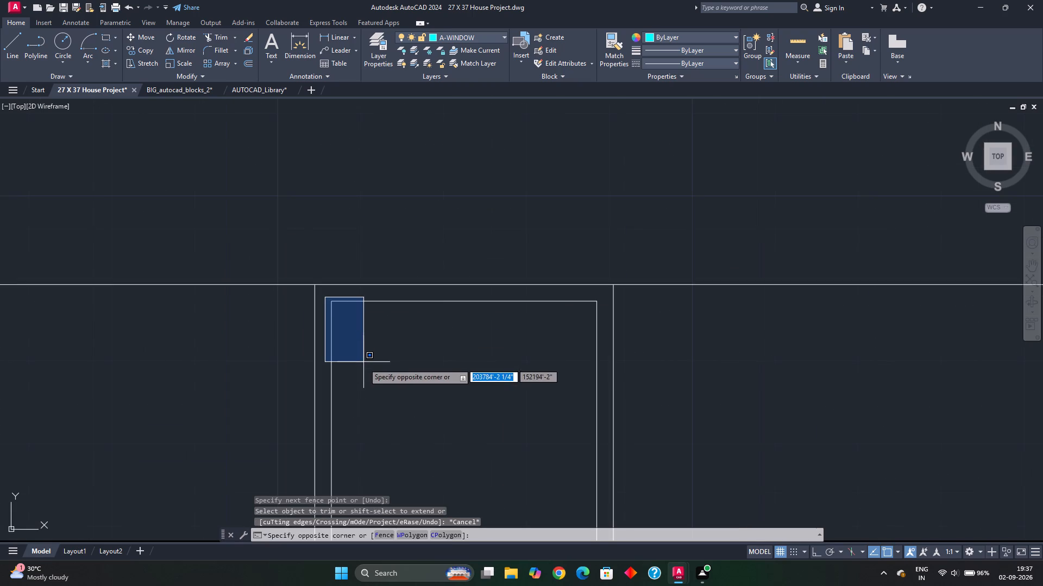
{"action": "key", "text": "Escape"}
Erase the inner head line and both inner jamb lines of the central opening.
{"action": "scroll", "coordinate": [443, 340], "scroll_direction": "down", "scroll_amount": 2}
{"action": "middle_click_drag", "start_coordinate": [441, 360], "coordinate": [438, 343]}
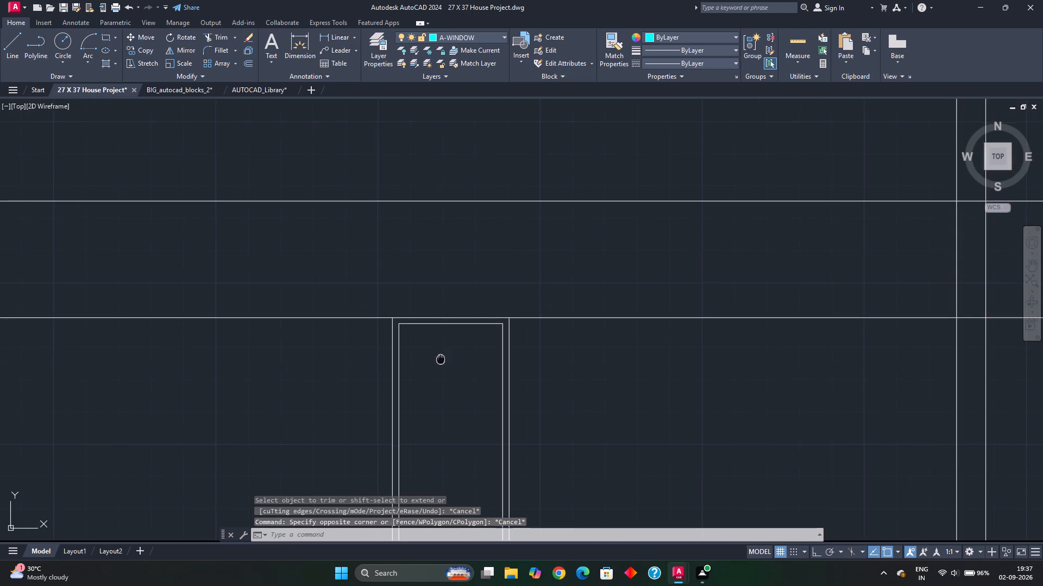
{"action": "middle_click_drag", "start_coordinate": [438, 343], "coordinate": [426, 295]}
{"action": "left_click", "coordinate": [398, 260]}
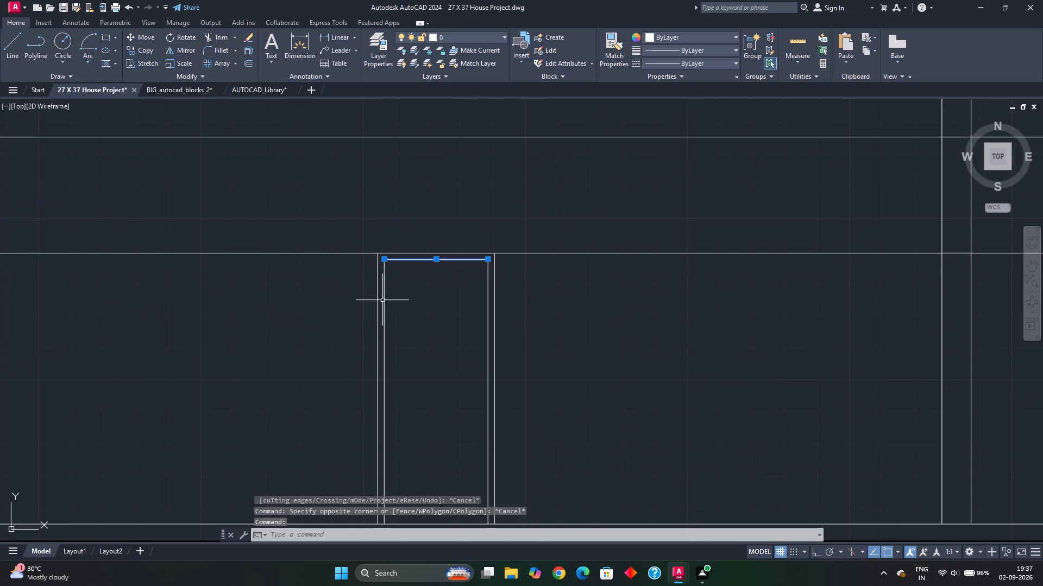
{"action": "key", "text": "Delete"}
{"action": "left_click", "coordinate": [385, 311]}
{"action": "key", "text": "Delete"}
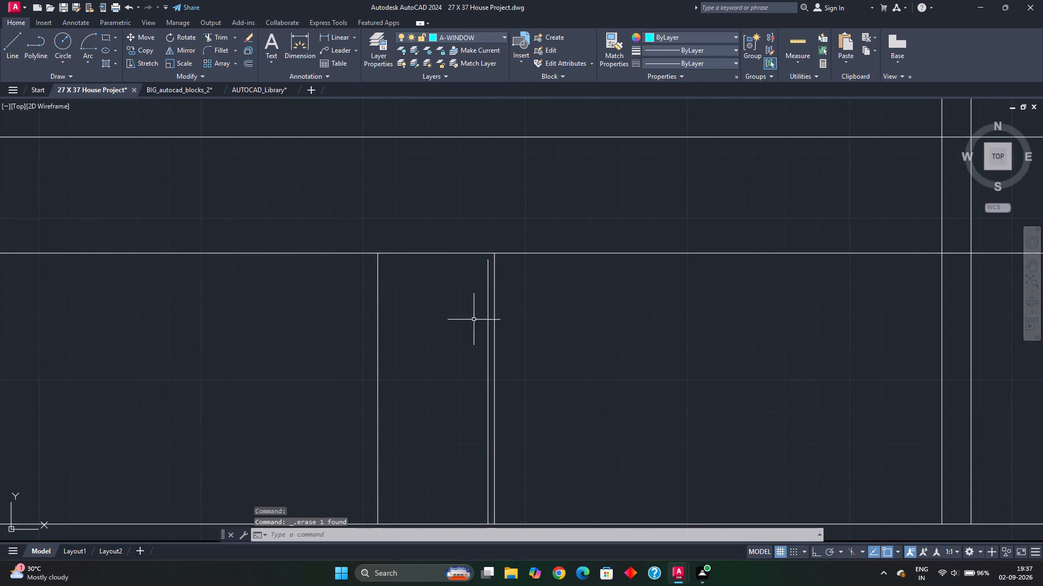
{"action": "left_click", "coordinate": [488, 304]}
{"action": "key", "text": "Delete"}
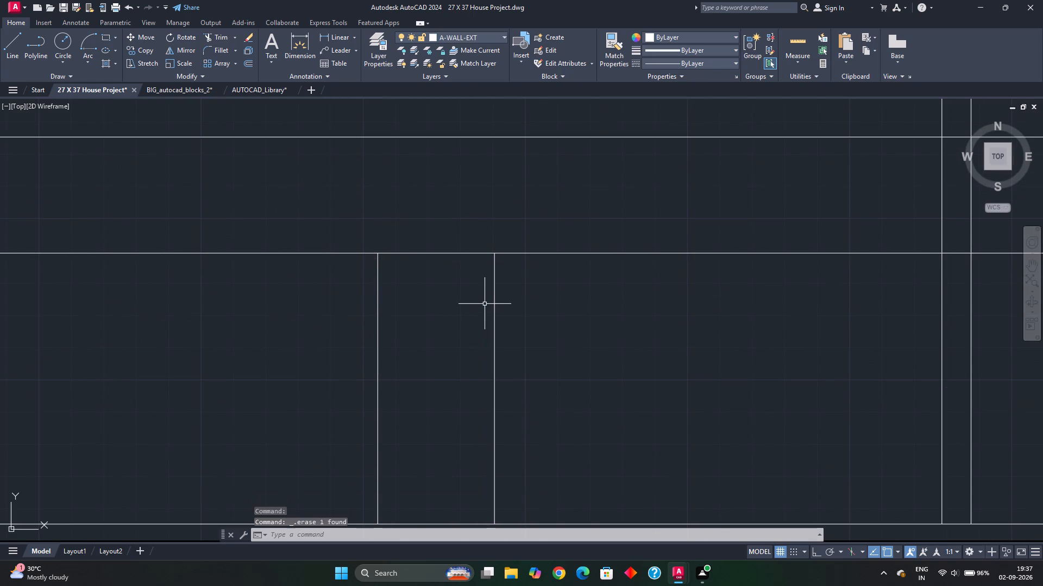
{"action": "scroll", "coordinate": [476, 311], "scroll_direction": "down", "scroll_amount": 2}
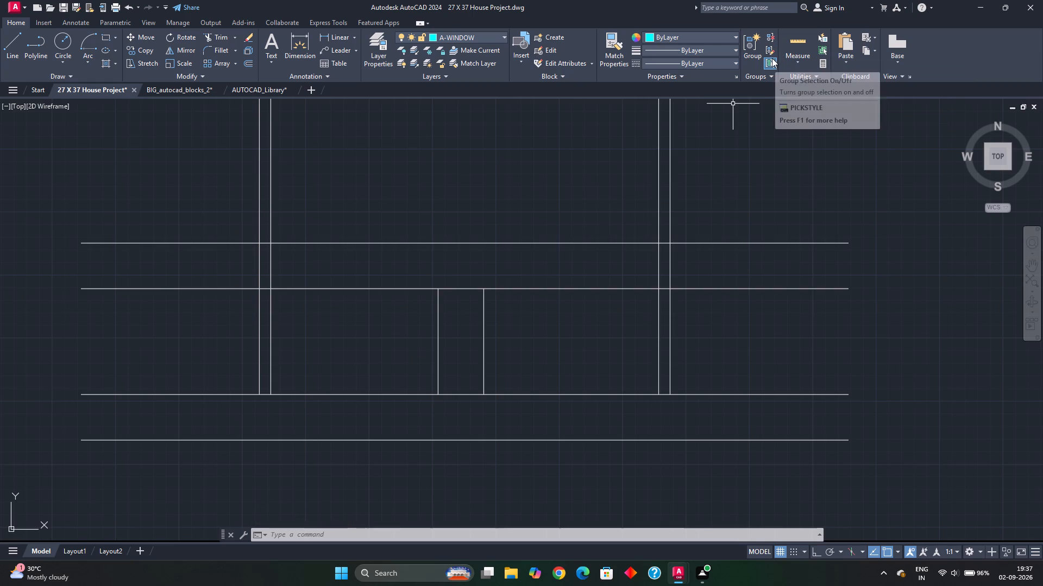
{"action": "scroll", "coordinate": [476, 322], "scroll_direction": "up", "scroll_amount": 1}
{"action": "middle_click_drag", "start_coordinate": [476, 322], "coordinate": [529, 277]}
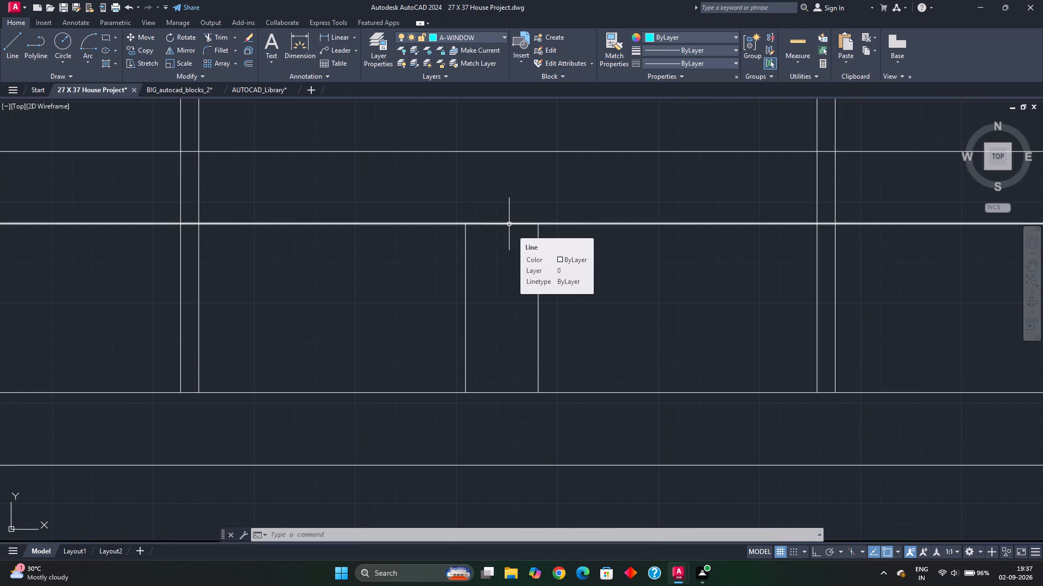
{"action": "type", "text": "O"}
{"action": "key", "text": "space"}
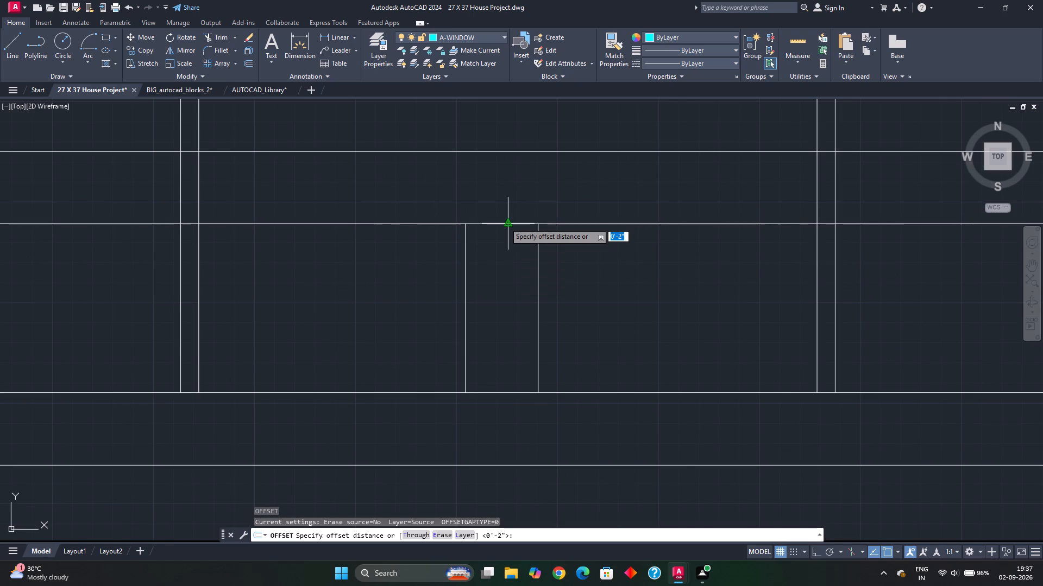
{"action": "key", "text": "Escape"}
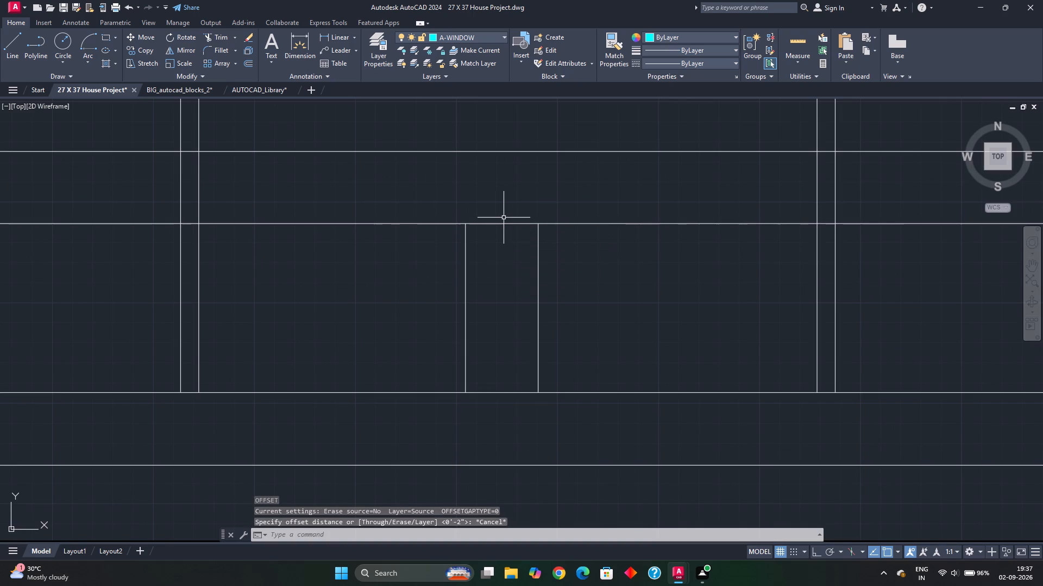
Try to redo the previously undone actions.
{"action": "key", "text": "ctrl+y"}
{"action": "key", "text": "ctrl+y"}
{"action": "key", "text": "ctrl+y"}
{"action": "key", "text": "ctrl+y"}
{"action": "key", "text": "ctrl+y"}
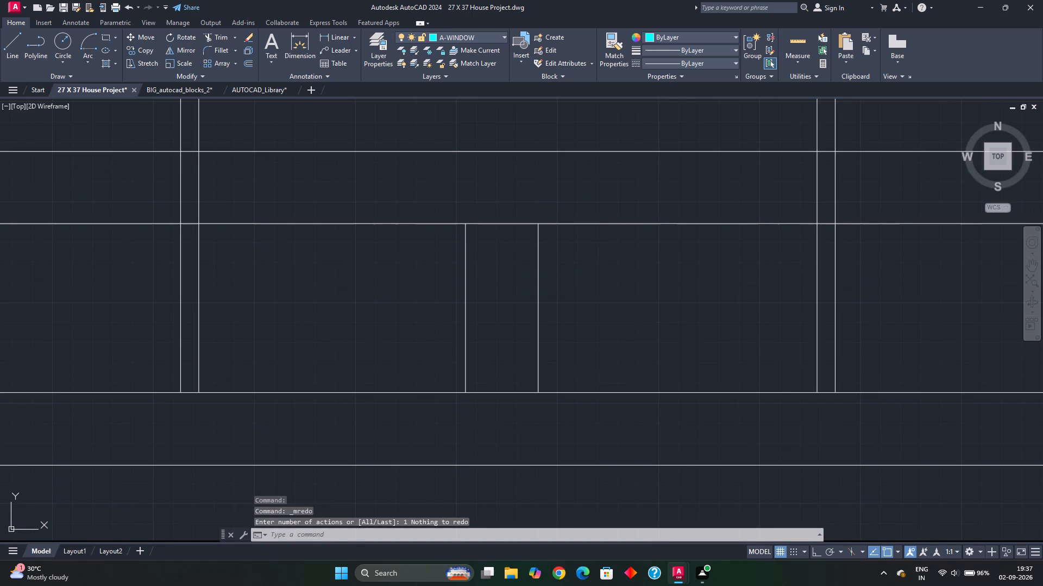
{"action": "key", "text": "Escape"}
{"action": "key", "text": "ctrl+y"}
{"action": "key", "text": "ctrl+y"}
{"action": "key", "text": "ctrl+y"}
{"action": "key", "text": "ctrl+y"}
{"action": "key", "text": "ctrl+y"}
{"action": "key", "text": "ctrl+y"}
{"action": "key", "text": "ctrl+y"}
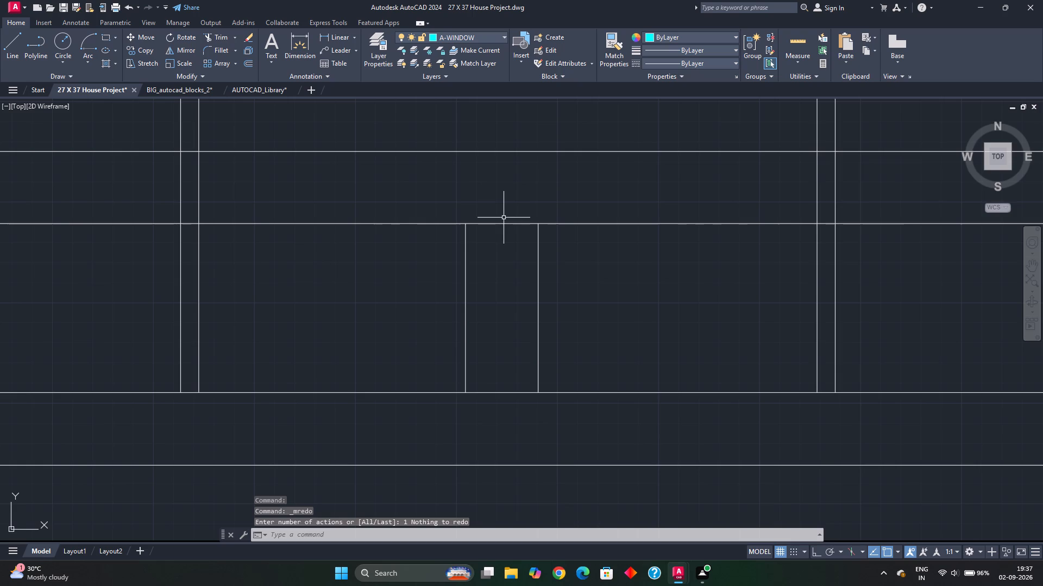
Offset the head line and both side edges of the central opening 2" inward.
{"action": "key", "text": "o"}
{"action": "key", "text": "Return"}
{"action": "key", "text": "Return"}
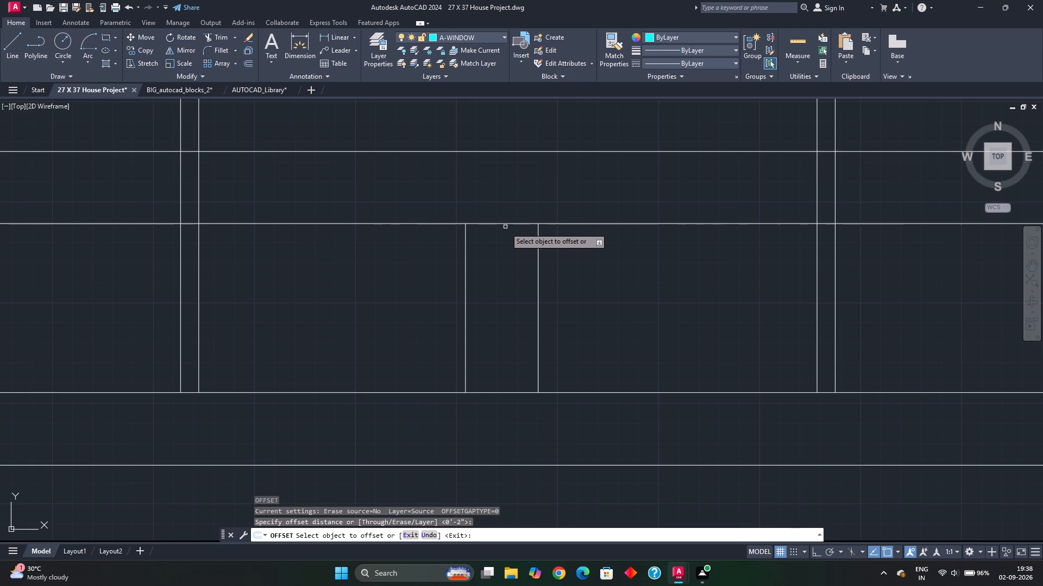
{"action": "left_click", "coordinate": [507, 224]}
{"action": "left_click", "coordinate": [504, 242]}
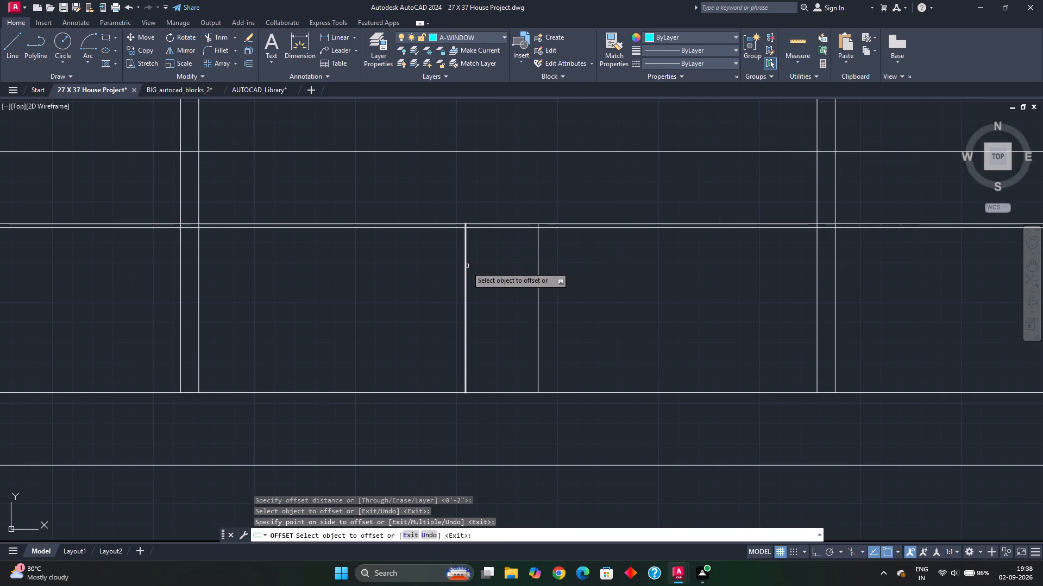
{"action": "double_click", "coordinate": [467, 266]}
{"action": "left_click", "coordinate": [499, 265]}
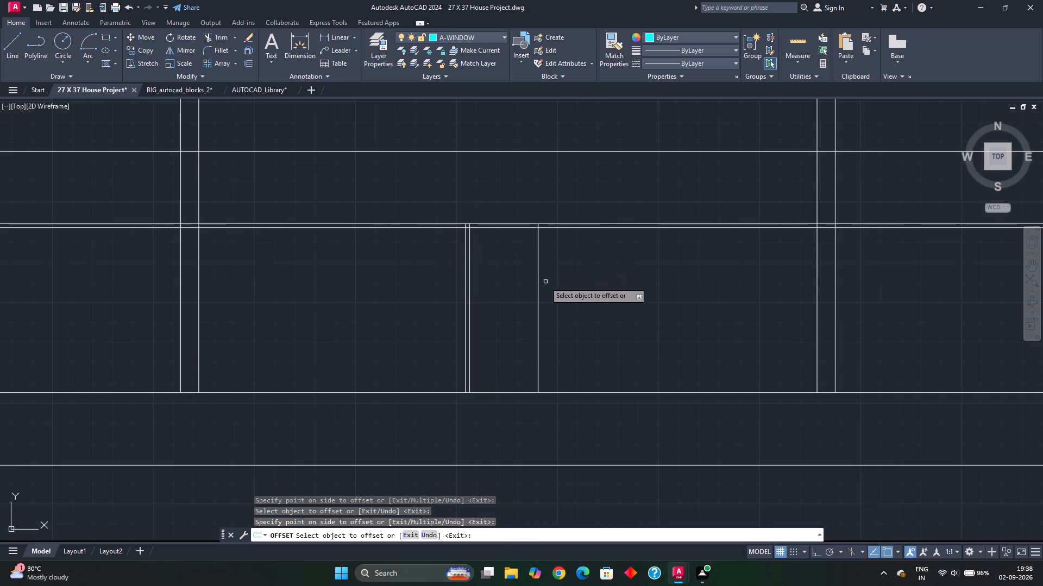
{"action": "left_click", "coordinate": [539, 279]}
{"action": "left_click", "coordinate": [483, 279]}
{"action": "scroll", "coordinate": [512, 250], "scroll_direction": "up", "scroll_amount": 1}
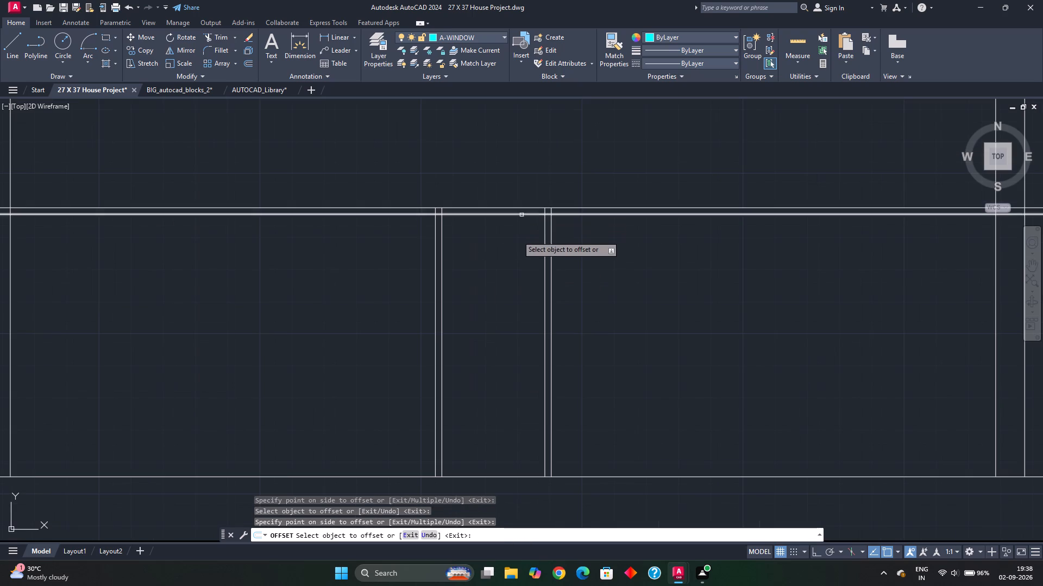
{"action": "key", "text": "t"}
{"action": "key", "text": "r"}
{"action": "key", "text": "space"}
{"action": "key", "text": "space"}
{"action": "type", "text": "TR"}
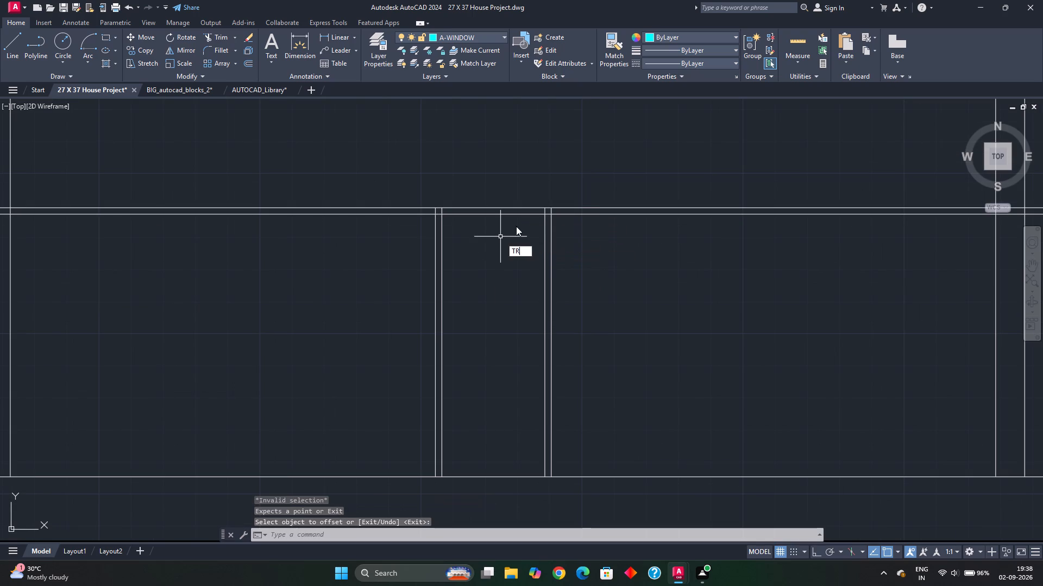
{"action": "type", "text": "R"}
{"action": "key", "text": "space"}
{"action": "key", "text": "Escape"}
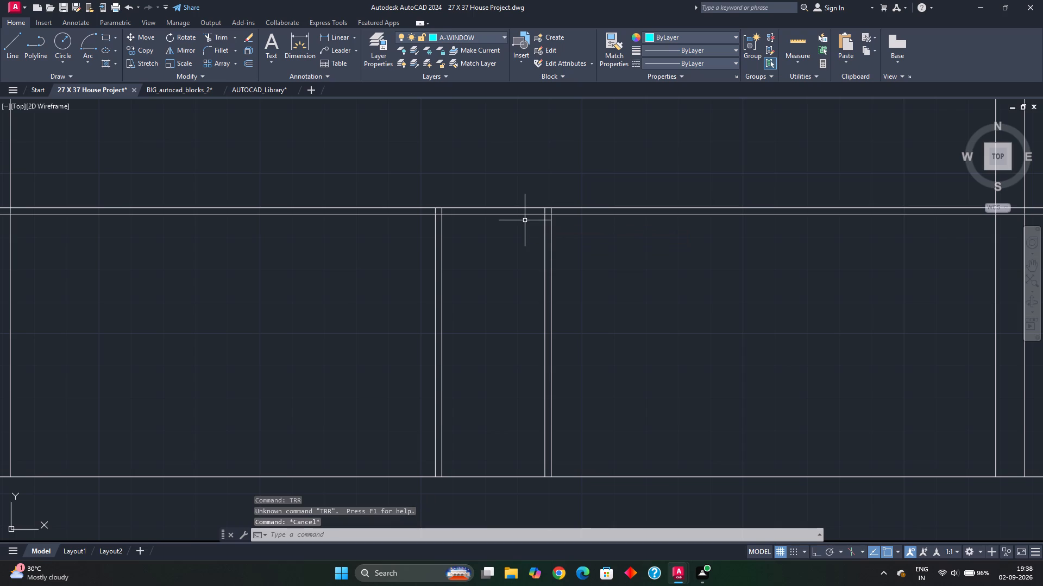
Trim the offset head line outside the central opening and the overlaps at both top corners to form the inner frame.
{"action": "type", "text": "TR"}
{"action": "key", "text": "space"}
{"action": "scroll", "coordinate": [550, 214], "scroll_direction": "up", "scroll_amount": 2}
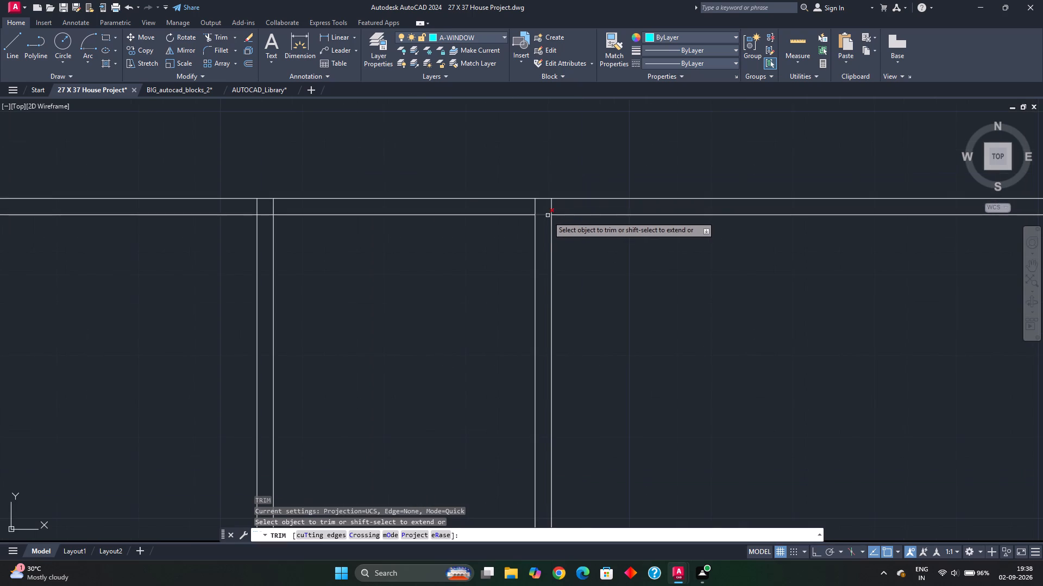
{"action": "left_click", "coordinate": [546, 216]}
{"action": "left_click", "coordinate": [535, 209]}
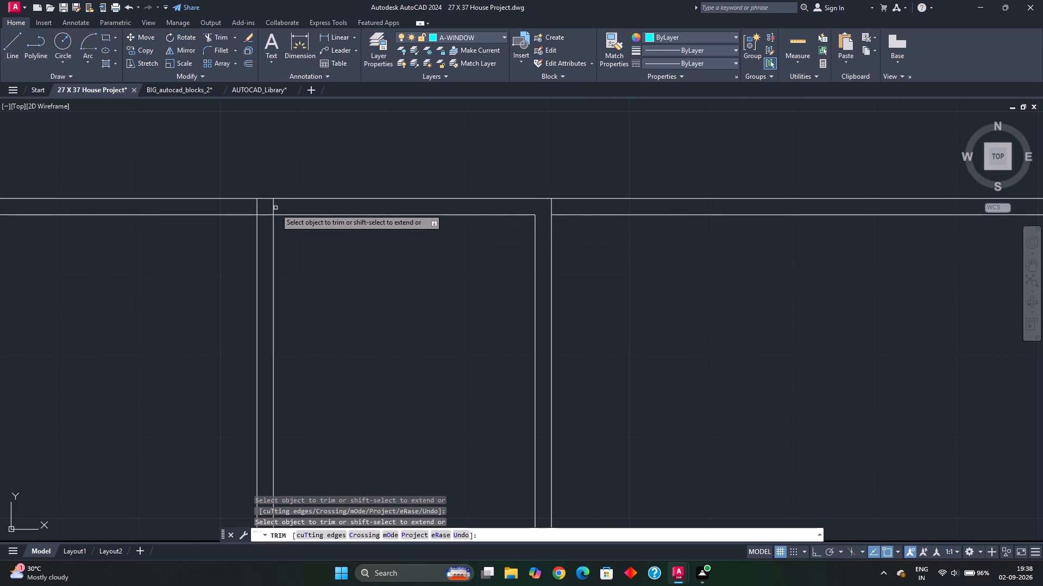
{"action": "left_click", "coordinate": [274, 208]}
{"action": "left_click", "coordinate": [264, 216]}
{"action": "left_click", "coordinate": [226, 216]}
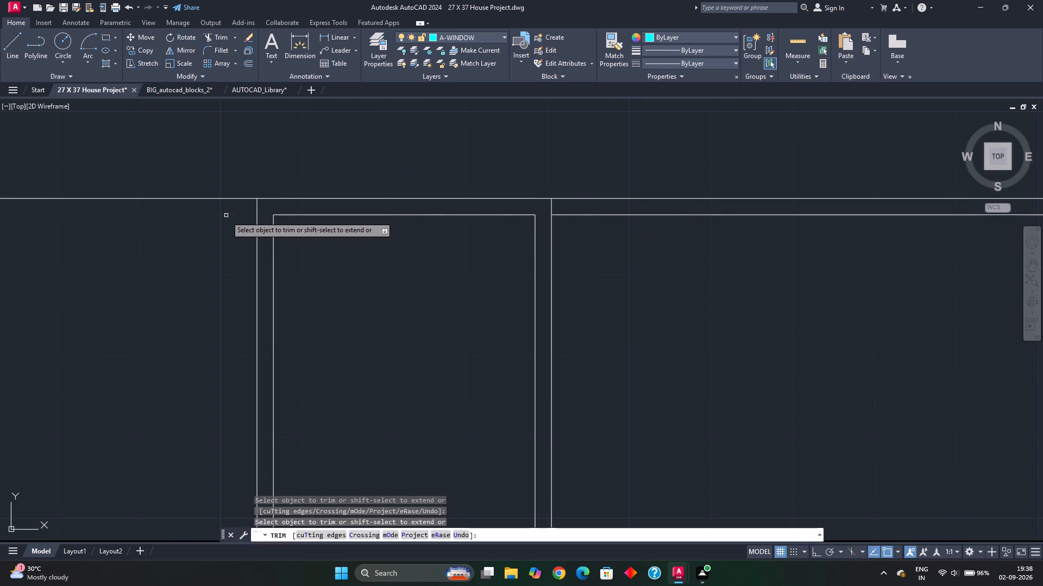
{"action": "left_click", "coordinate": [586, 215]}
{"action": "scroll", "coordinate": [586, 241], "scroll_direction": "down", "scroll_amount": 2}
{"action": "middle_click_drag", "start_coordinate": [615, 295], "coordinate": [610, 270]}
{"action": "scroll", "coordinate": [615, 295], "scroll_direction": "down", "scroll_amount": 1}
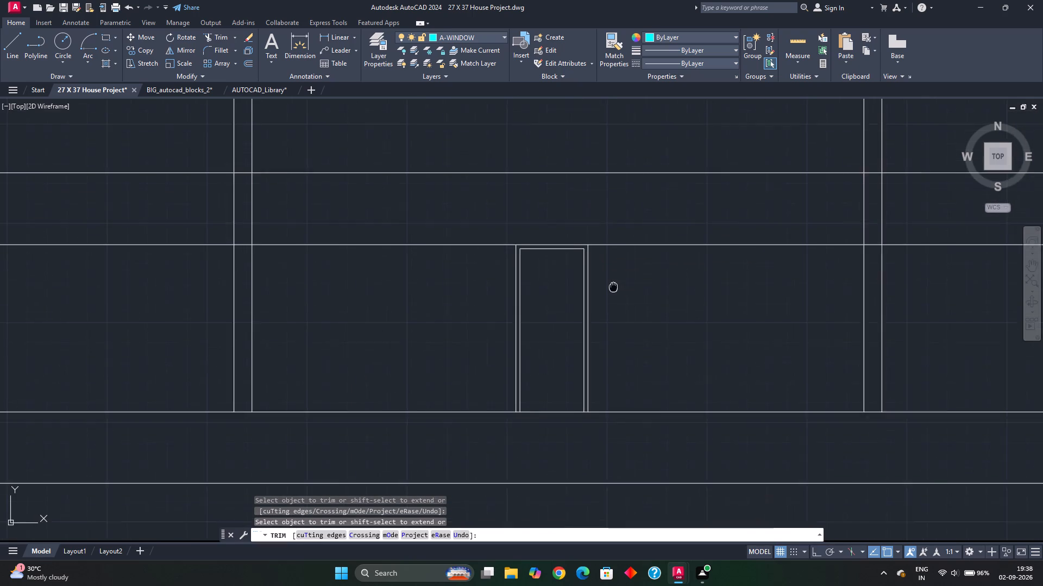
{"action": "middle_click_drag", "start_coordinate": [610, 270], "coordinate": [603, 241]}
{"action": "middle_click_drag", "start_coordinate": [594, 281], "coordinate": [581, 226]}
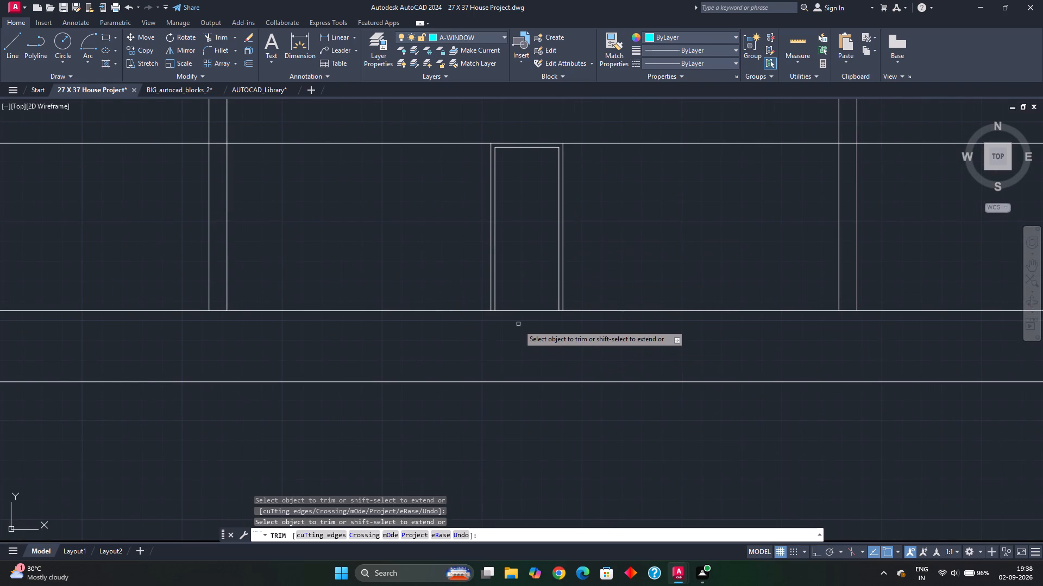
{"action": "key", "text": "Escape"}
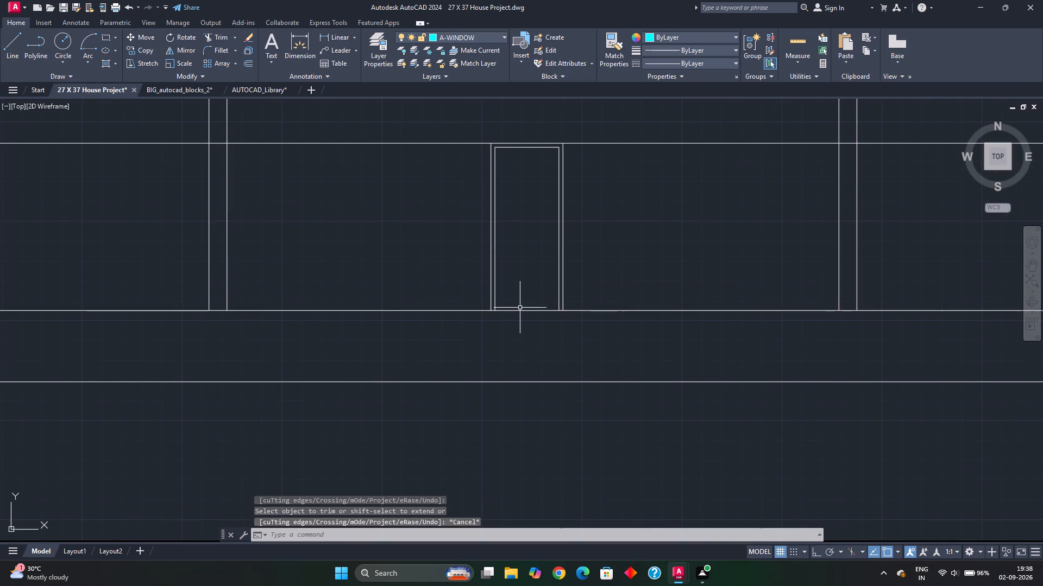
Offset the base line under the central opening 2" upward.
{"action": "left_click", "coordinate": [520, 311]}
{"action": "key", "text": "o"}
{"action": "key", "text": "Return"}
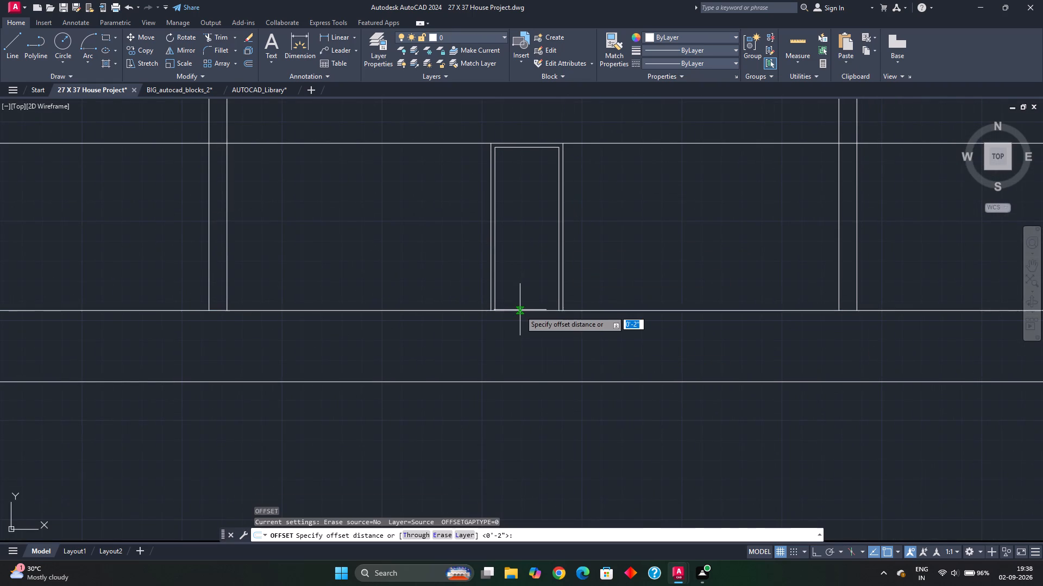
{"action": "key", "text": "Return"}
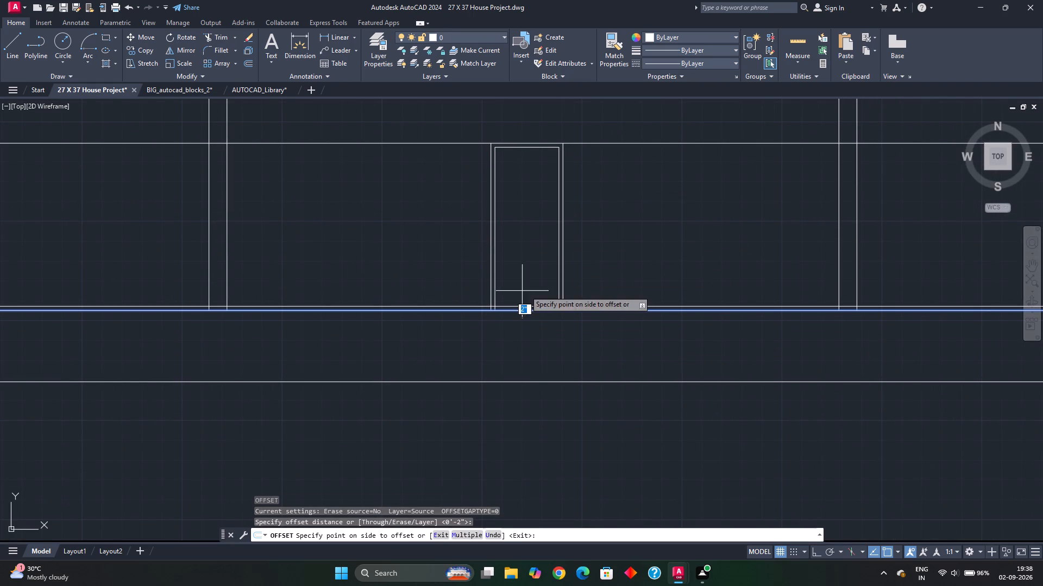
{"action": "left_click", "coordinate": [525, 290]}
{"action": "type", "text": "TR"}
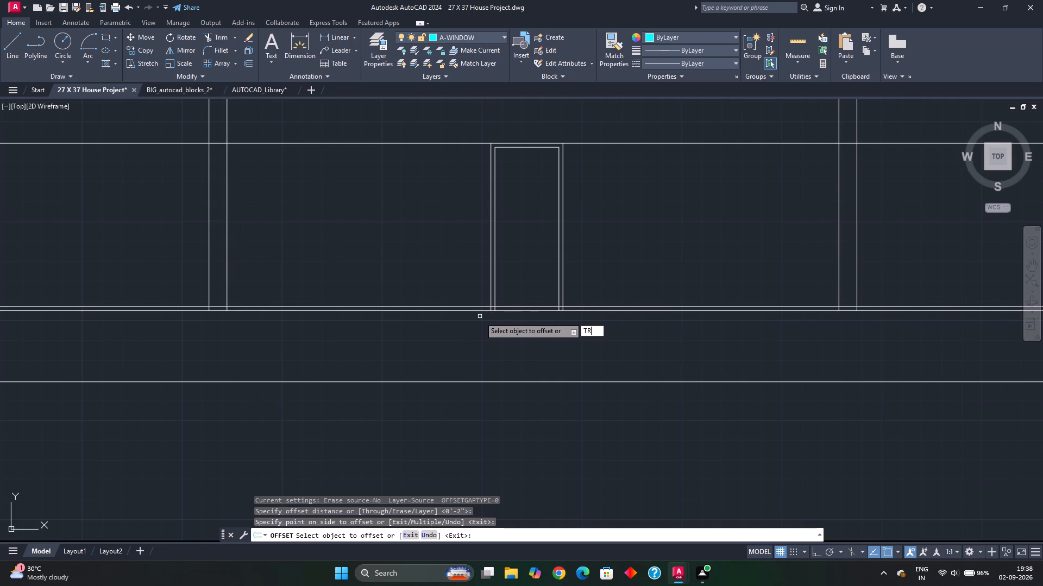
{"action": "key", "text": "Escape"}
{"action": "key", "text": "Escape"}
Trim the offset base line between the opening and the exterior walls, and the overlaps at both bottom corners of the inner frame.
{"action": "type", "text": "TR"}
{"action": "key", "text": "space"}
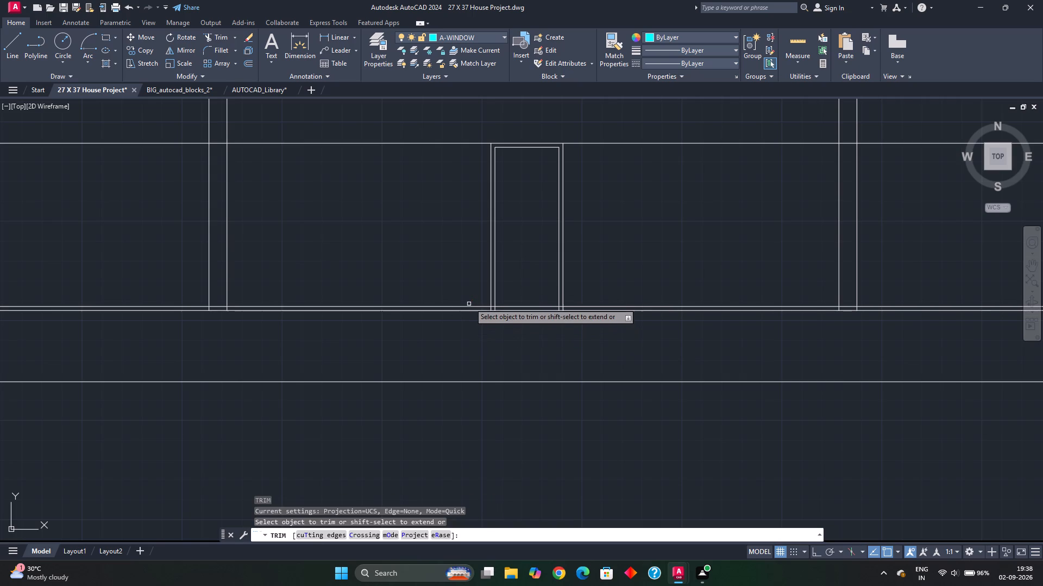
{"action": "left_click", "coordinate": [469, 307]}
{"action": "left_click", "coordinate": [589, 305]}
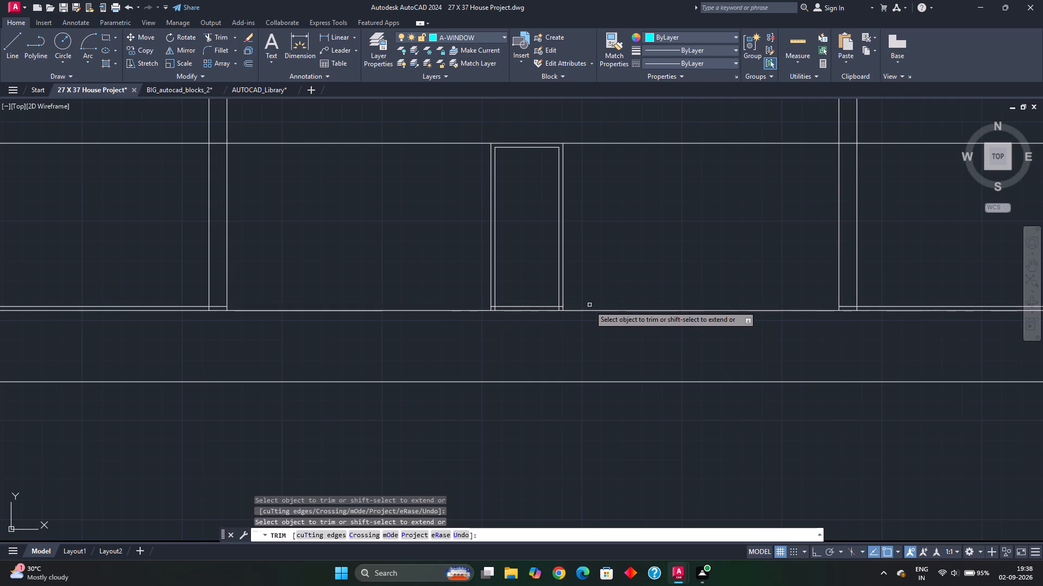
{"action": "scroll", "coordinate": [554, 309], "scroll_direction": "up", "scroll_amount": 3}
{"action": "left_click", "coordinate": [578, 300]}
{"action": "left_click", "coordinate": [569, 310]}
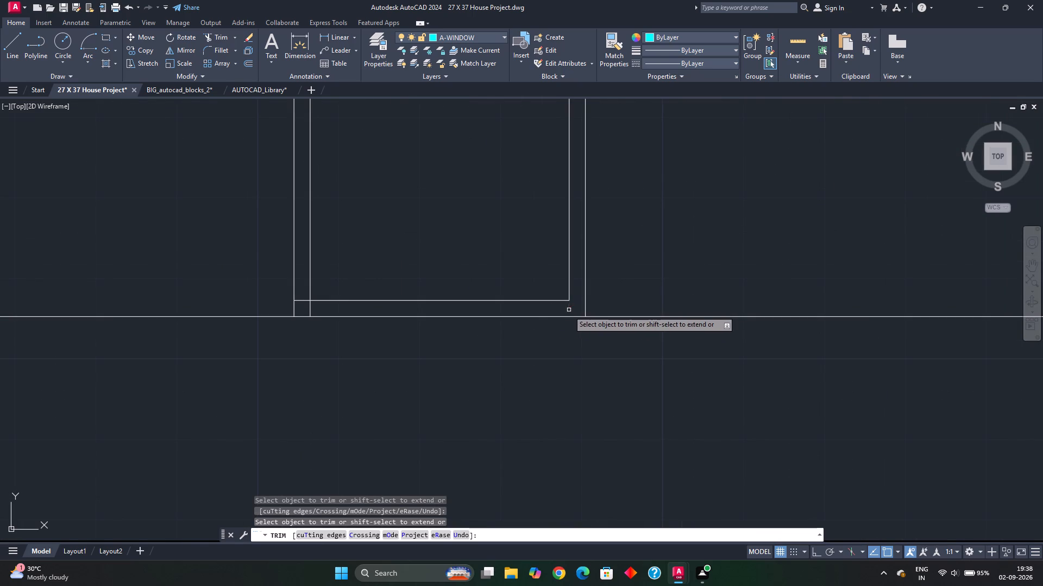
{"action": "left_click", "coordinate": [301, 298]}
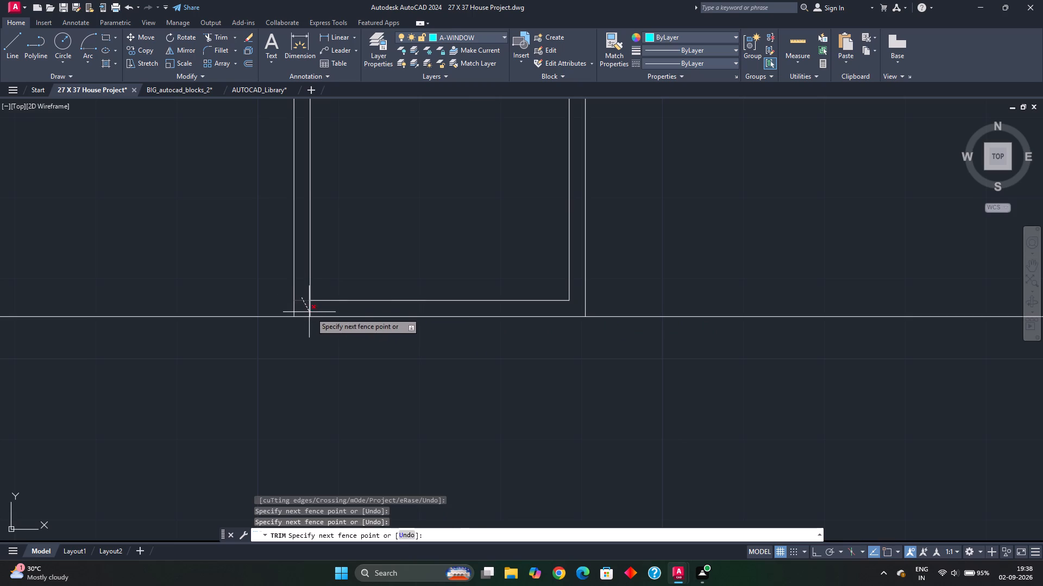
{"action": "left_click", "coordinate": [311, 313]}
{"action": "scroll", "coordinate": [375, 312], "scroll_direction": "down", "scroll_amount": 2}
{"action": "middle_click_drag", "start_coordinate": [397, 214], "coordinate": [411, 279]}
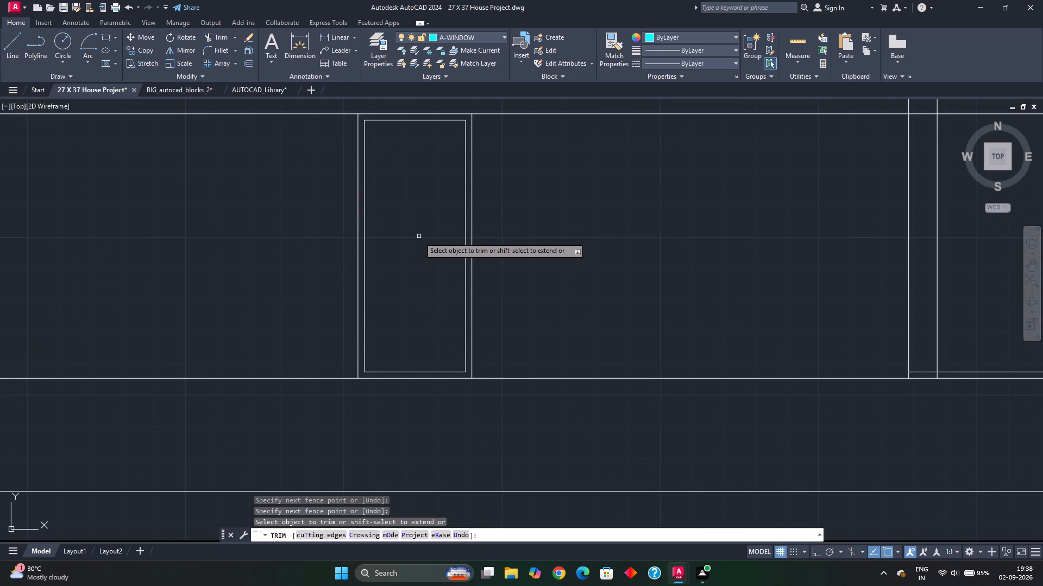
Copy the double door's centre line and both handles from the section's ground-floor door to the top midpoint of the elevation's inner door frame.
{"action": "scroll", "coordinate": [418, 238], "scroll_direction": "down", "scroll_amount": 2}
{"action": "middle_click_drag", "start_coordinate": [419, 240], "coordinate": [508, 270]}
{"action": "scroll", "coordinate": [508, 270], "scroll_direction": "down", "scroll_amount": 1}
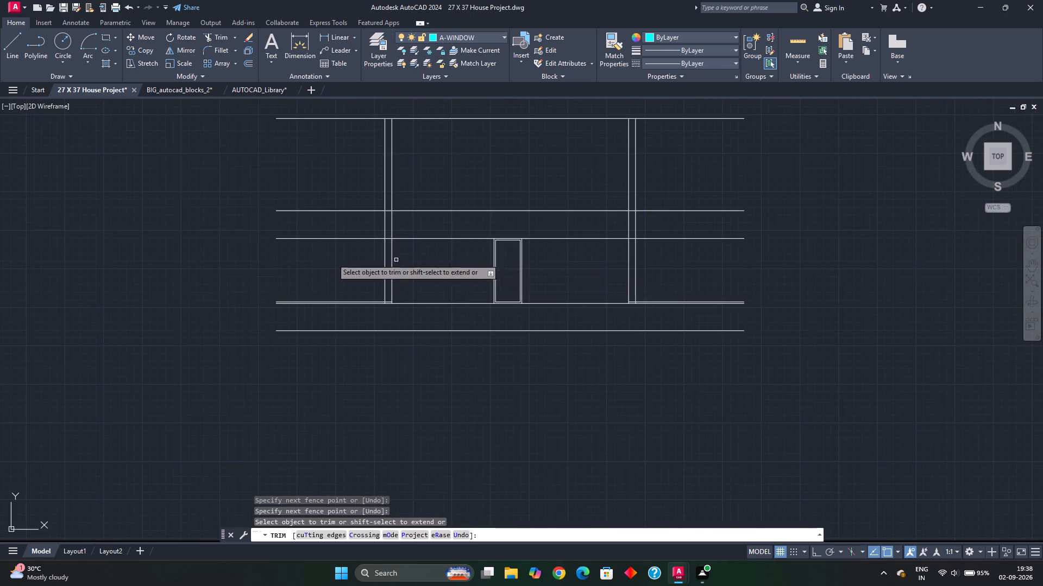
{"action": "scroll", "coordinate": [319, 257], "scroll_direction": "down", "scroll_amount": 1}
{"action": "middle_click_drag", "start_coordinate": [320, 256], "coordinate": [419, 253]}
{"action": "scroll", "coordinate": [448, 256], "scroll_direction": "down", "scroll_amount": 2}
{"action": "scroll", "coordinate": [180, 251], "scroll_direction": "up", "scroll_amount": 1}
{"action": "middle_click_drag", "start_coordinate": [180, 251], "coordinate": [301, 238]}
{"action": "scroll", "coordinate": [312, 251], "scroll_direction": "up", "scroll_amount": 3}
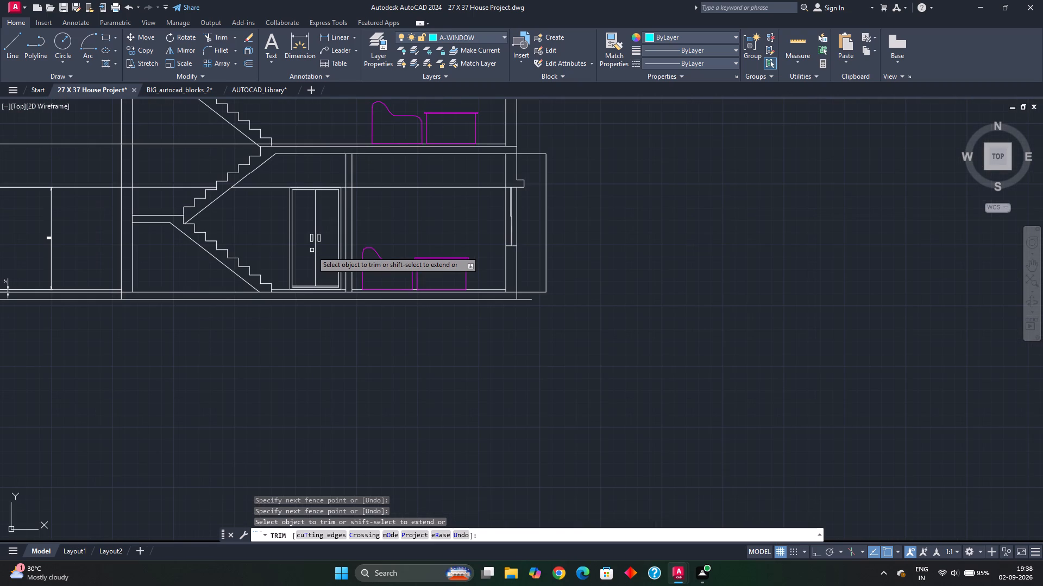
{"action": "scroll", "coordinate": [312, 239], "scroll_direction": "up", "scroll_amount": 2}
{"action": "key", "text": "Escape"}
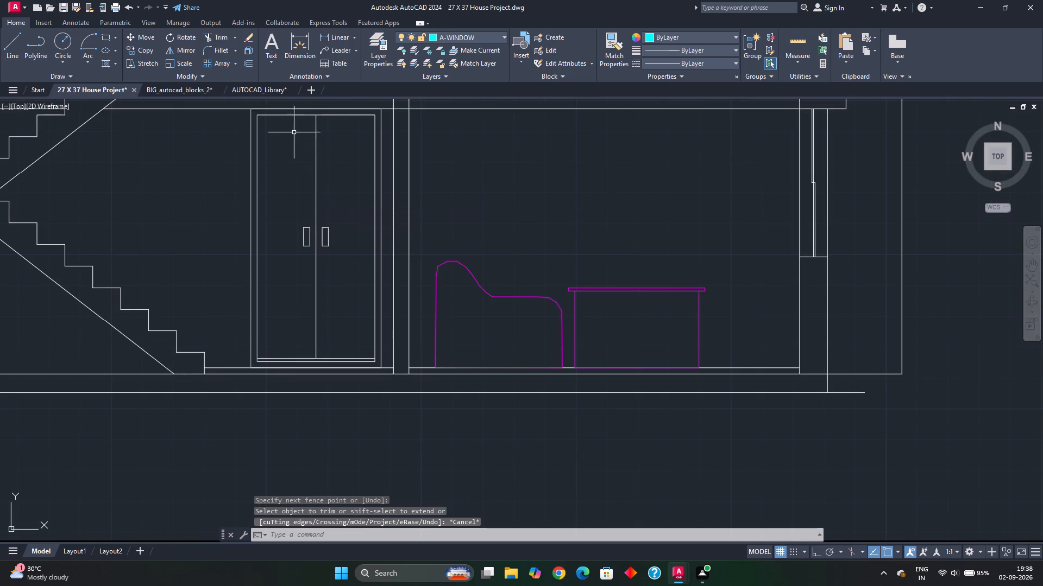
{"action": "left_click_drag", "start_coordinate": [288, 124], "coordinate": [289, 129]}
{"action": "left_click", "coordinate": [345, 316]}
{"action": "left_click_drag", "start_coordinate": [347, 293], "coordinate": [320, 296]}
{"action": "left_click", "coordinate": [287, 304]}
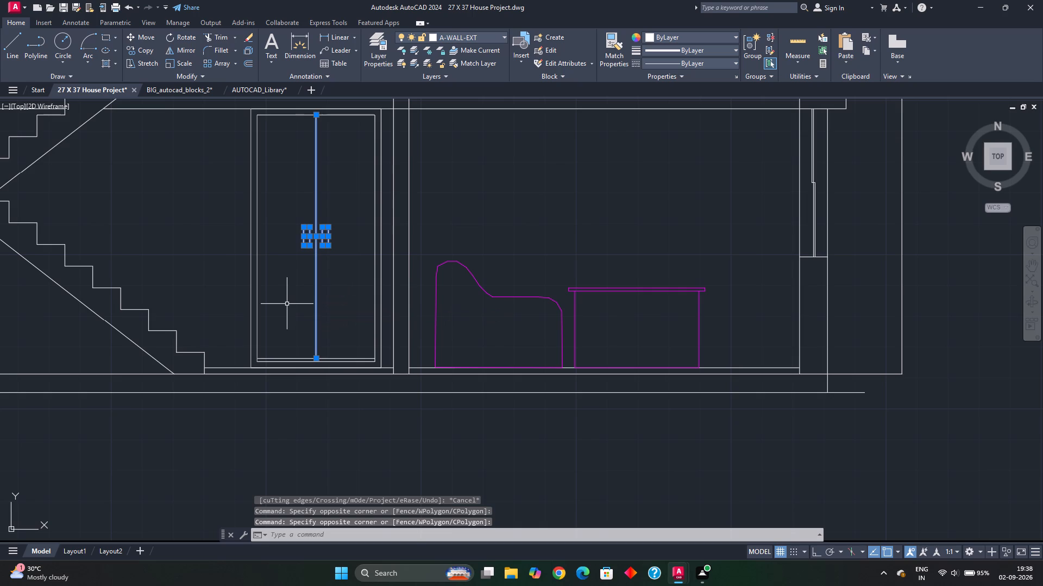
{"action": "type", "text": "COP"}
{"action": "key", "text": "Return"}
{"action": "middle_click_drag", "start_coordinate": [306, 205], "coordinate": [317, 252]}
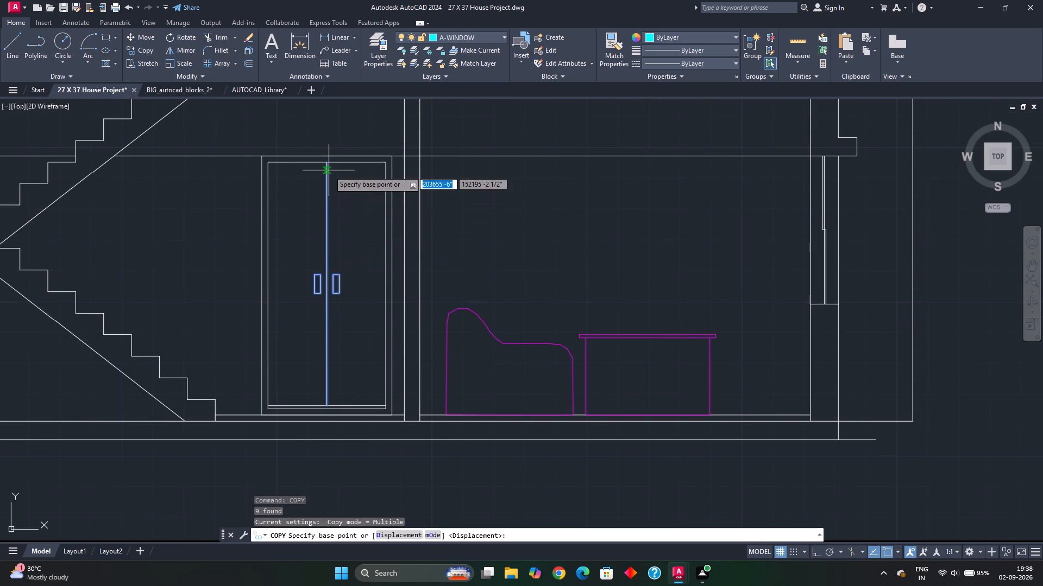
{"action": "left_click", "coordinate": [326, 165]}
{"action": "scroll", "coordinate": [515, 250], "scroll_direction": "down", "scroll_amount": 3}
{"action": "middle_click_drag", "start_coordinate": [655, 269], "coordinate": [280, 290]}
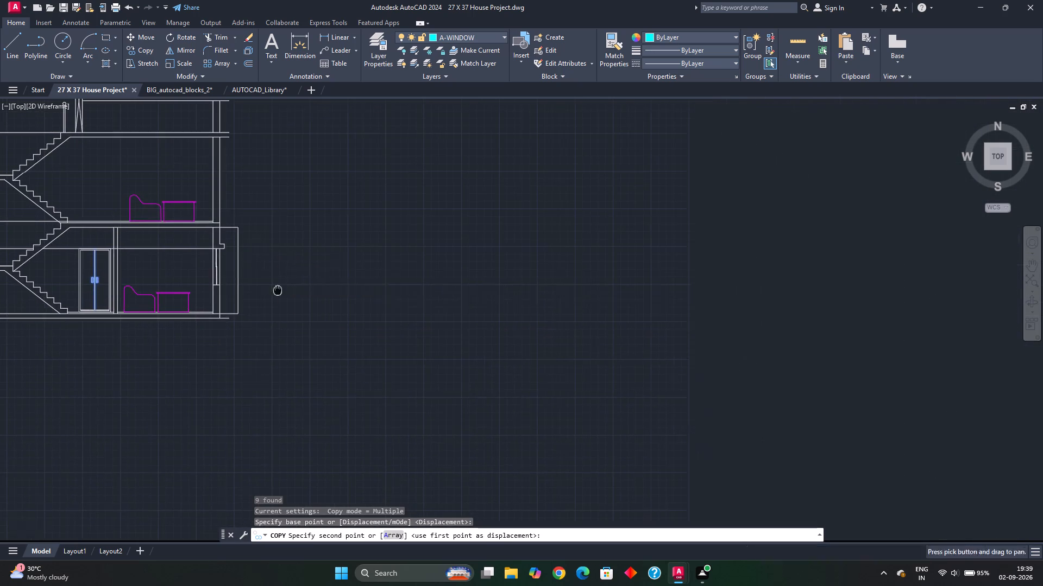
{"action": "middle_click_drag", "start_coordinate": [582, 285], "coordinate": [244, 286]}
{"action": "middle_click_drag", "start_coordinate": [601, 288], "coordinate": [347, 292]}
{"action": "scroll", "coordinate": [632, 284], "scroll_direction": "up", "scroll_amount": 2}
{"action": "middle_click_drag", "start_coordinate": [632, 284], "coordinate": [508, 279]}
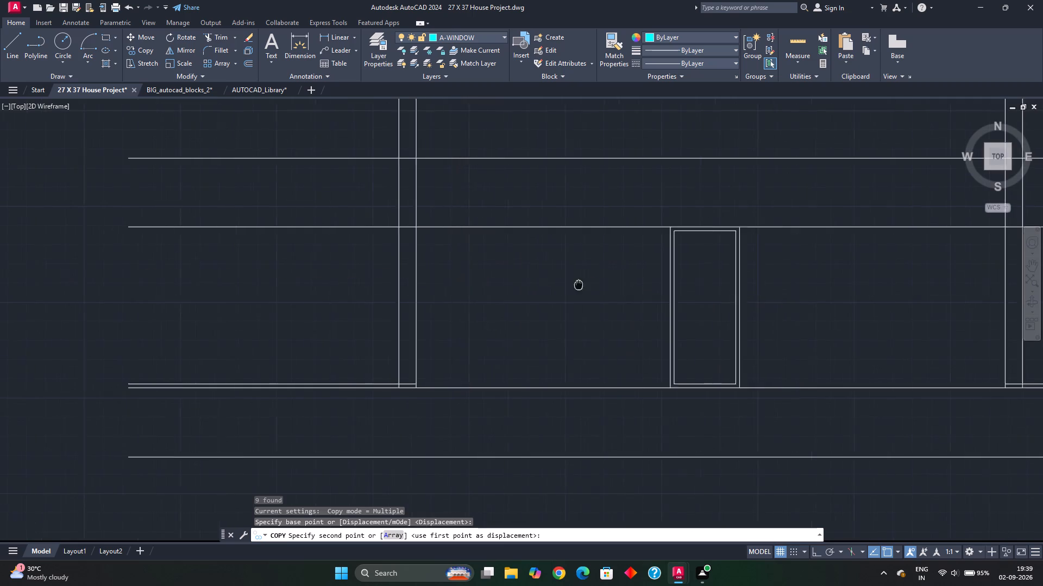
{"action": "middle_click_drag", "start_coordinate": [508, 279], "coordinate": [468, 267]}
{"action": "scroll", "coordinate": [608, 257], "scroll_direction": "up", "scroll_amount": 2}
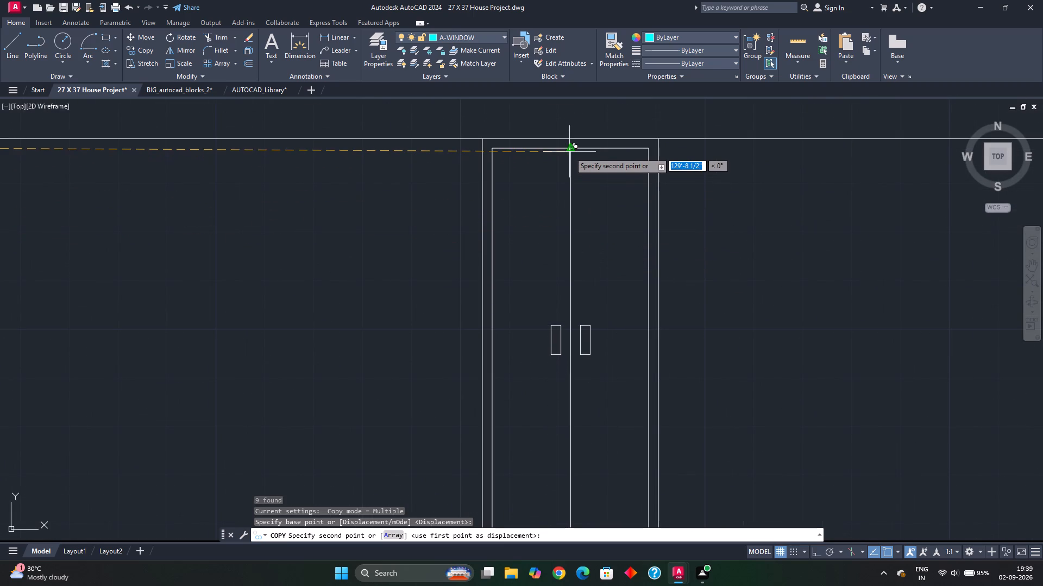
{"action": "left_click", "coordinate": [570, 151]}
{"action": "scroll", "coordinate": [602, 234], "scroll_direction": "down", "scroll_amount": 2}
{"action": "key", "text": "Escape"}
{"action": "key", "text": "Escape"}
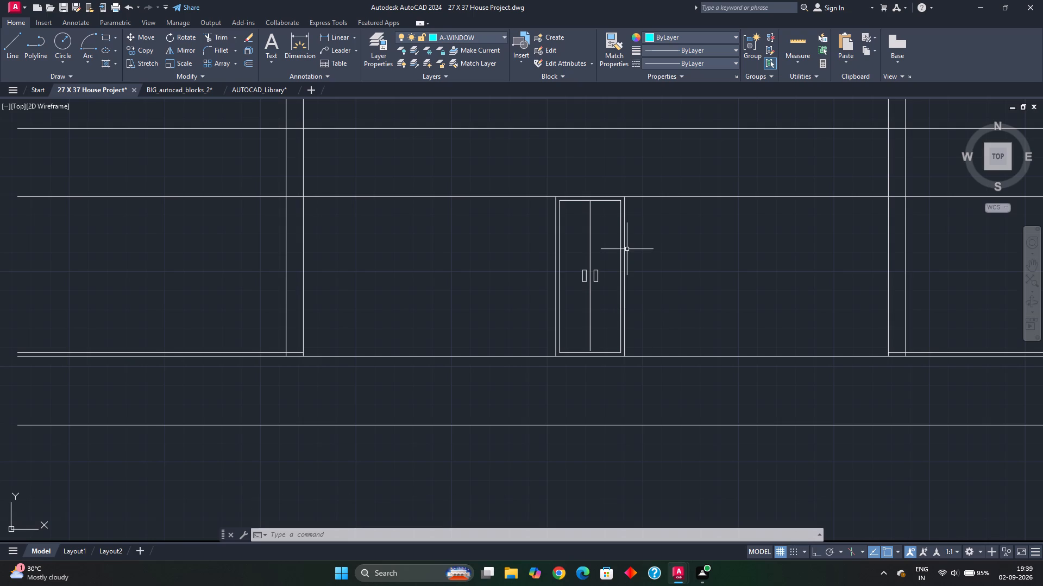
Make layer 0 current and turn on the DRAW layer.
{"action": "scroll", "coordinate": [693, 304], "scroll_direction": "down", "scroll_amount": 2}
{"action": "middle_click_drag", "start_coordinate": [660, 269], "coordinate": [617, 322]}
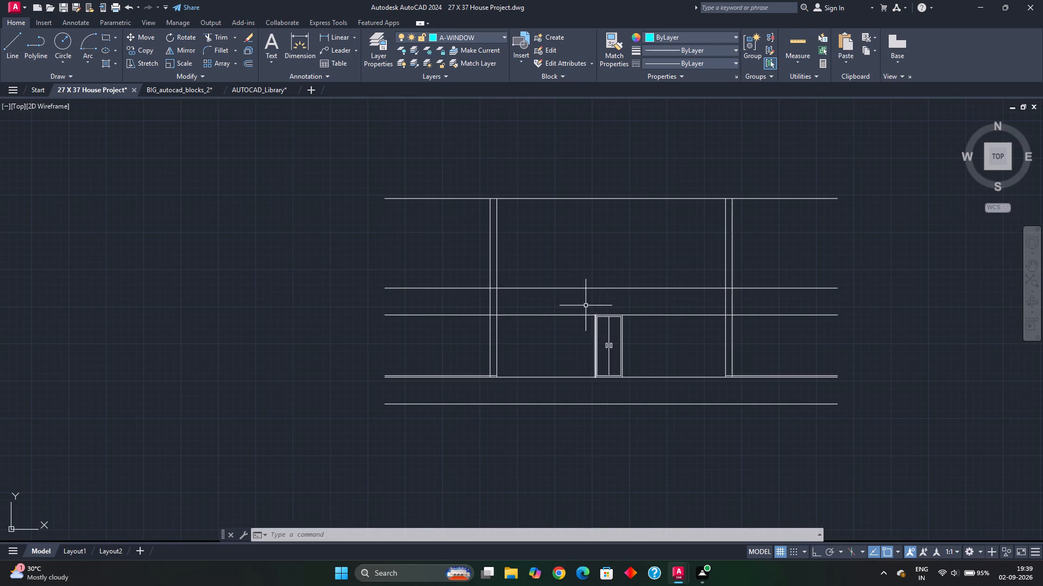
{"action": "scroll", "coordinate": [592, 294], "scroll_direction": "down", "scroll_amount": 1}
{"action": "middle_click_drag", "start_coordinate": [585, 251], "coordinate": [583, 267]}
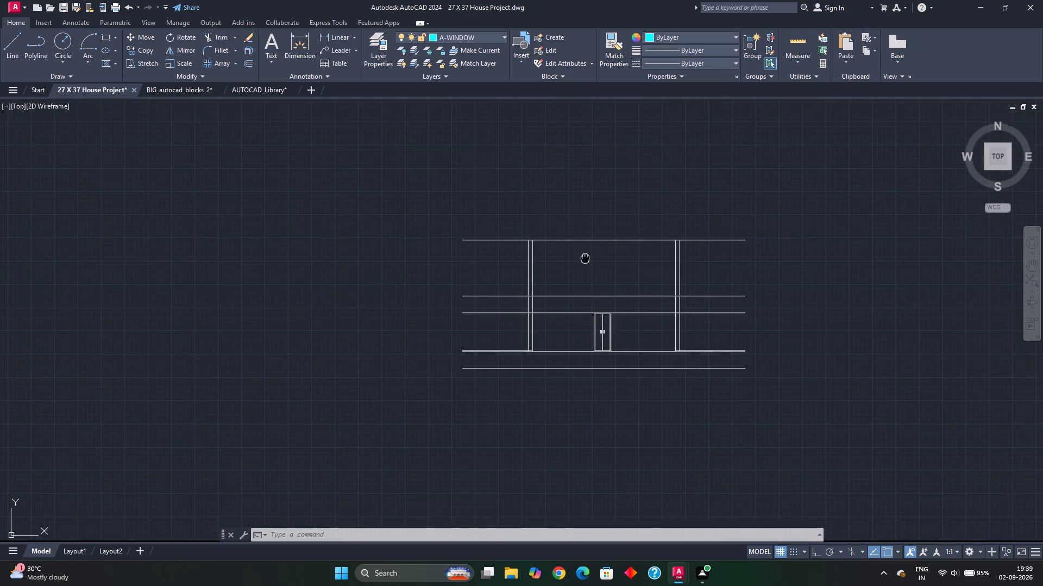
{"action": "middle_click_drag", "start_coordinate": [583, 267], "coordinate": [577, 287]}
{"action": "scroll", "coordinate": [585, 277], "scroll_direction": "down", "scroll_amount": 1}
{"action": "middle_click_drag", "start_coordinate": [586, 220], "coordinate": [581, 273]}
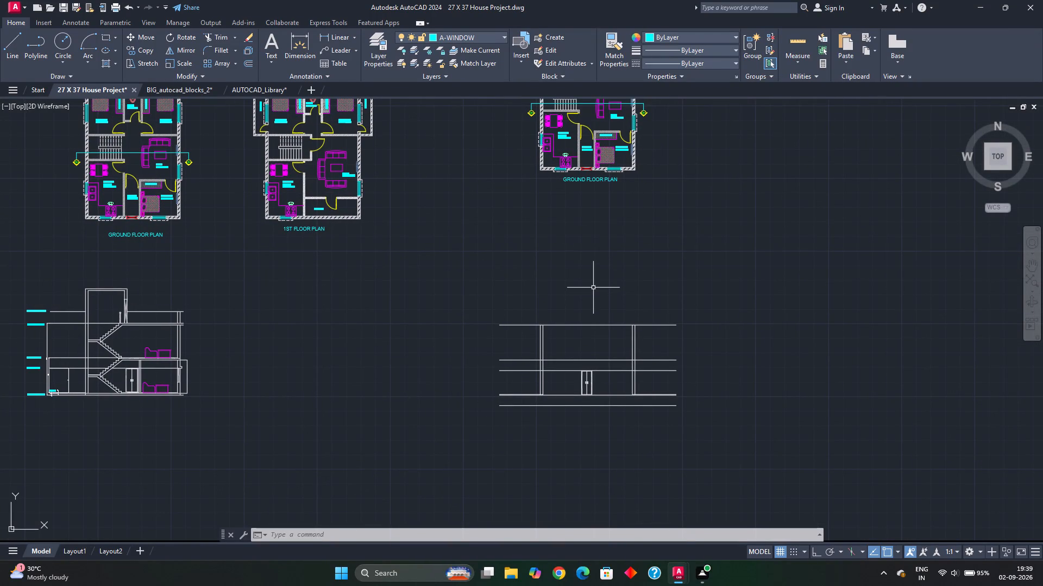
{"action": "left_click", "coordinate": [481, 36]}
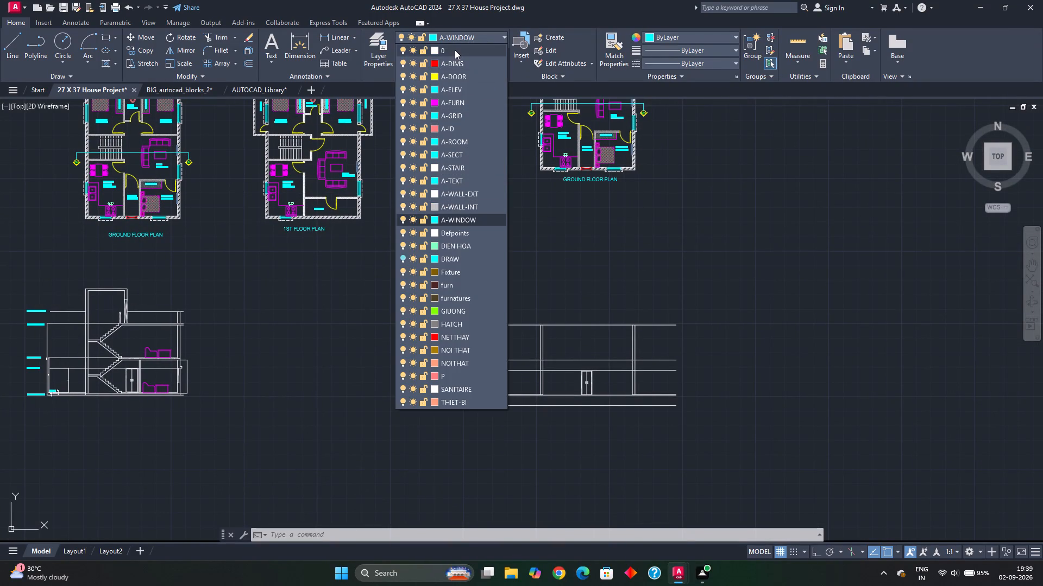
{"action": "left_click", "coordinate": [455, 49]}
{"action": "left_click", "coordinate": [479, 36]}
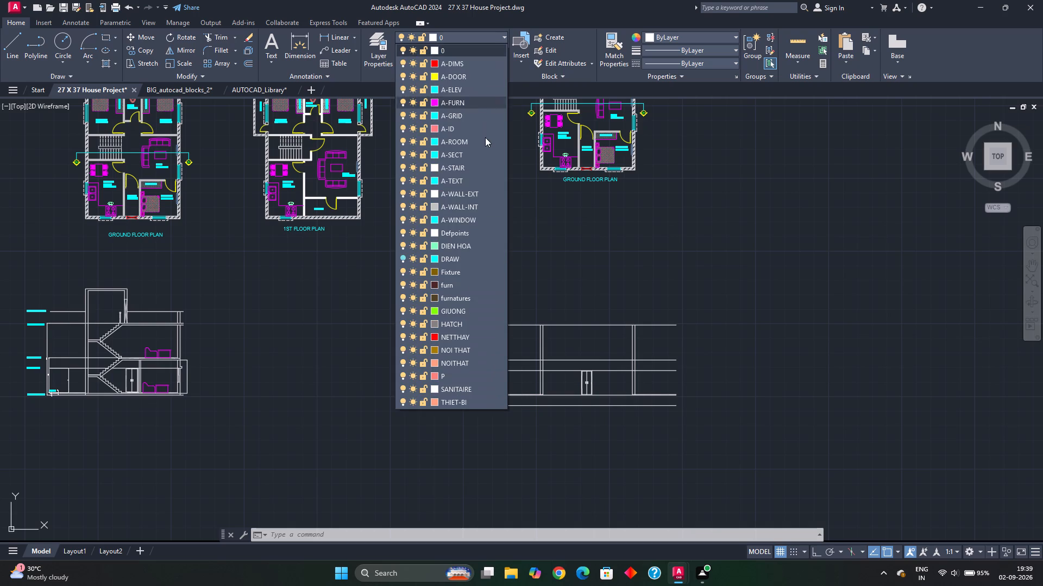
{"action": "left_click", "coordinate": [404, 259]}
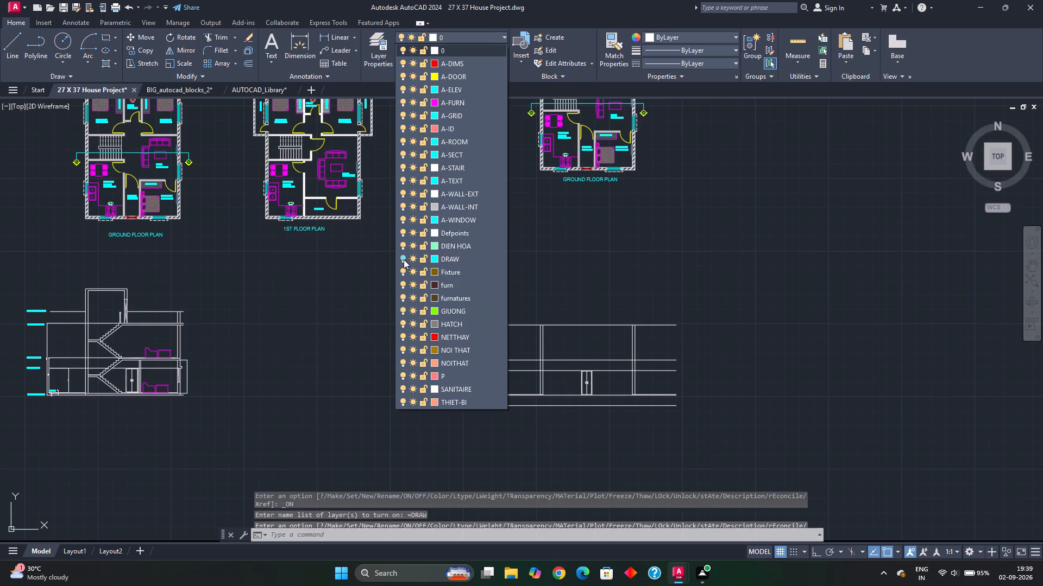
{"action": "scroll", "coordinate": [582, 349], "scroll_direction": "up", "scroll_amount": 2}
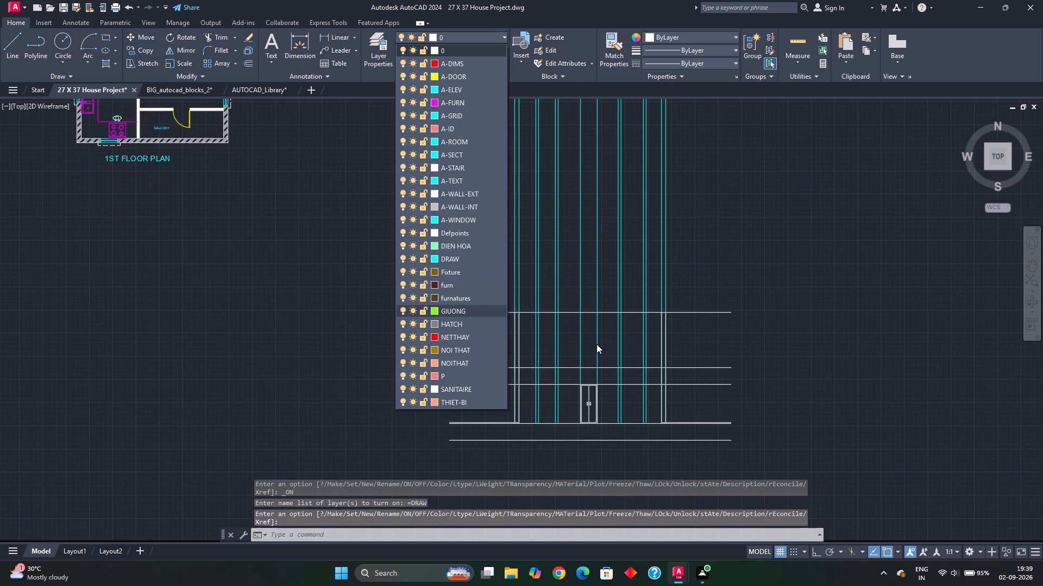
{"action": "key", "text": "Escape"}
{"action": "key", "text": "Escape"}
{"action": "key", "text": "Escape"}
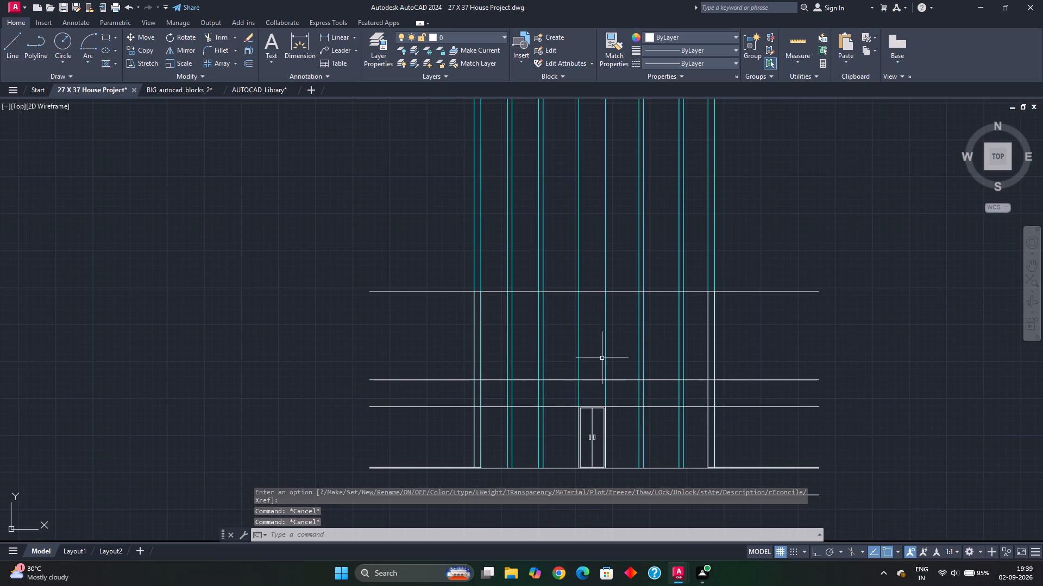
Examine the projection lines from the ground floor plan's front wall and windows down to the elevation beside the door.
{"action": "middle_click_drag", "start_coordinate": [616, 394], "coordinate": [610, 391]}
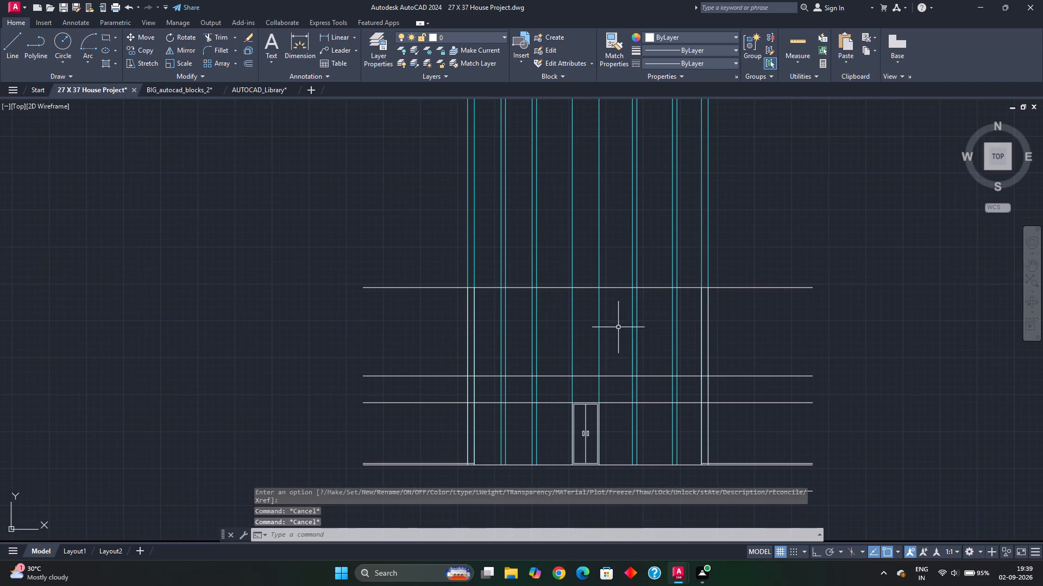
{"action": "middle_click_drag", "start_coordinate": [614, 346], "coordinate": [578, 512]}
{"action": "scroll", "coordinate": [605, 368], "scroll_direction": "down", "scroll_amount": 1}
{"action": "middle_click_drag", "start_coordinate": [613, 297], "coordinate": [606, 352]}
{"action": "scroll", "coordinate": [611, 241], "scroll_direction": "up", "scroll_amount": 2}
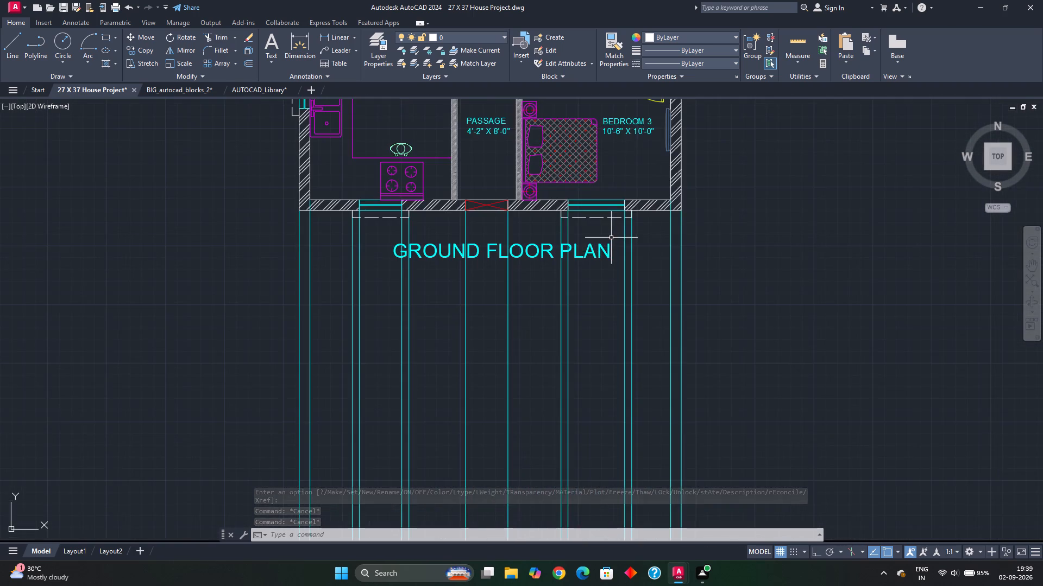
{"action": "scroll", "coordinate": [584, 226], "scroll_direction": "up", "scroll_amount": 1}
{"action": "middle_click_drag", "start_coordinate": [619, 375], "coordinate": [585, 257]}
{"action": "middle_click_drag", "start_coordinate": [587, 386], "coordinate": [583, 398]}
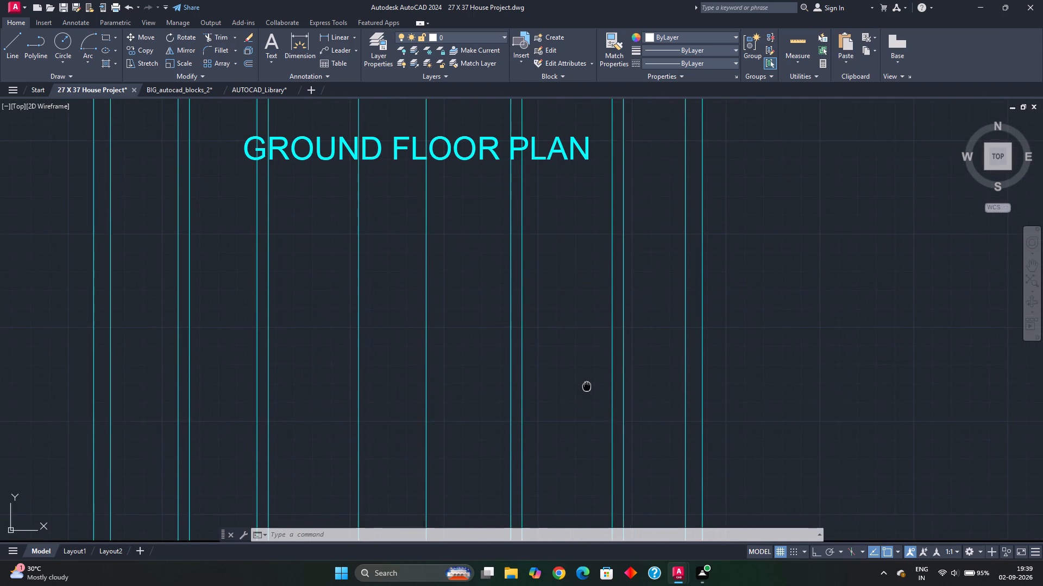
{"action": "middle_click_drag", "start_coordinate": [583, 398], "coordinate": [583, 406]}
{"action": "scroll", "coordinate": [578, 381], "scroll_direction": "down", "scroll_amount": 1}
{"action": "middle_click_drag", "start_coordinate": [576, 385], "coordinate": [546, 256]}
{"action": "middle_click_drag", "start_coordinate": [564, 403], "coordinate": [552, 455]}
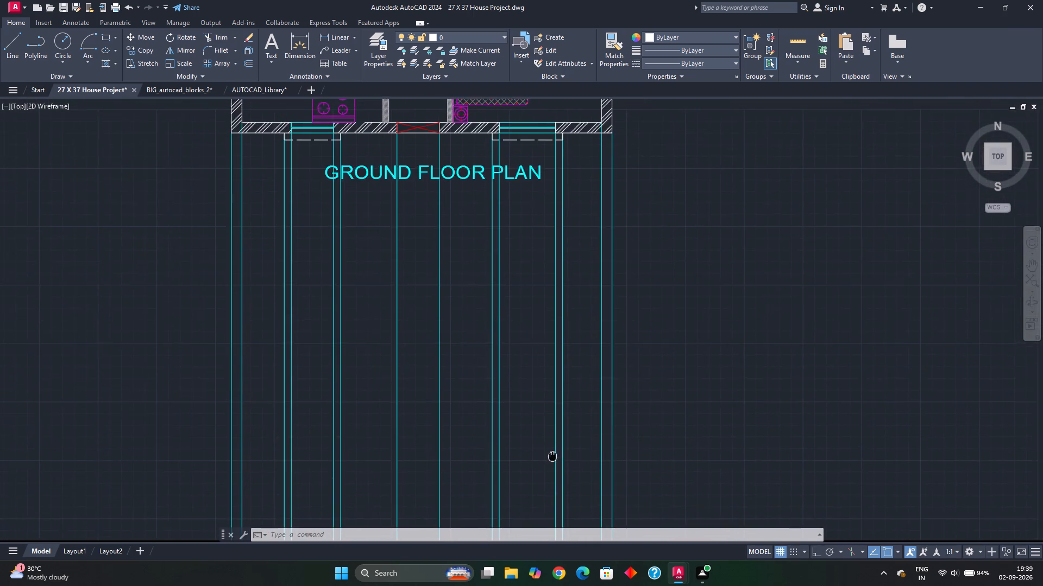
{"action": "middle_click_drag", "start_coordinate": [552, 455], "coordinate": [498, 160]}
{"action": "middle_click_drag", "start_coordinate": [476, 355], "coordinate": [469, 142]}
{"action": "middle_click_drag", "start_coordinate": [483, 360], "coordinate": [488, 222]}
{"action": "scroll", "coordinate": [456, 304], "scroll_direction": "up", "scroll_amount": 2}
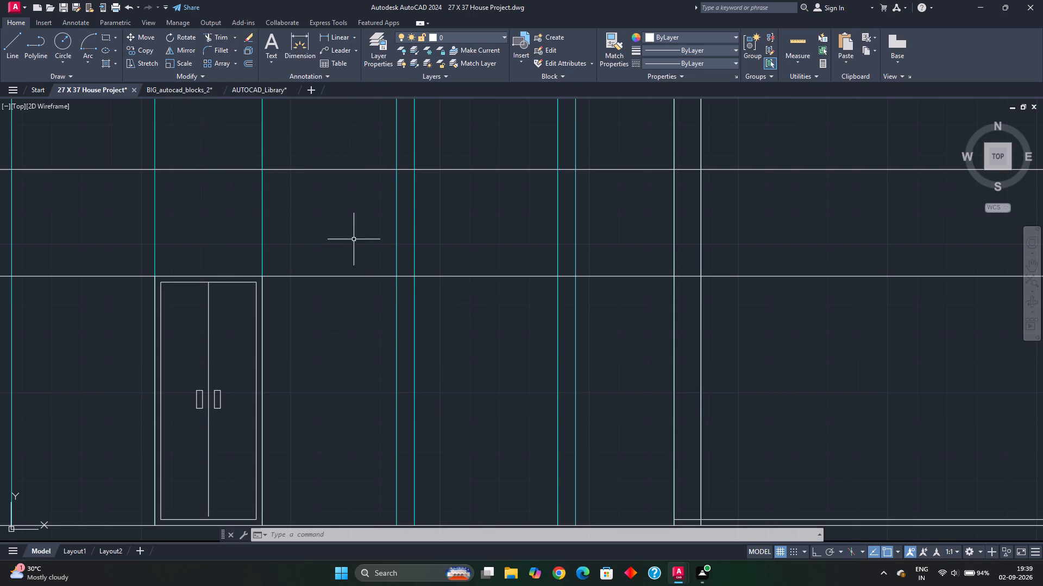
Switch to the AUTOCAD_Library drawing and find its DOOR & WINDOW section.
{"action": "left_click", "coordinate": [265, 85]}
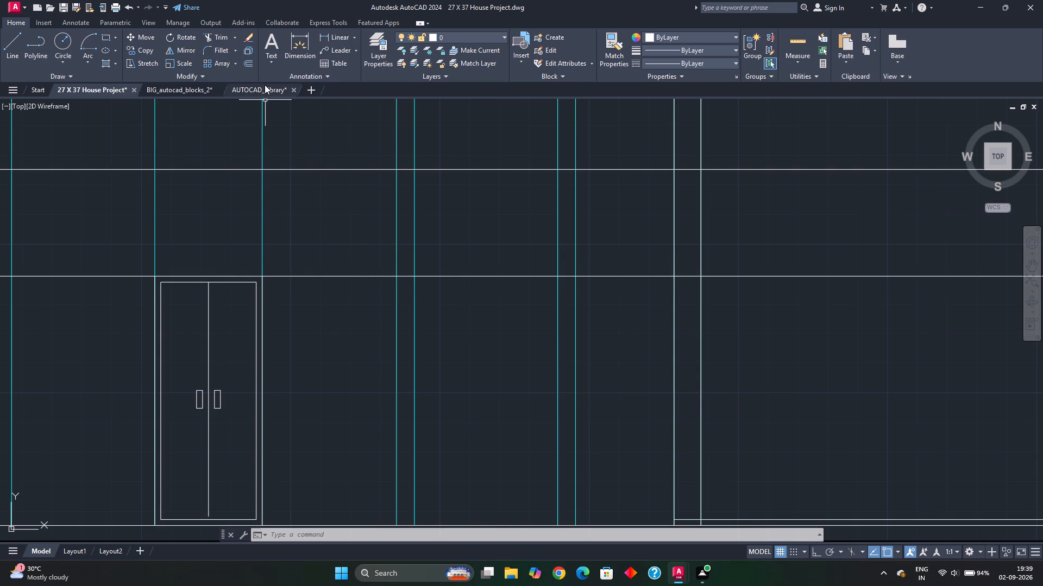
{"action": "left_click", "coordinate": [265, 85]}
{"action": "scroll", "coordinate": [503, 308], "scroll_direction": "down", "scroll_amount": 8}
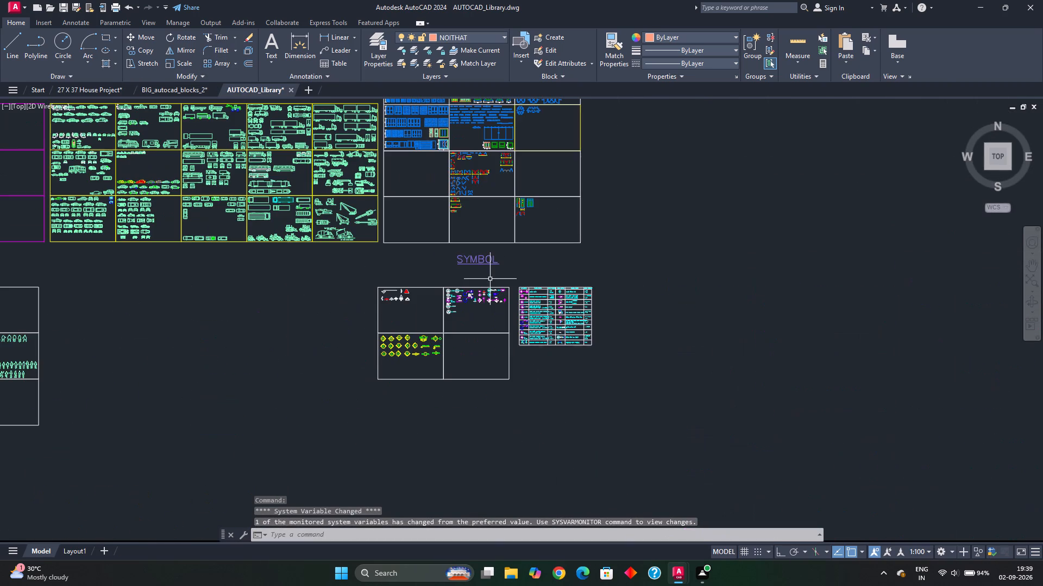
{"action": "middle_click_drag", "start_coordinate": [353, 215], "coordinate": [401, 279]}
{"action": "middle_click_drag", "start_coordinate": [323, 277], "coordinate": [636, 247]}
{"action": "scroll", "coordinate": [207, 246], "scroll_direction": "up", "scroll_amount": 1}
{"action": "middle_click_drag", "start_coordinate": [207, 246], "coordinate": [392, 295]}
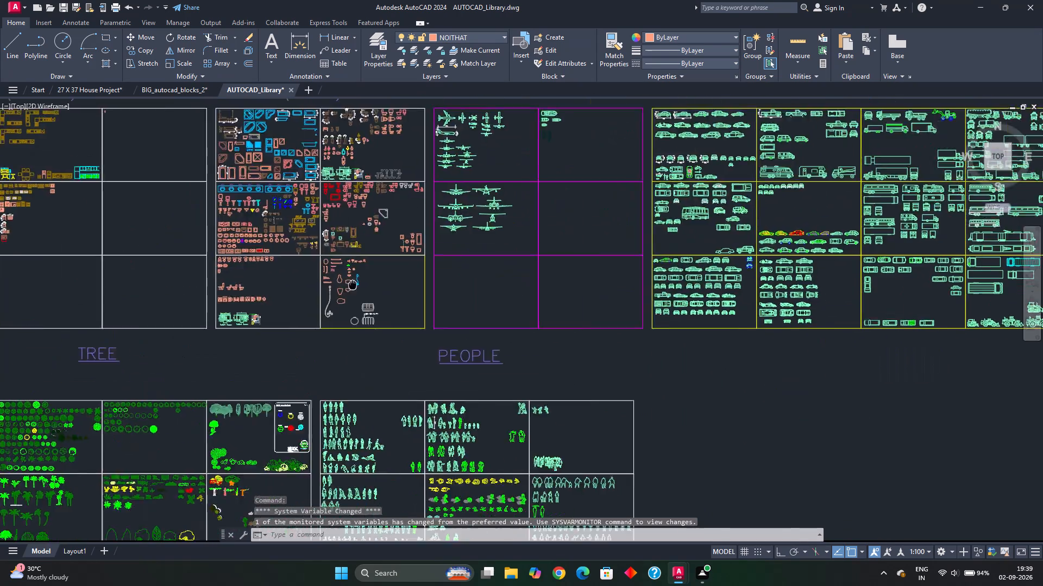
{"action": "middle_click_drag", "start_coordinate": [392, 295], "coordinate": [505, 321]}
{"action": "middle_click_drag", "start_coordinate": [213, 249], "coordinate": [328, 417]}
{"action": "middle_click_drag", "start_coordinate": [288, 214], "coordinate": [291, 354]}
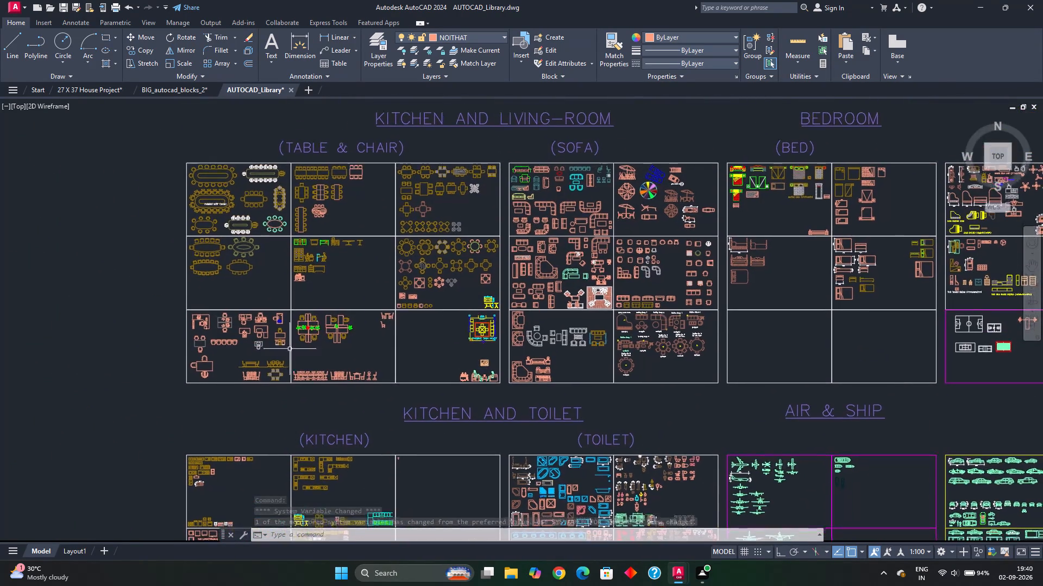
{"action": "middle_click_drag", "start_coordinate": [447, 313], "coordinate": [35, 290]}
{"action": "middle_click_drag", "start_coordinate": [682, 266], "coordinate": [301, 281]}
{"action": "middle_click_drag", "start_coordinate": [720, 276], "coordinate": [507, 272]}
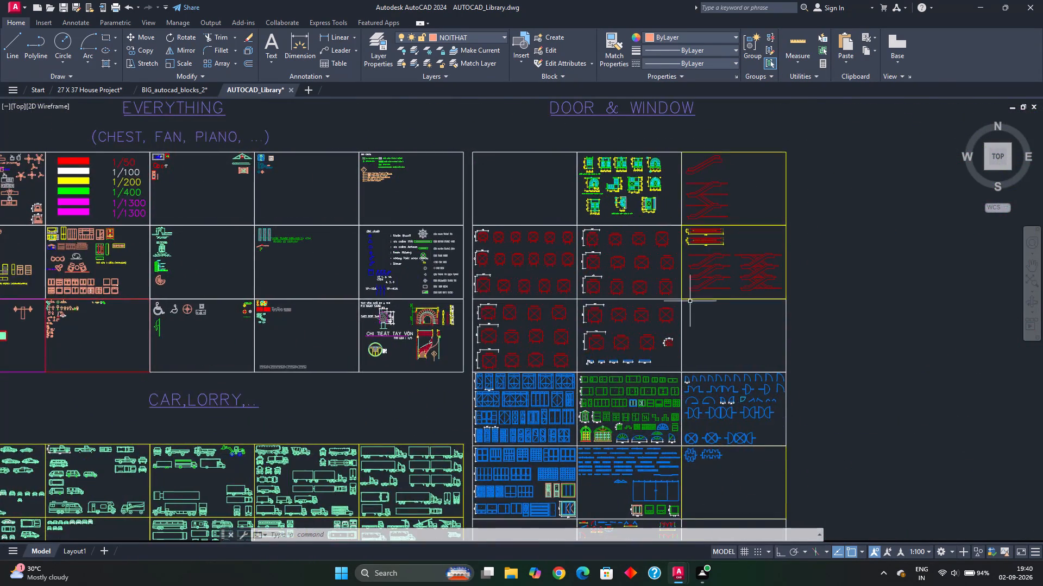
Examine the window elevation blocks in the DOOR & WINDOW section, then return to the 27 X 37 House Project drawing.
{"action": "scroll", "coordinate": [690, 301], "scroll_direction": "up", "scroll_amount": 2}
{"action": "scroll", "coordinate": [686, 297], "scroll_direction": "down", "scroll_amount": 2}
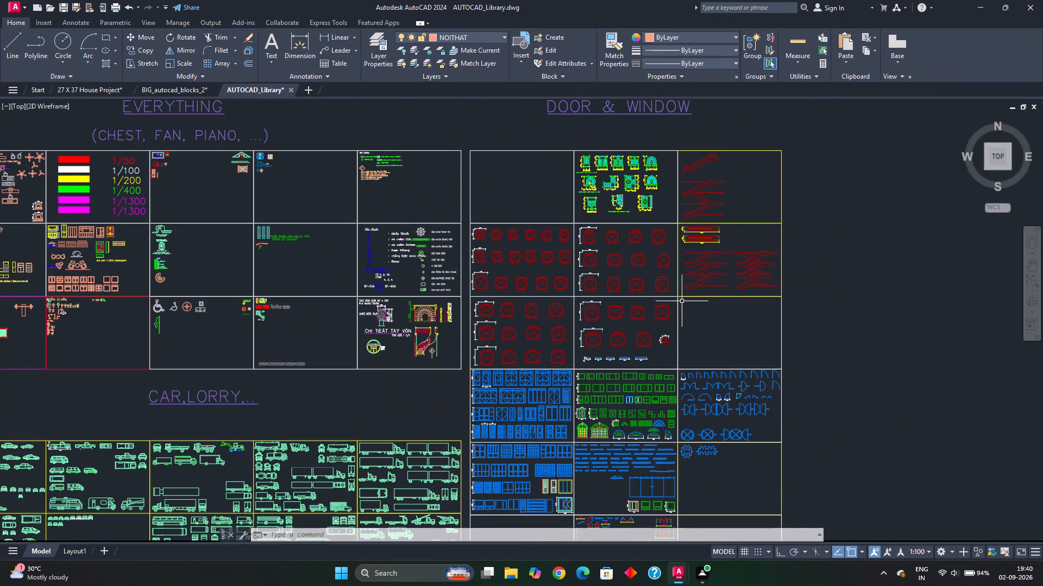
{"action": "scroll", "coordinate": [414, 279], "scroll_direction": "up", "scroll_amount": 1}
{"action": "scroll", "coordinate": [420, 319], "scroll_direction": "down", "scroll_amount": 2}
{"action": "middle_click_drag", "start_coordinate": [419, 335], "coordinate": [442, 137]}
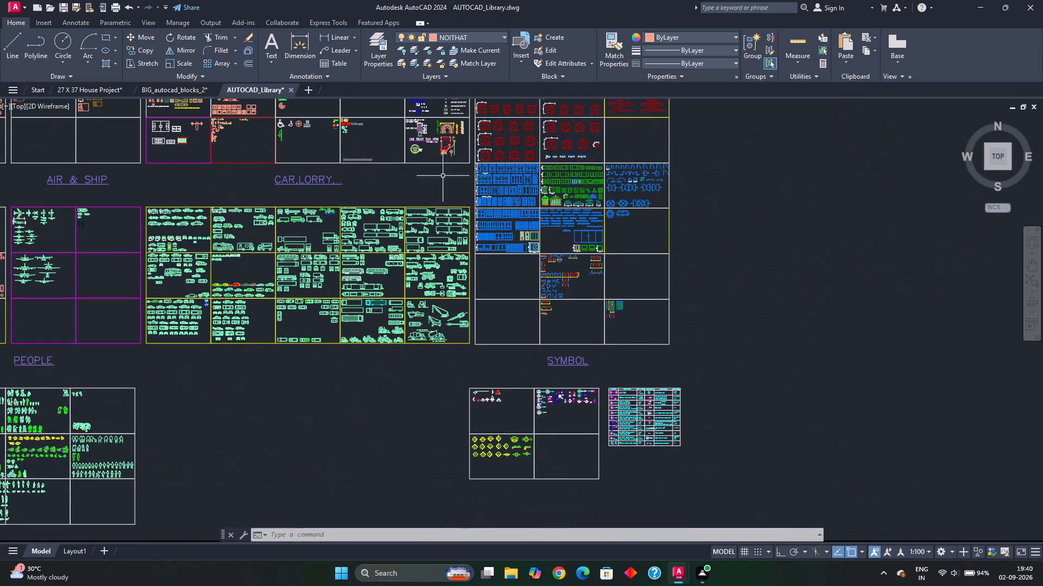
{"action": "middle_click_drag", "start_coordinate": [442, 288], "coordinate": [510, 176]}
{"action": "middle_click_drag", "start_coordinate": [389, 336], "coordinate": [399, 418]}
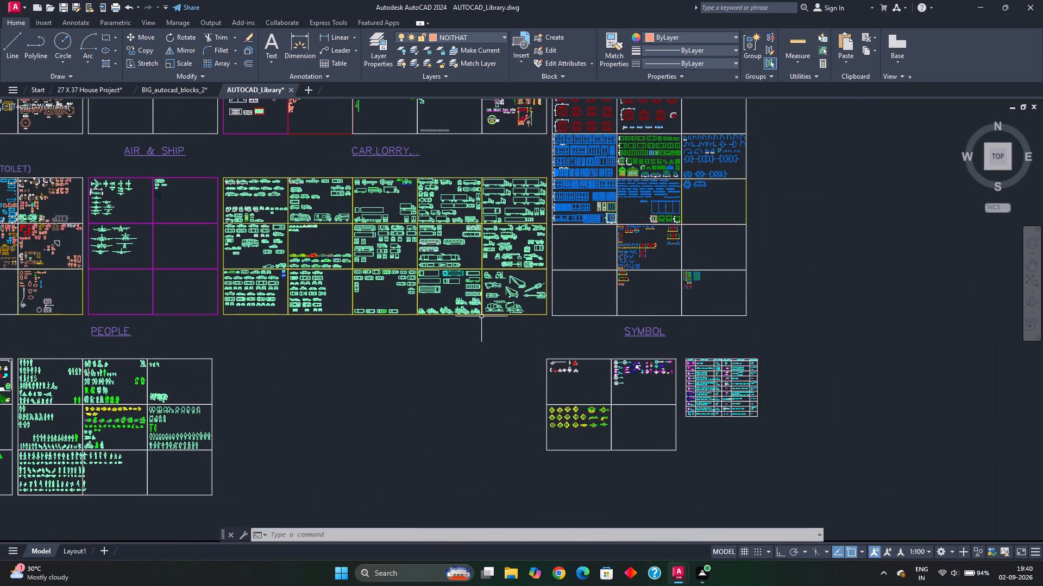
{"action": "scroll", "coordinate": [649, 158], "scroll_direction": "up", "scroll_amount": 3}
{"action": "scroll", "coordinate": [458, 213], "scroll_direction": "up", "scroll_amount": 1}
{"action": "middle_click_drag", "start_coordinate": [546, 201], "coordinate": [386, 267]}
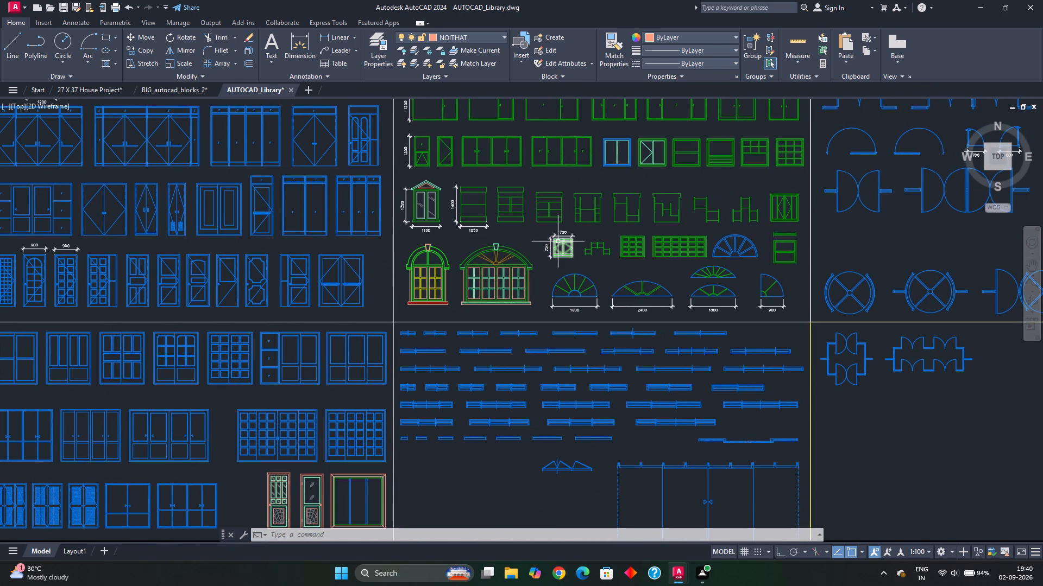
{"action": "scroll", "coordinate": [505, 169], "scroll_direction": "up", "scroll_amount": 2}
{"action": "middle_click_drag", "start_coordinate": [502, 180], "coordinate": [514, 328]}
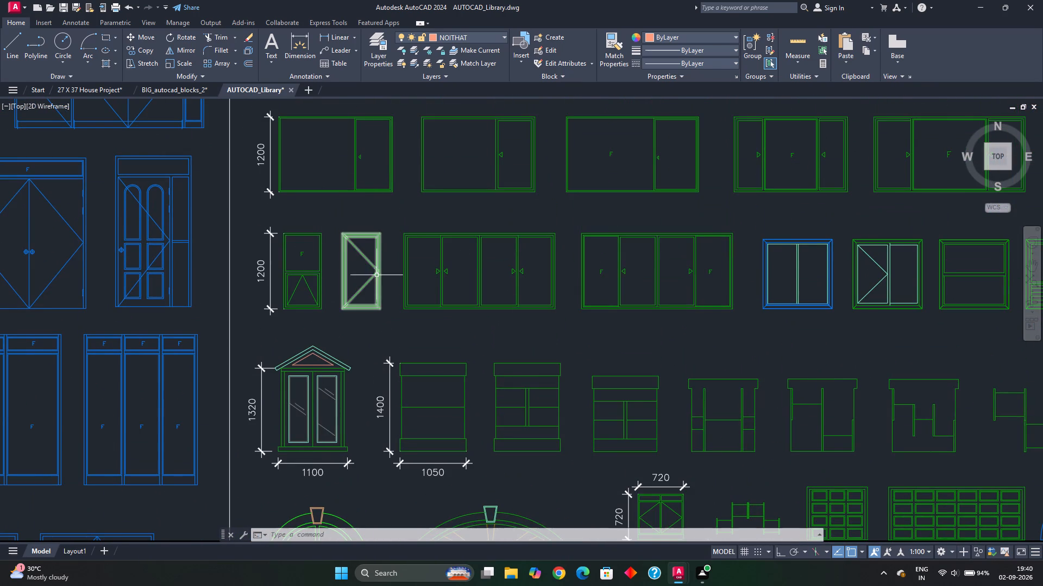
{"action": "middle_click_drag", "start_coordinate": [403, 231], "coordinate": [412, 340]}
{"action": "middle_click_drag", "start_coordinate": [370, 260], "coordinate": [383, 290]}
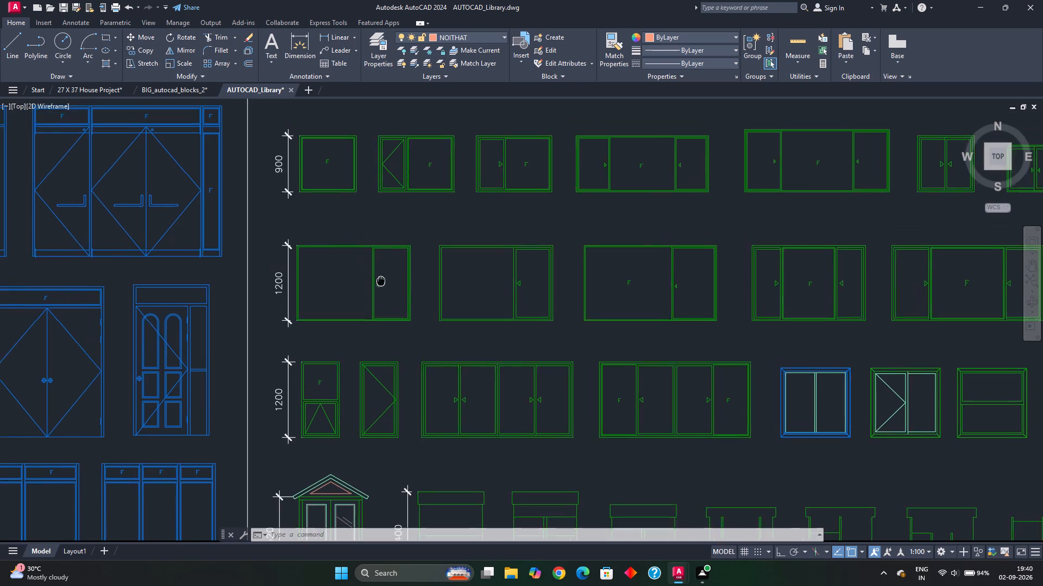
{"action": "middle_click_drag", "start_coordinate": [383, 290], "coordinate": [398, 345]}
{"action": "scroll", "coordinate": [360, 254], "scroll_direction": "up", "scroll_amount": 2}
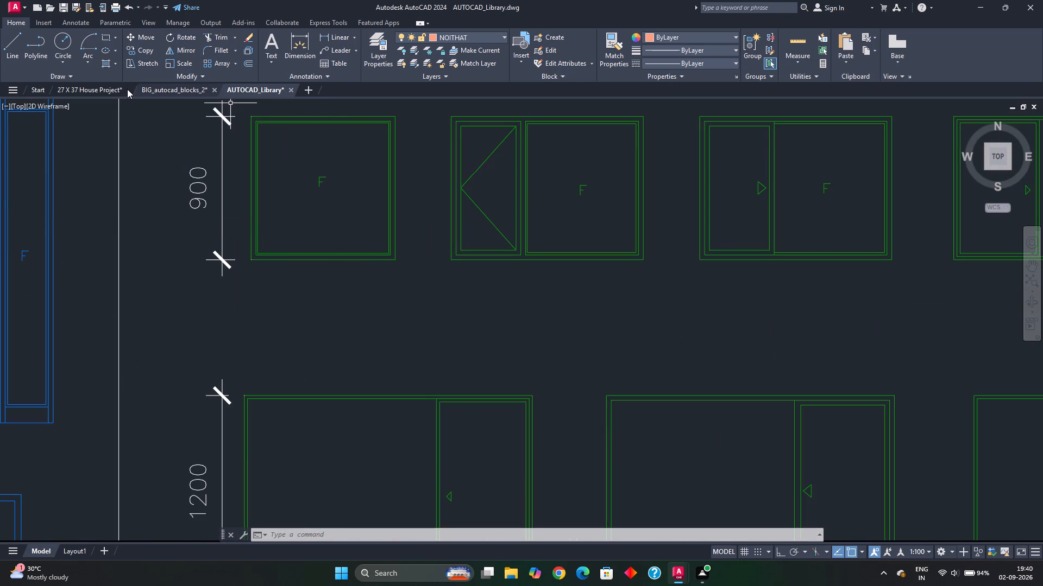
{"action": "left_click", "coordinate": [73, 86]}
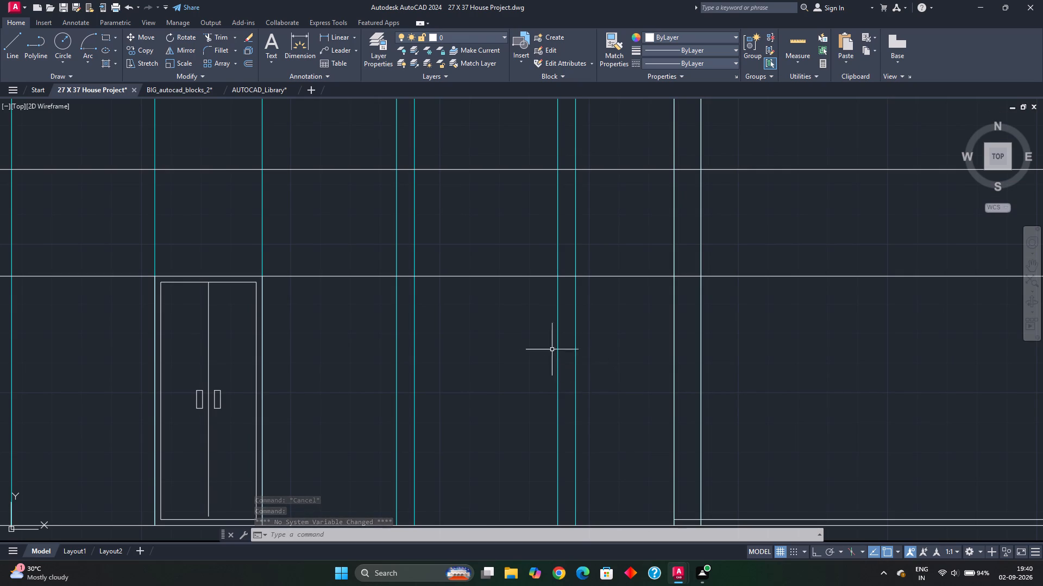
Measure the width of Bedroom 3's front window on the ground floor plan, then return to the elevation.
{"action": "left_click", "coordinate": [462, 276]}
{"action": "scroll", "coordinate": [472, 340], "scroll_direction": "down", "scroll_amount": 2}
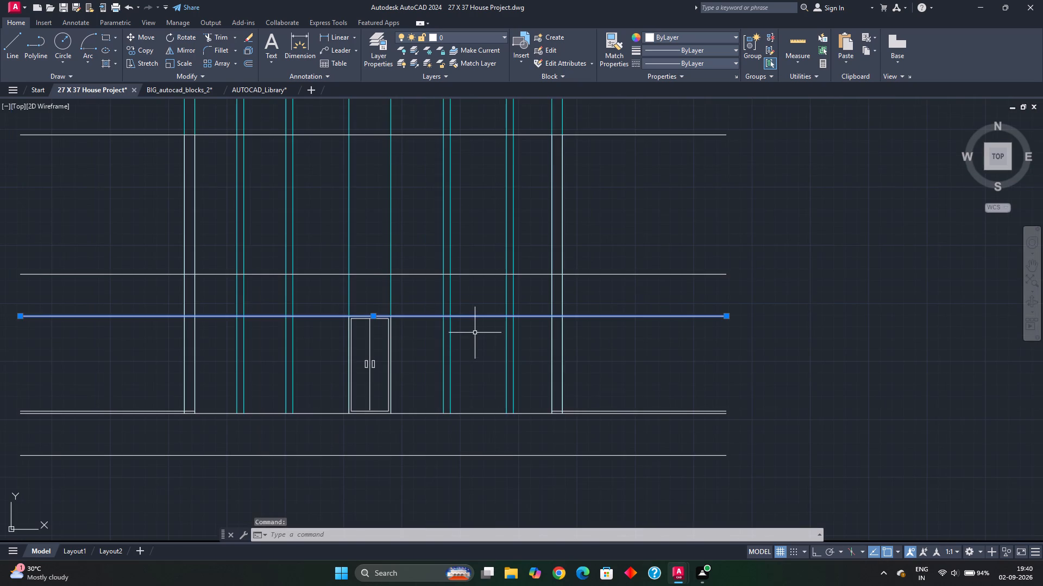
{"action": "scroll", "coordinate": [417, 337], "scroll_direction": "up", "scroll_amount": 2}
{"action": "scroll", "coordinate": [471, 305], "scroll_direction": "down", "scroll_amount": 1}
{"action": "middle_click_drag", "start_coordinate": [498, 276], "coordinate": [501, 411]}
{"action": "scroll", "coordinate": [512, 360], "scroll_direction": "down", "scroll_amount": 1}
{"action": "middle_click_drag", "start_coordinate": [535, 300], "coordinate": [527, 474]}
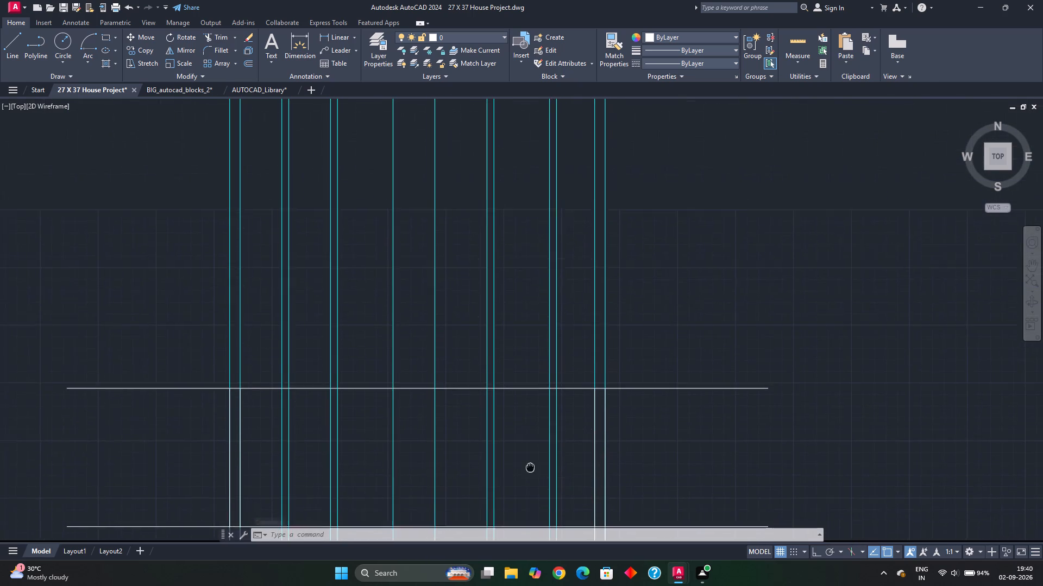
{"action": "middle_click_drag", "start_coordinate": [527, 474], "coordinate": [526, 476]}
{"action": "middle_click_drag", "start_coordinate": [540, 292], "coordinate": [542, 508]}
{"action": "scroll", "coordinate": [542, 314], "scroll_direction": "down", "scroll_amount": 2}
{"action": "middle_click_drag", "start_coordinate": [533, 281], "coordinate": [530, 431]}
{"action": "scroll", "coordinate": [535, 324], "scroll_direction": "up", "scroll_amount": 1}
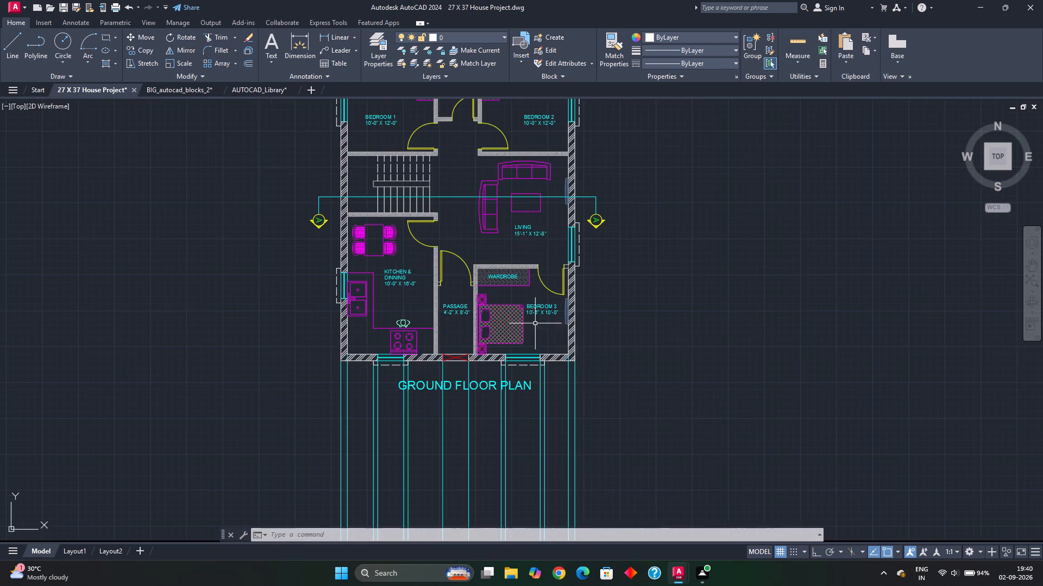
{"action": "scroll", "coordinate": [535, 324], "scroll_direction": "up", "scroll_amount": 1}
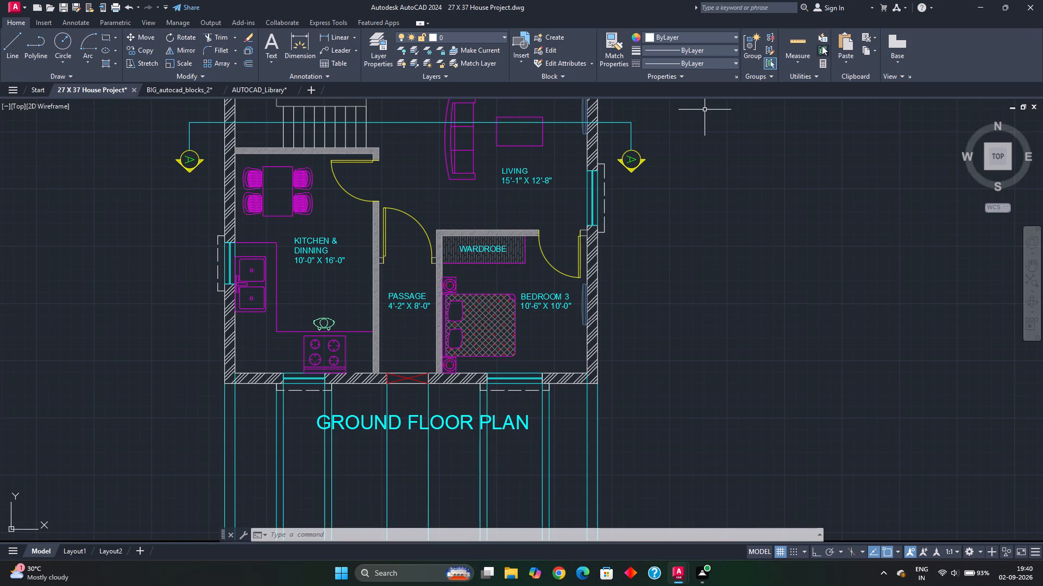
{"action": "left_click", "coordinate": [800, 48]}
{"action": "scroll", "coordinate": [587, 392], "scroll_direction": "up", "scroll_amount": 3}
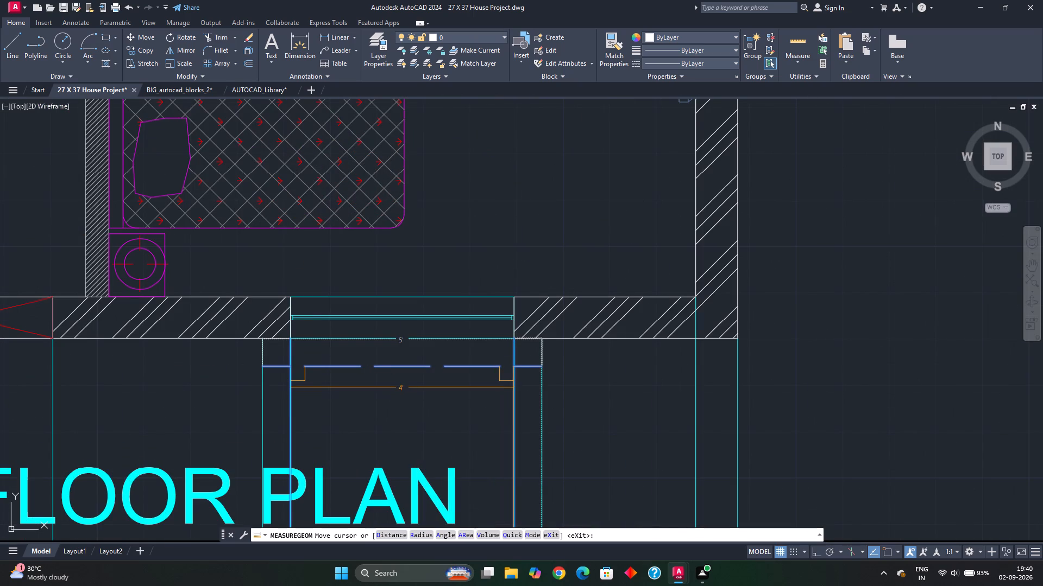
{"action": "key", "text": "Escape"}
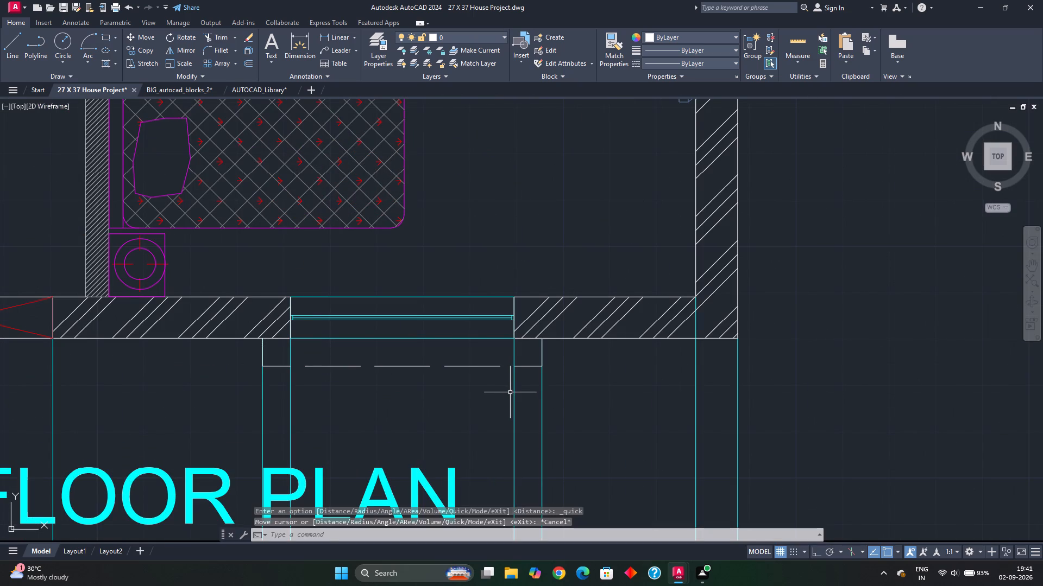
{"action": "scroll", "coordinate": [568, 450], "scroll_direction": "down", "scroll_amount": 2}
{"action": "middle_click_drag", "start_coordinate": [580, 447], "coordinate": [583, 333]}
{"action": "scroll", "coordinate": [583, 372], "scroll_direction": "down", "scroll_amount": 2}
{"action": "middle_click_drag", "start_coordinate": [583, 385], "coordinate": [592, 162]}
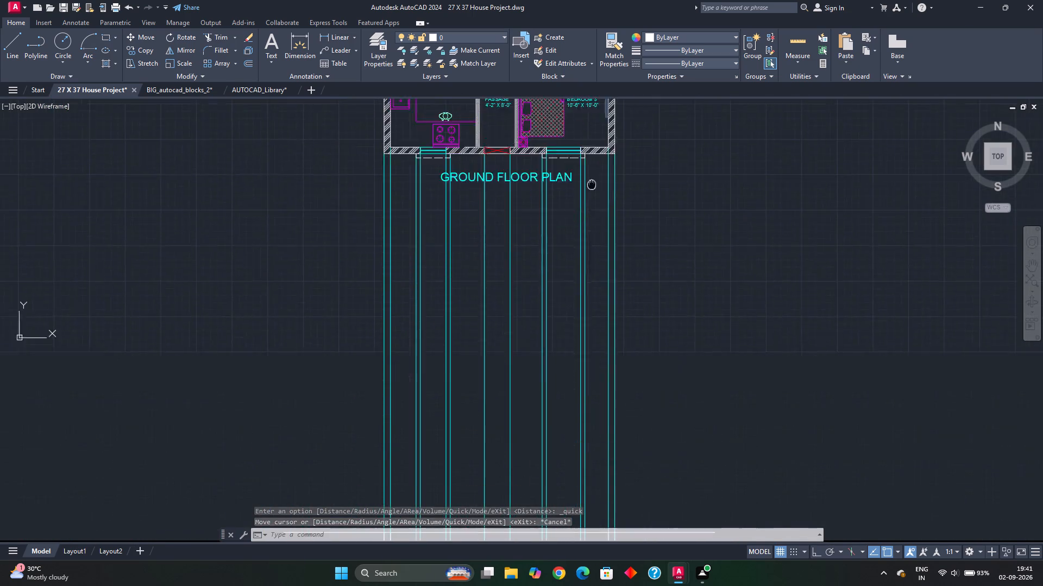
{"action": "middle_click_drag", "start_coordinate": [592, 162], "coordinate": [592, 164]}
{"action": "middle_click_drag", "start_coordinate": [595, 336], "coordinate": [596, 139]}
{"action": "middle_click_drag", "start_coordinate": [592, 327], "coordinate": [591, 166]}
{"action": "scroll", "coordinate": [577, 278], "scroll_direction": "up", "scroll_amount": 2}
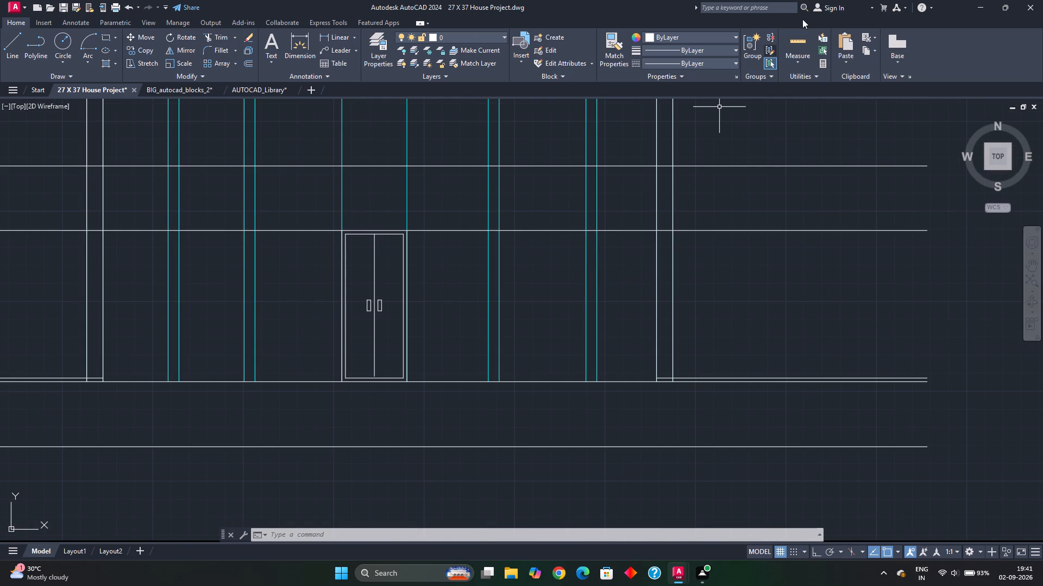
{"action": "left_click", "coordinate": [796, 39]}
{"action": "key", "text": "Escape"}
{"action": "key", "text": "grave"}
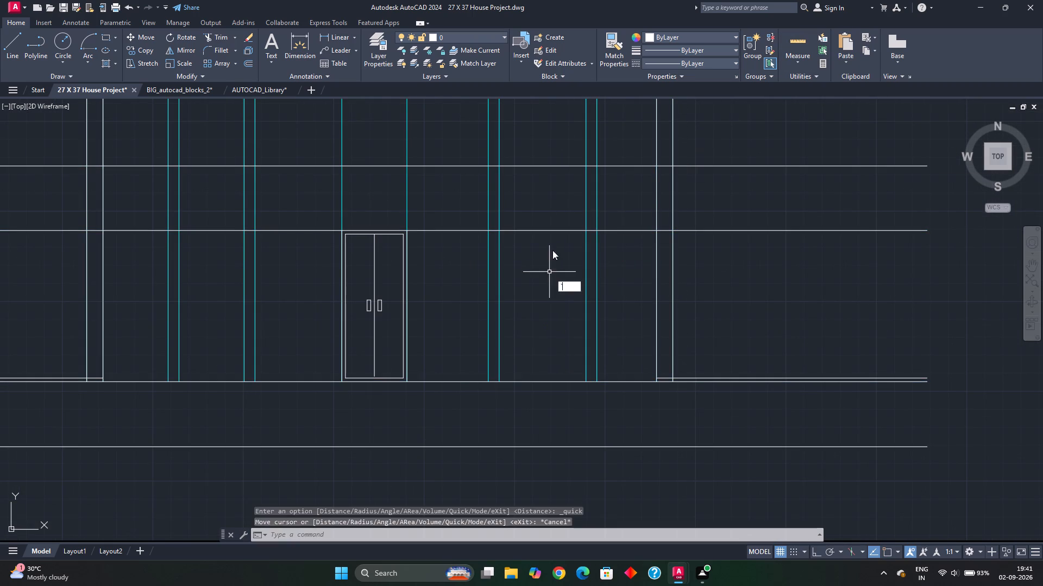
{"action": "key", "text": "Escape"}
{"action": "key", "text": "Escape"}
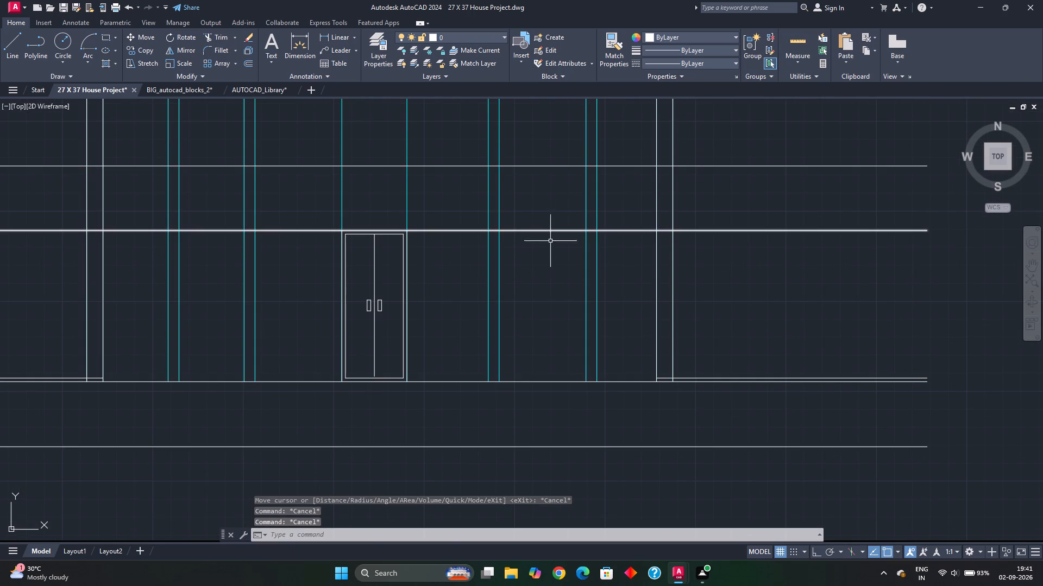
Offset the horizontal line at the door head 4' downward to mark the window sill level.
{"action": "left_click", "coordinate": [550, 241]}
{"action": "left_click", "coordinate": [552, 226]}
{"action": "left_click", "coordinate": [548, 224]}
{"action": "left_click", "coordinate": [534, 249]}
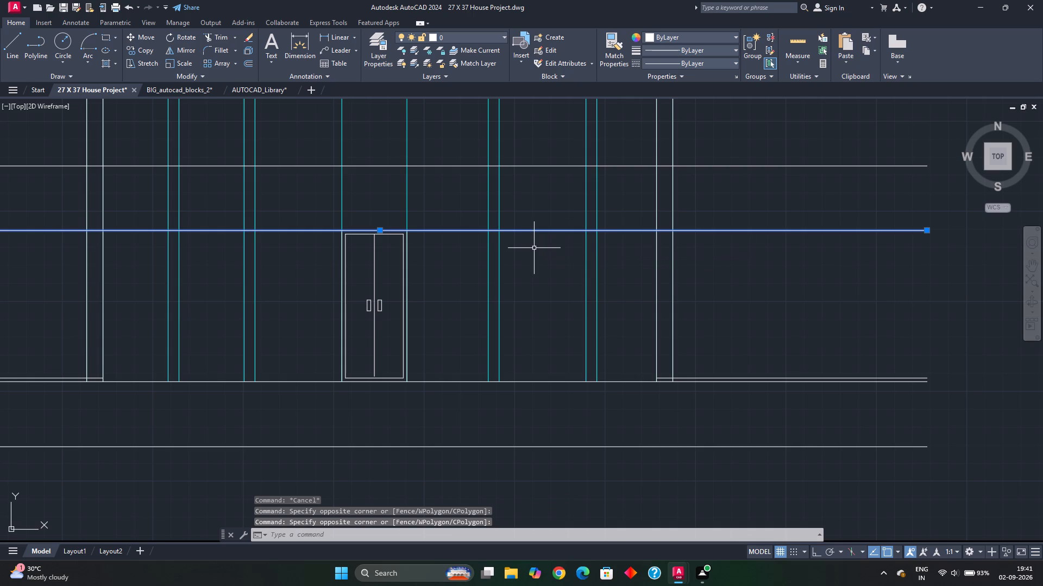
{"action": "key", "text": "o"}
{"action": "key", "text": "Return"}
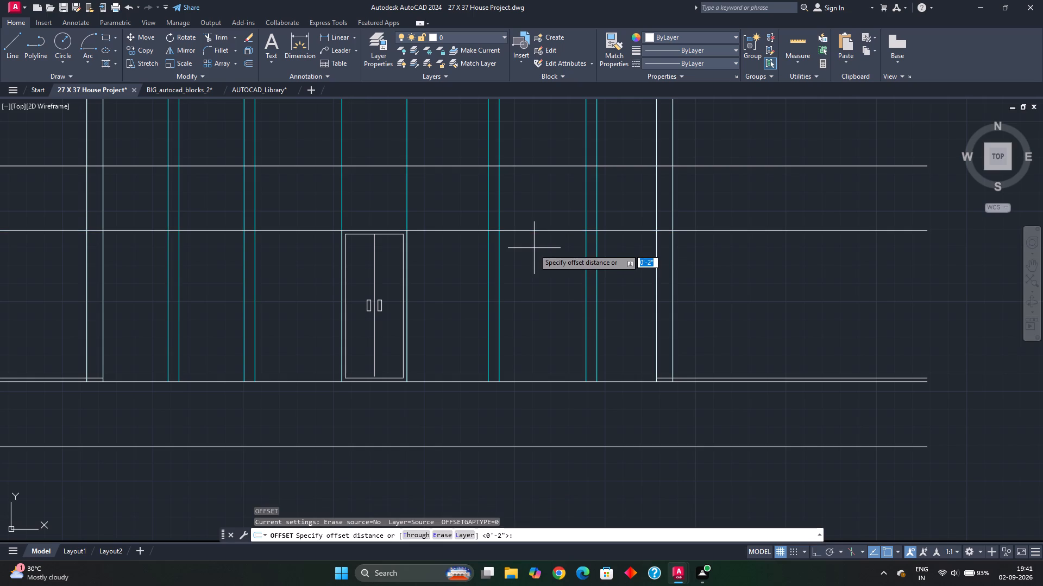
{"action": "key", "text": "4"}
{"action": "key", "text": "apostrophe"}
{"action": "key", "text": "Return"}
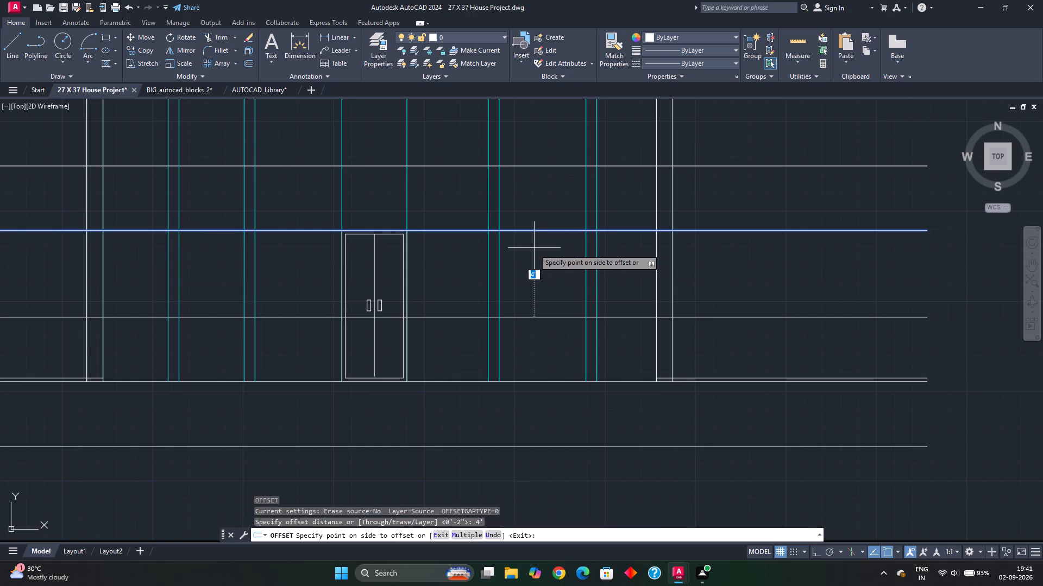
{"action": "left_click", "coordinate": [544, 259]}
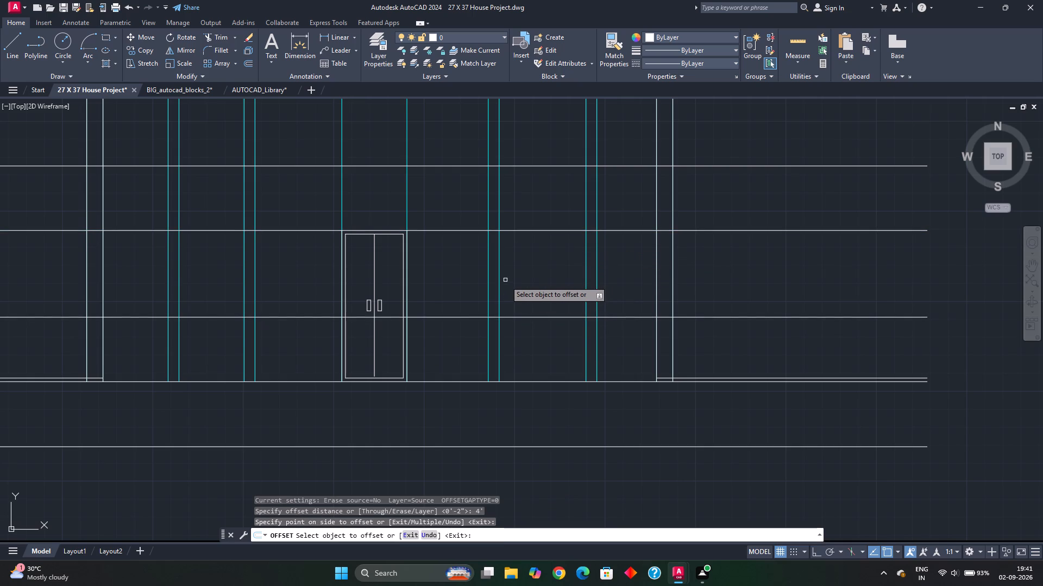
{"action": "key", "text": "l"}
{"action": "key", "text": "Return"}
{"action": "key", "text": "Escape"}
{"action": "key", "text": "Escape"}
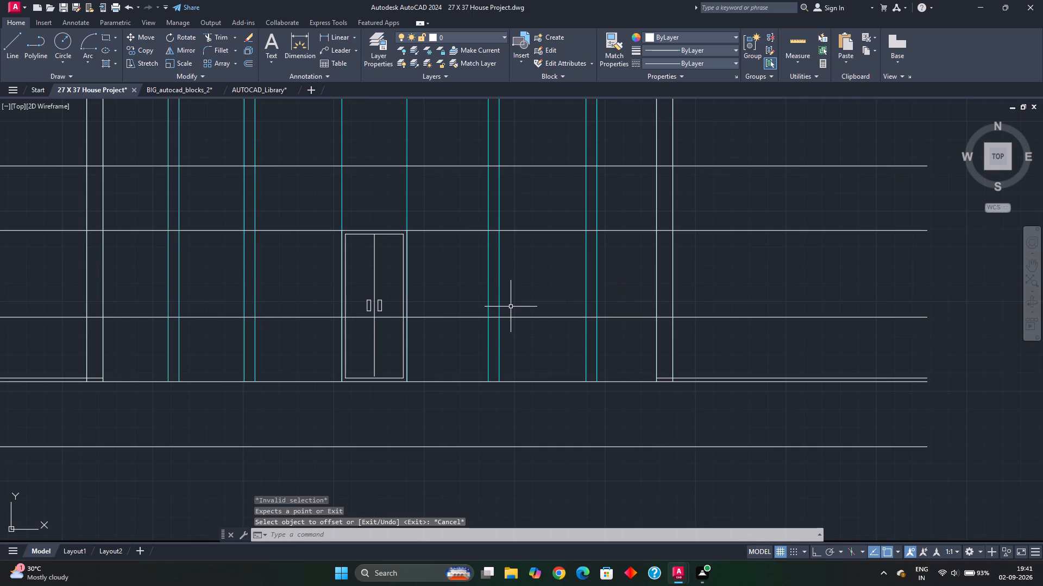
Draw the left jamb of the window right of the door, from sill line to head line along the inner projection line.
{"action": "type", "text": "L"}
{"action": "key", "text": "space"}
{"action": "scroll", "coordinate": [501, 316], "scroll_direction": "up", "scroll_amount": 2}
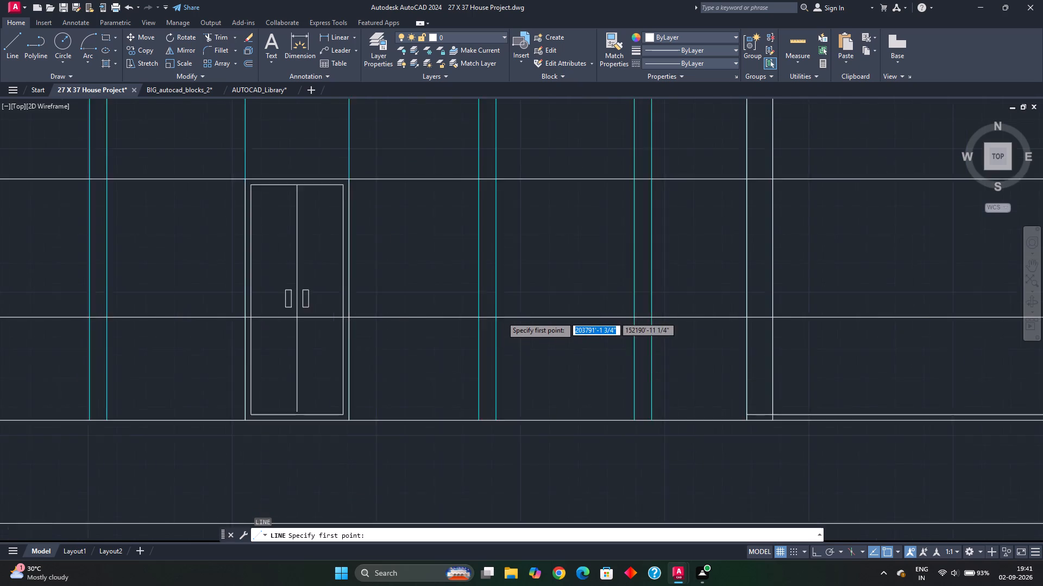
{"action": "scroll", "coordinate": [501, 316], "scroll_direction": "up", "scroll_amount": 1}
{"action": "left_click", "coordinate": [485, 320]}
{"action": "scroll", "coordinate": [495, 273], "scroll_direction": "down", "scroll_amount": 2}
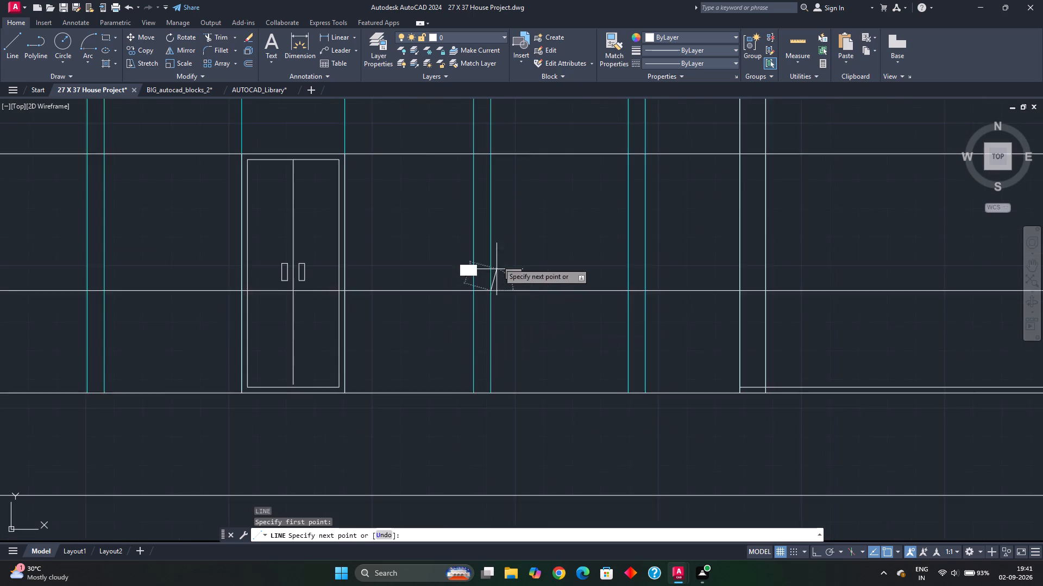
{"action": "middle_click_drag", "start_coordinate": [499, 243], "coordinate": [496, 317]}
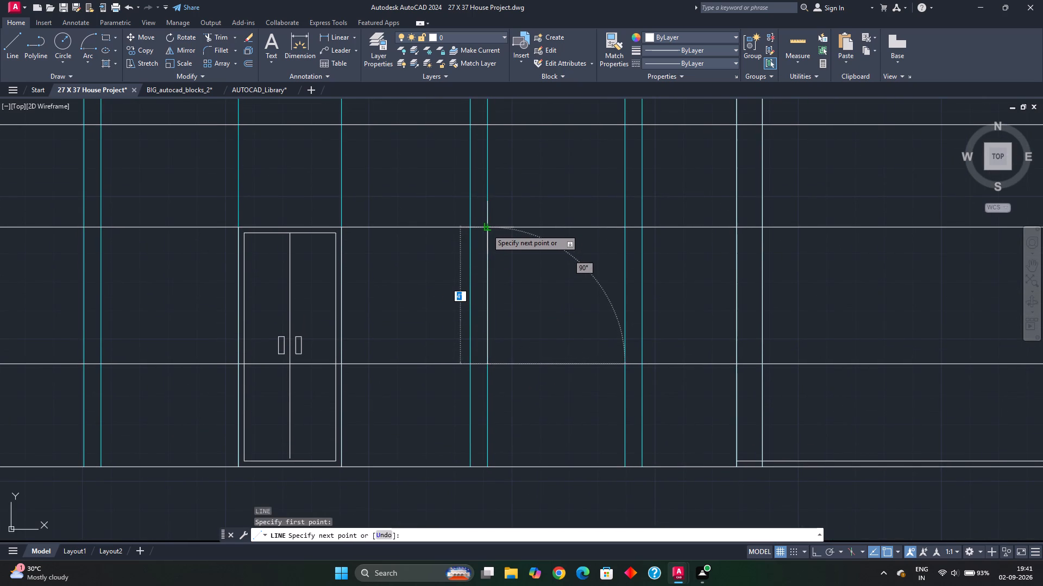
{"action": "left_click", "coordinate": [487, 229]}
{"action": "key", "text": "Escape"}
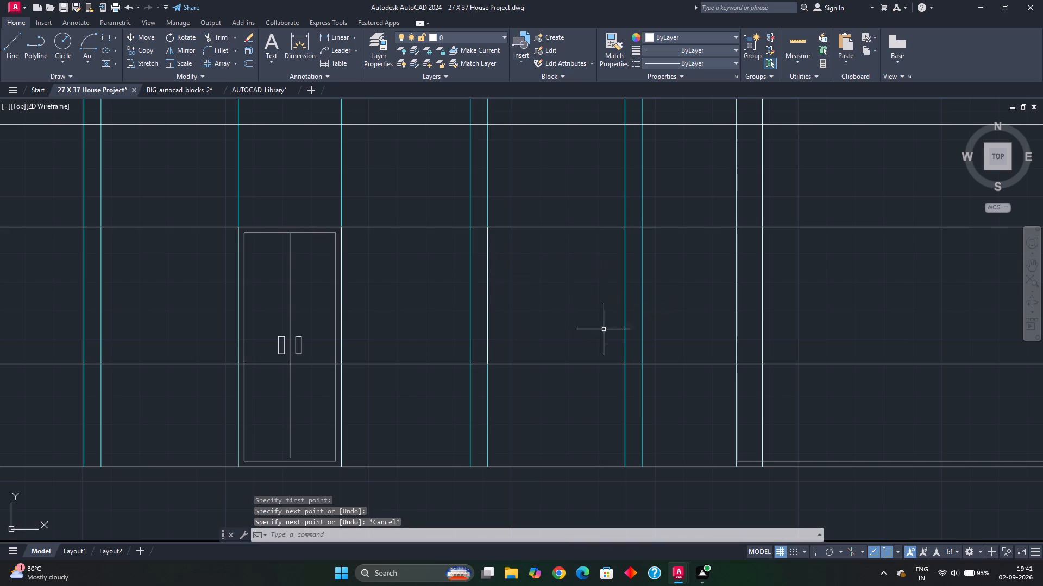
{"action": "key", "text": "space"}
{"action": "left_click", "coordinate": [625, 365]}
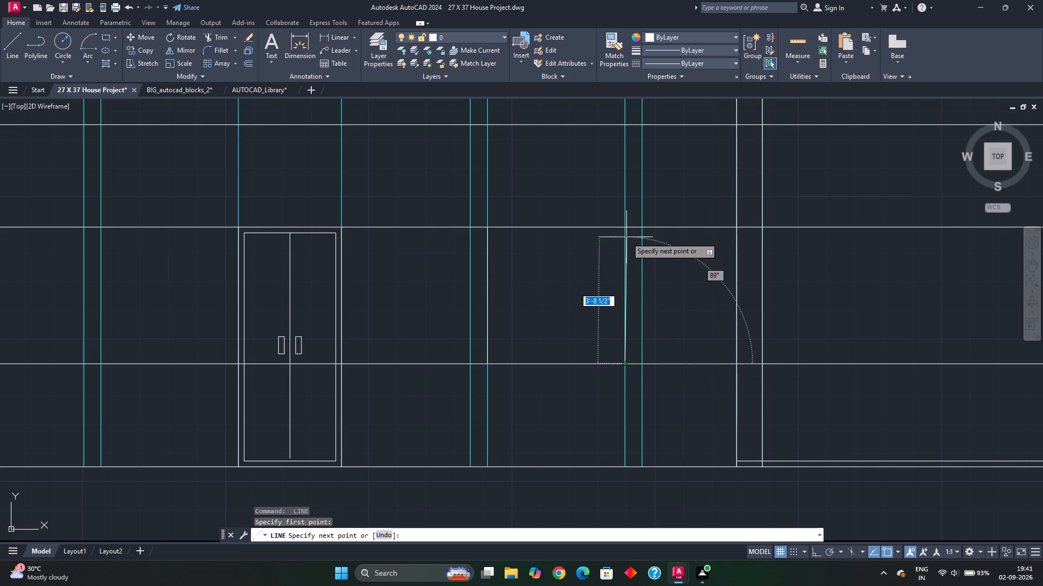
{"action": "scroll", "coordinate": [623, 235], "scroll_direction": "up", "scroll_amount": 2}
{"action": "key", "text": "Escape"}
Draw the same window's right jamb from sill line to head line along the inner projection line.
{"action": "middle_click_drag", "start_coordinate": [646, 345], "coordinate": [604, 157]}
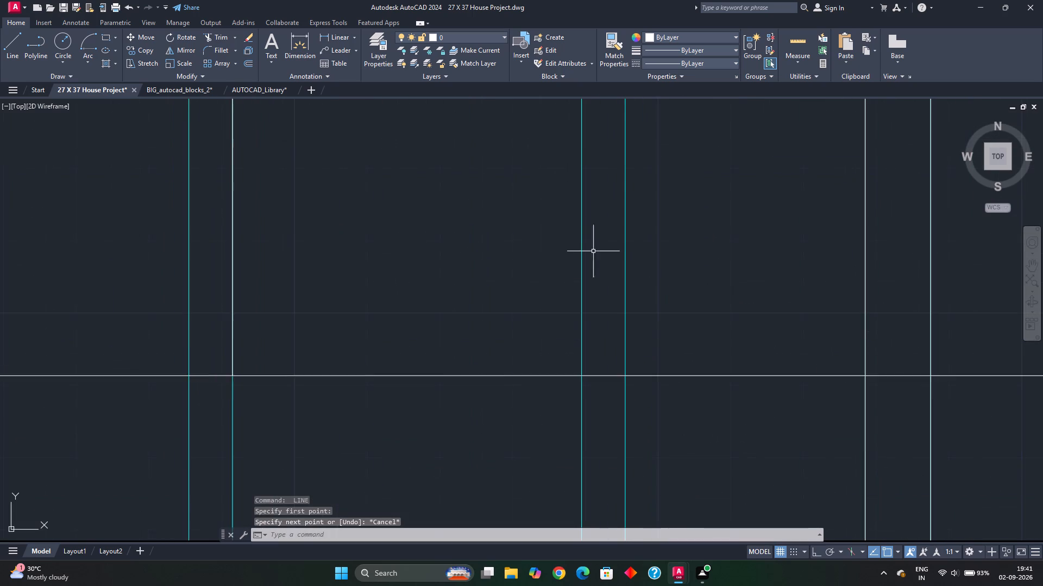
{"action": "scroll", "coordinate": [575, 301], "scroll_direction": "up", "scroll_amount": 1}
{"action": "key", "text": "space"}
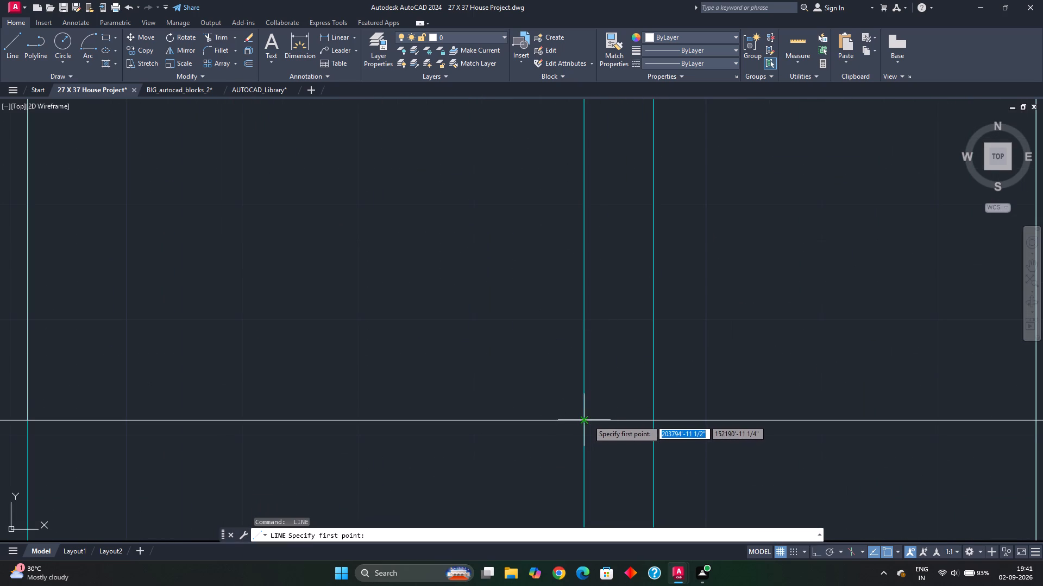
{"action": "left_click", "coordinate": [585, 422]}
{"action": "scroll", "coordinate": [601, 345], "scroll_direction": "down", "scroll_amount": 3}
{"action": "middle_click_drag", "start_coordinate": [593, 292], "coordinate": [593, 344]}
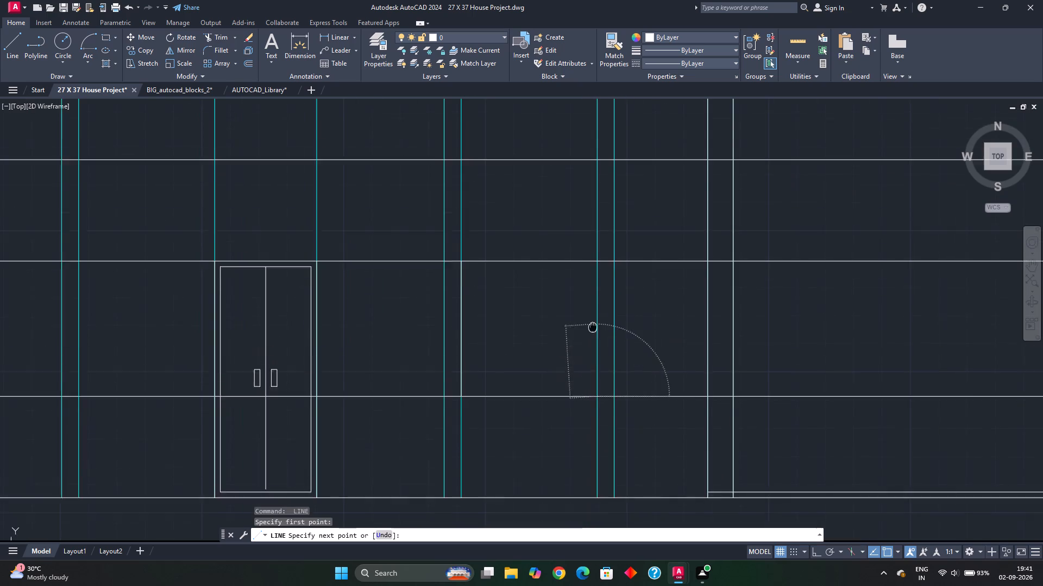
{"action": "middle_click_drag", "start_coordinate": [593, 344], "coordinate": [592, 357]}
{"action": "scroll", "coordinate": [595, 326], "scroll_direction": "up", "scroll_amount": 3}
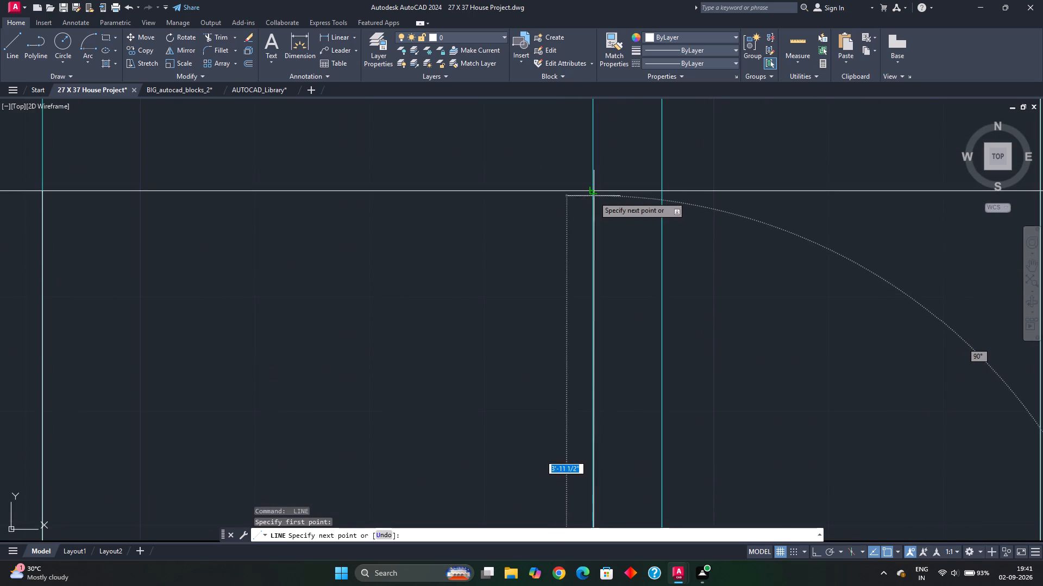
{"action": "left_click", "coordinate": [594, 193]}
{"action": "key", "text": "Escape"}
{"action": "scroll", "coordinate": [569, 284], "scroll_direction": "down", "scroll_amount": 2}
{"action": "scroll", "coordinate": [477, 341], "scroll_direction": "down", "scroll_amount": 1}
{"action": "middle_click_drag", "start_coordinate": [477, 341], "coordinate": [511, 290]}
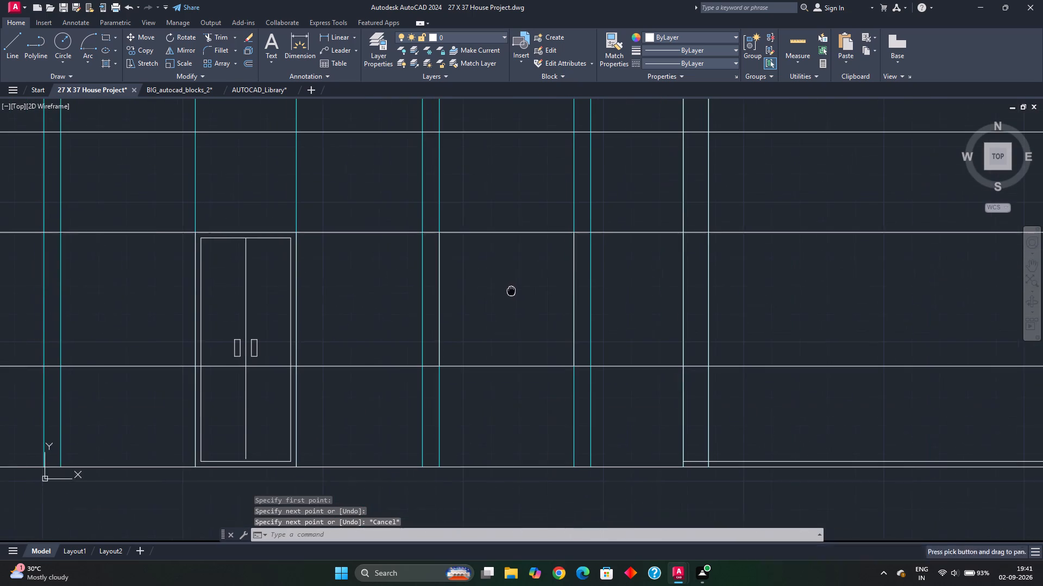
{"action": "key", "text": "Escape"}
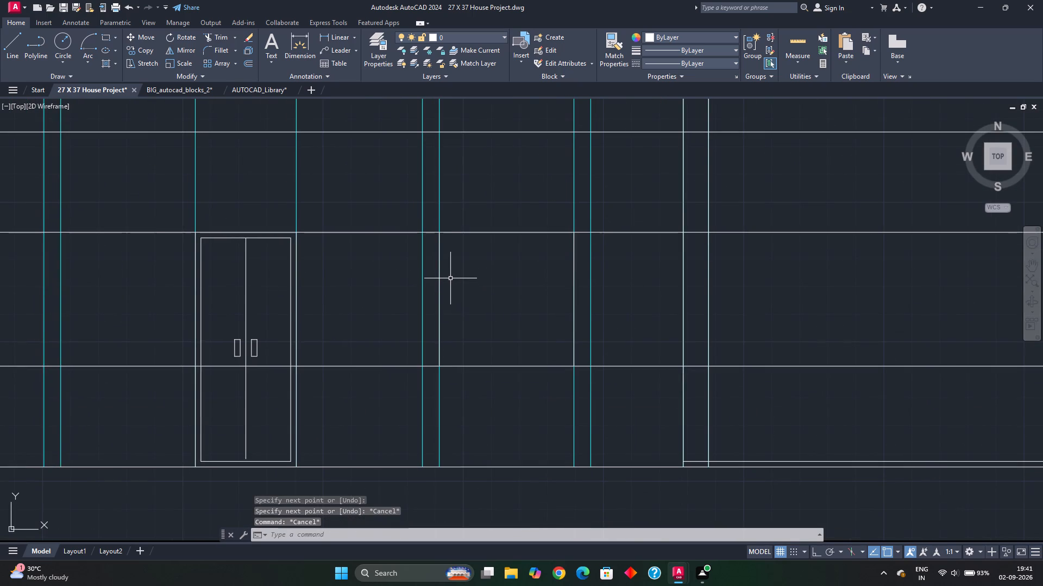
Offset the window's left jamb 2" inward for the frame.
{"action": "type", "text": "O"}
{"action": "key", "text": "space"}
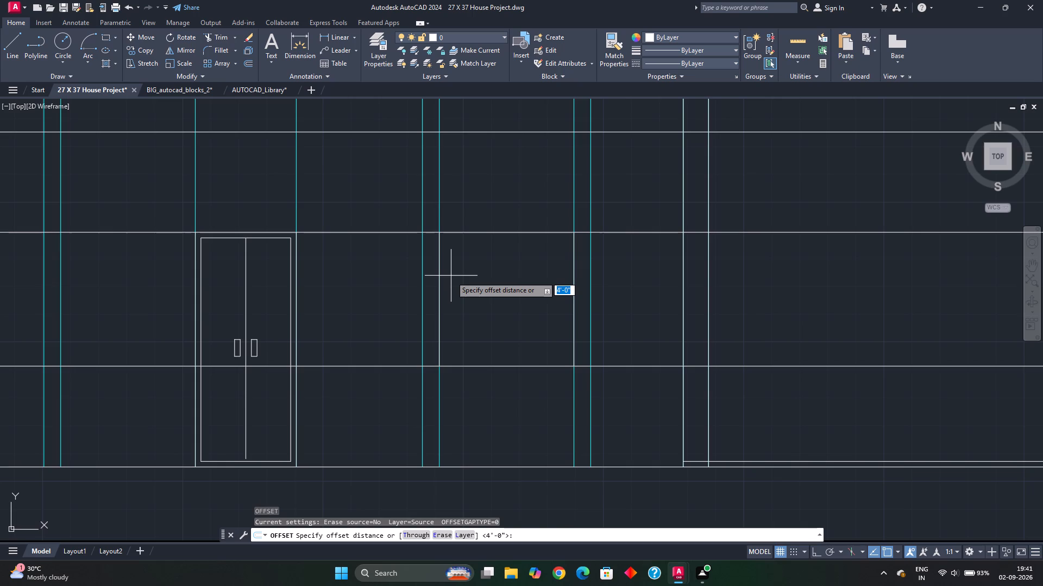
{"action": "type", "text": "2\""}
{"action": "key", "text": "Return"}
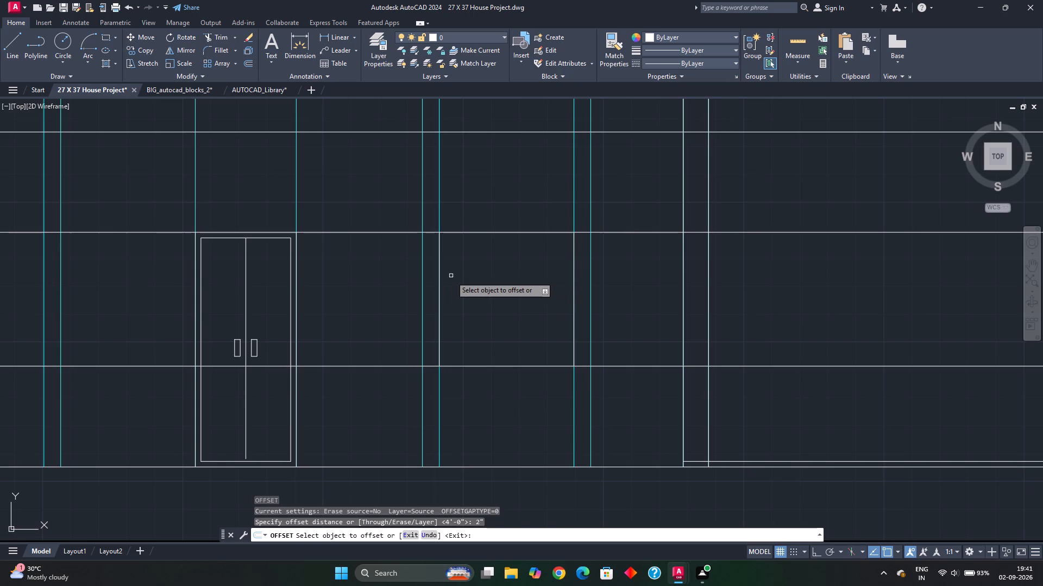
{"action": "left_click", "coordinate": [438, 258]}
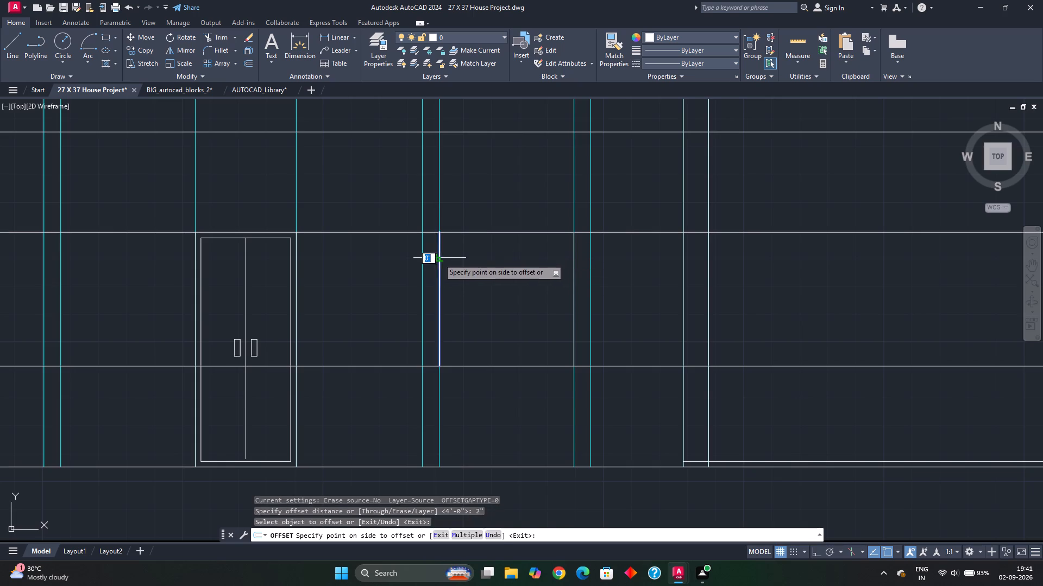
{"action": "left_click", "coordinate": [450, 267]}
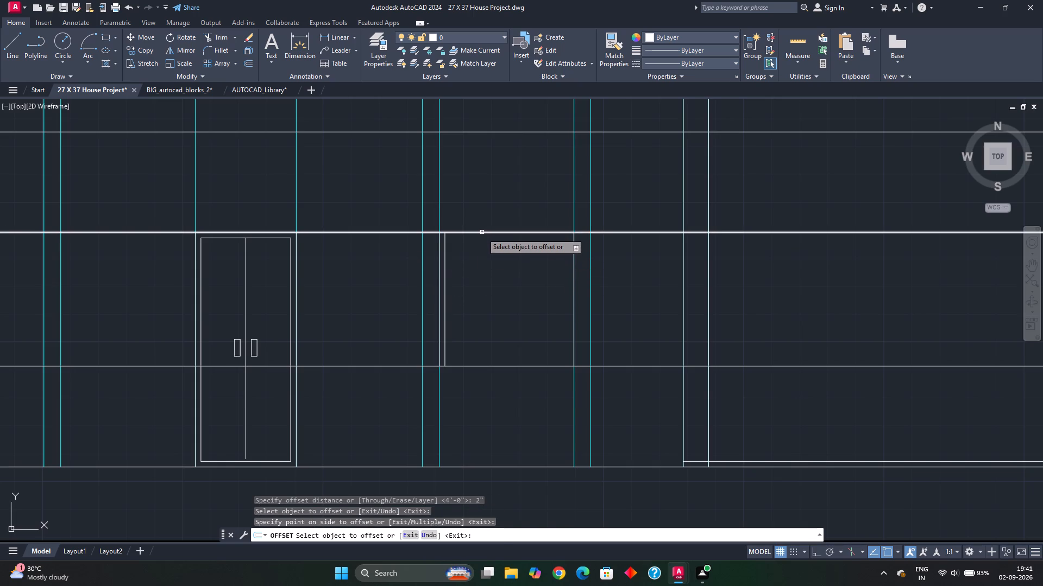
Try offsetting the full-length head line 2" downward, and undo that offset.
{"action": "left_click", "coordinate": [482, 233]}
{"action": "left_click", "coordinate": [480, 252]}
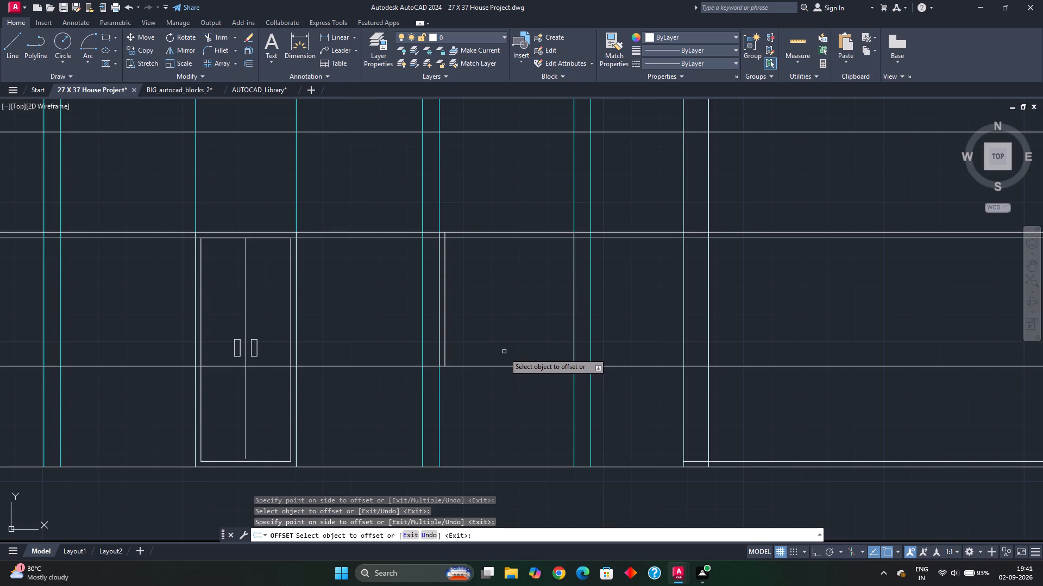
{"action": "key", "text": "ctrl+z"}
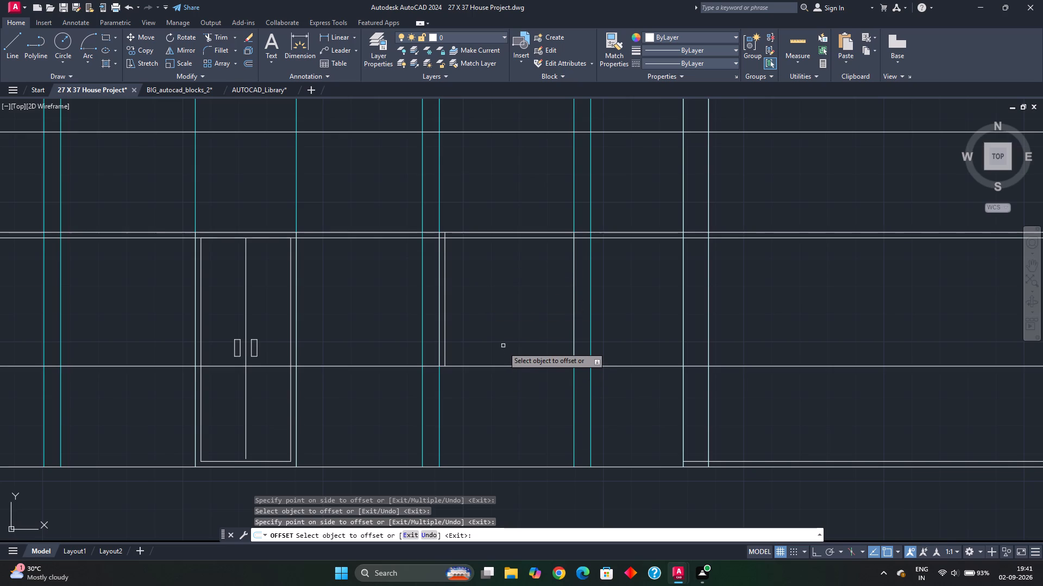
Offset the window's right jamb 2" inward for the frame.
{"action": "double_click", "coordinate": [574, 317]}
{"action": "left_click", "coordinate": [562, 317]}
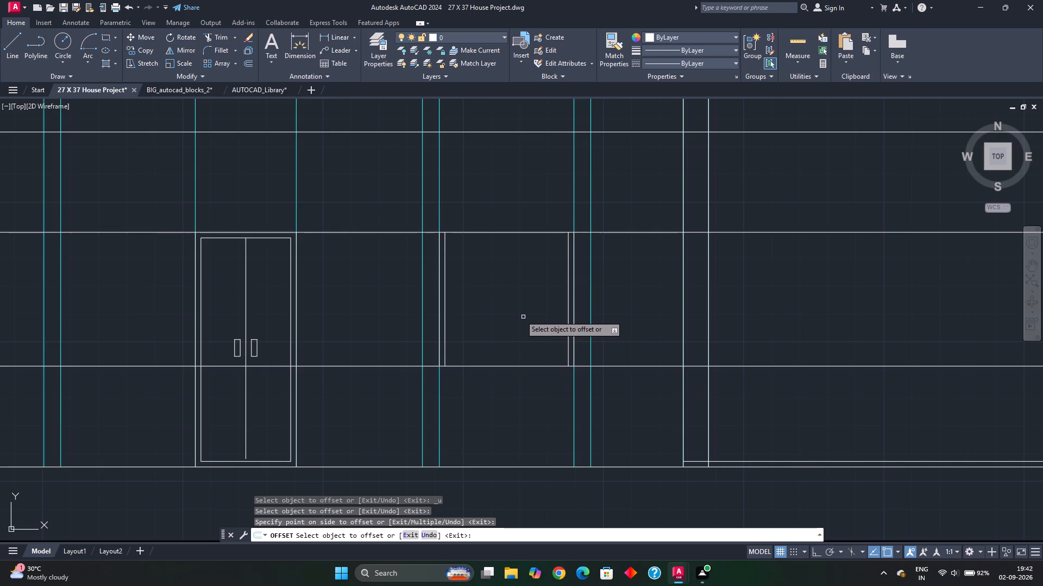
{"action": "key", "text": "Escape"}
{"action": "key", "text": "Escape"}
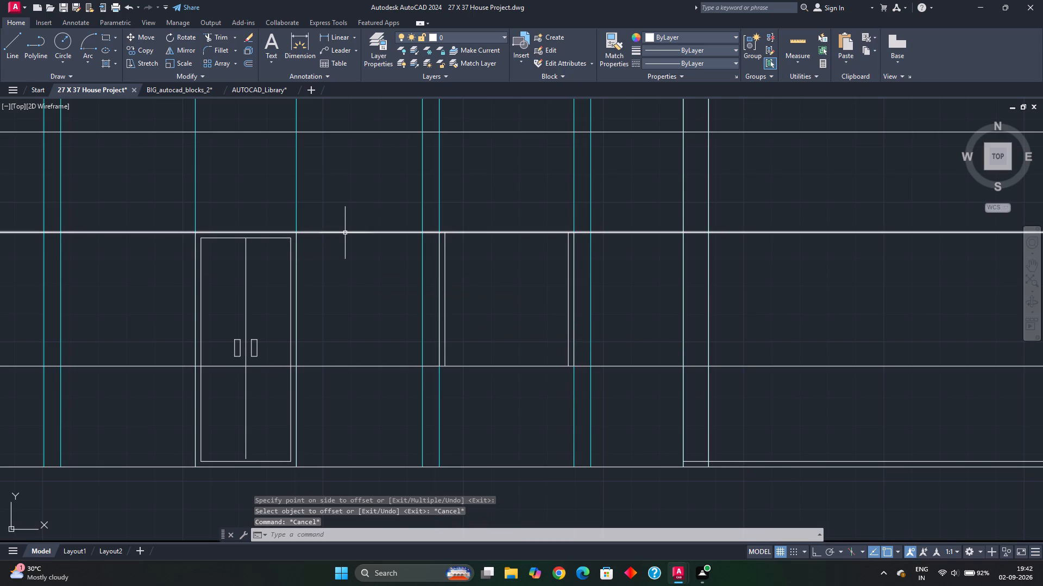
Erase the full-length head and sill level lines running across the door and window.
{"action": "left_click", "coordinate": [345, 233]}
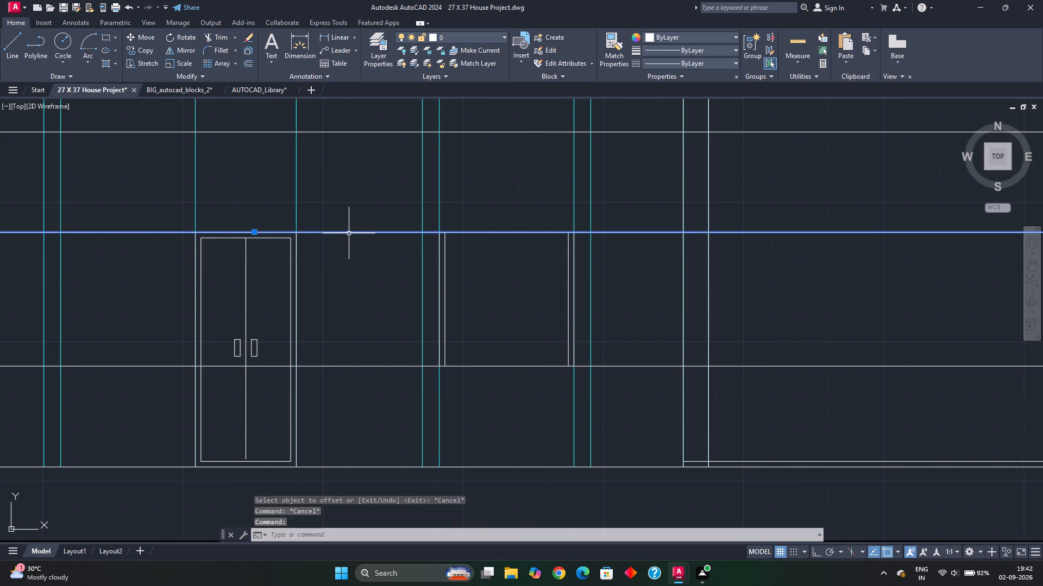
{"action": "key", "text": "Delete"}
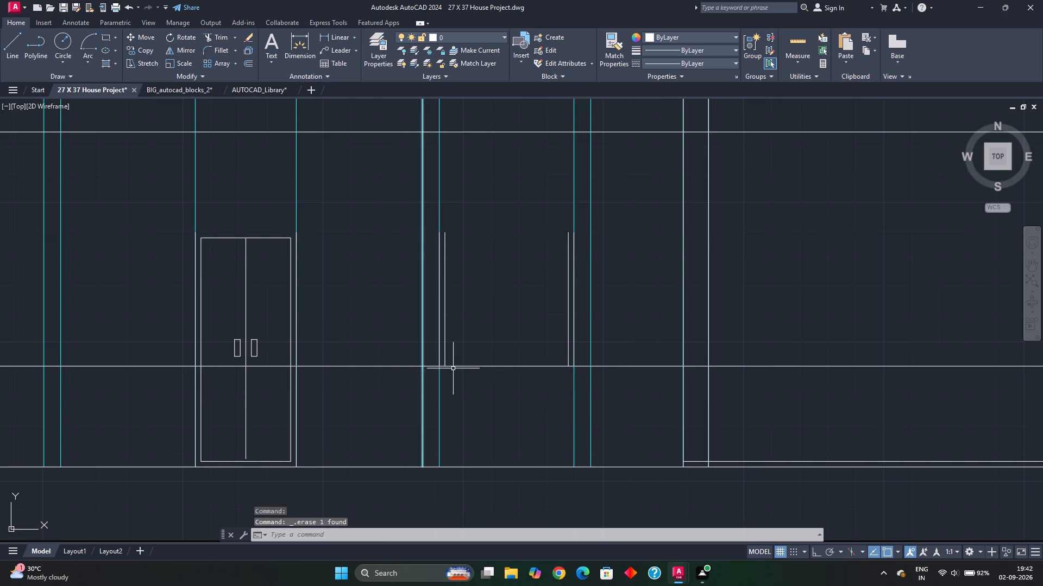
{"action": "left_click", "coordinate": [469, 366]}
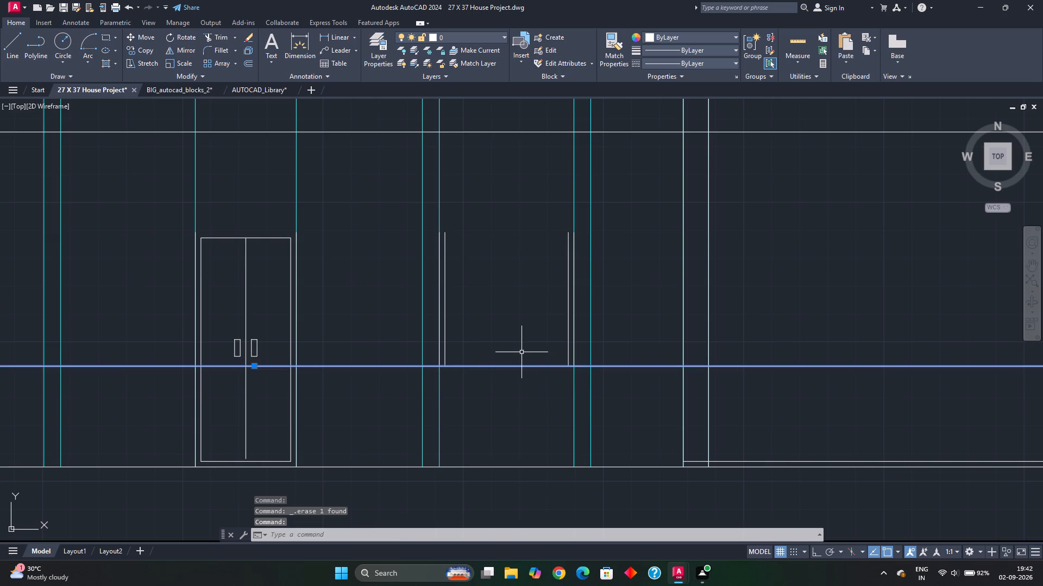
{"action": "key", "text": "Delete"}
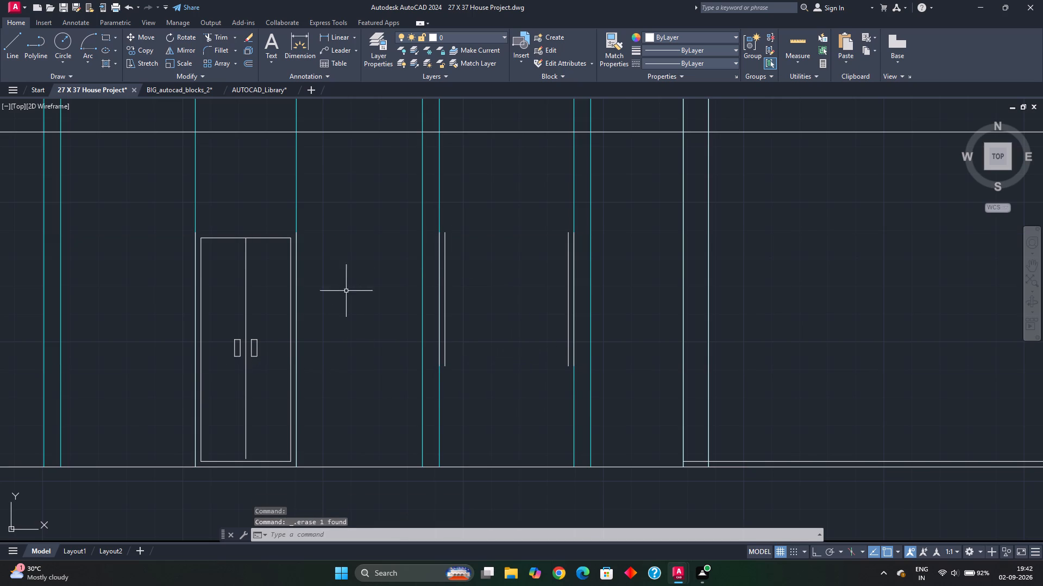
Draw the window's head line between the upper ends of its left and right outer jambs.
{"action": "key", "text": "l"}
{"action": "key", "text": "Return"}
{"action": "scroll", "coordinate": [418, 227], "scroll_direction": "up", "scroll_amount": 2}
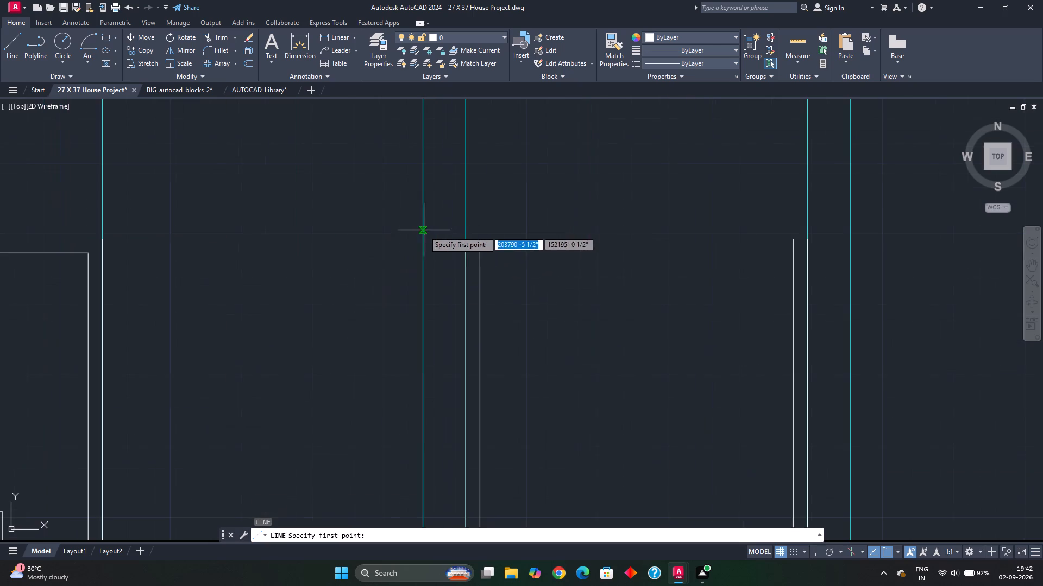
{"action": "left_click", "coordinate": [468, 241]}
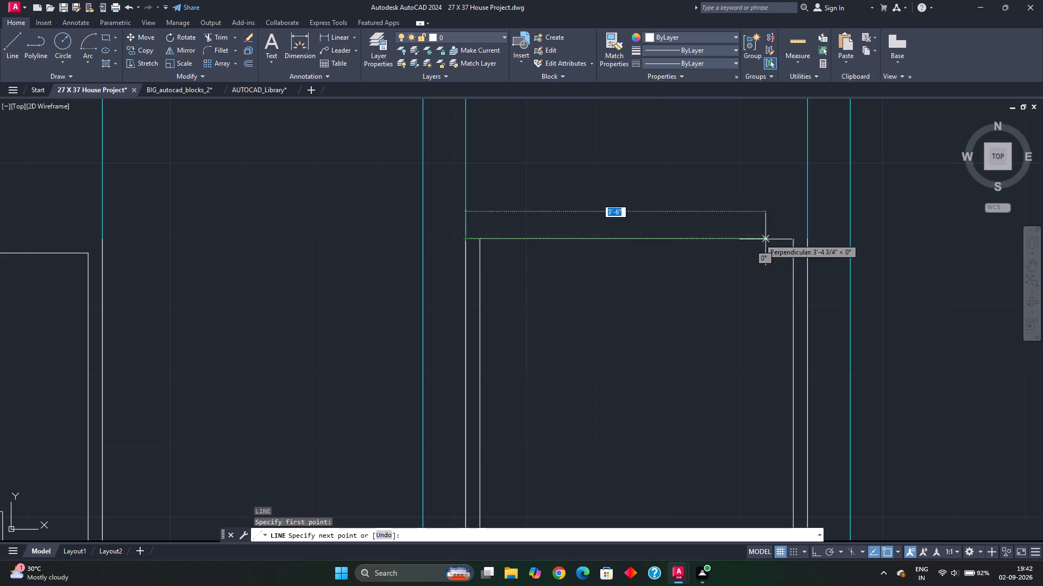
{"action": "left_click", "coordinate": [806, 238]}
{"action": "key", "text": "Escape"}
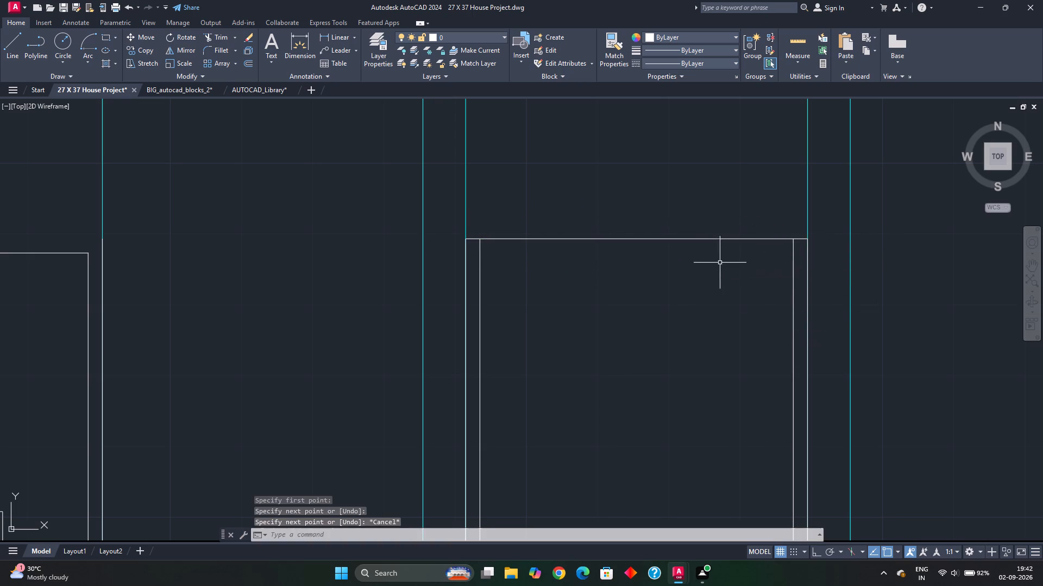
Offset the window's head line 4' downward for the sill.
{"action": "left_click_drag", "start_coordinate": [701, 221], "coordinate": [701, 228]}
{"action": "left_click", "coordinate": [680, 262]}
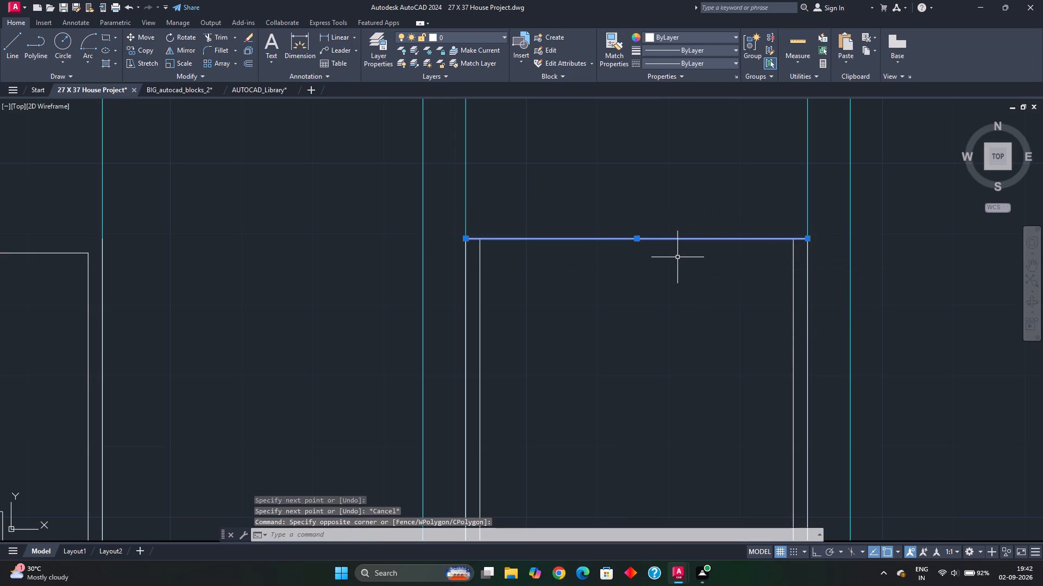
{"action": "key", "text": "o"}
{"action": "key", "text": "Return"}
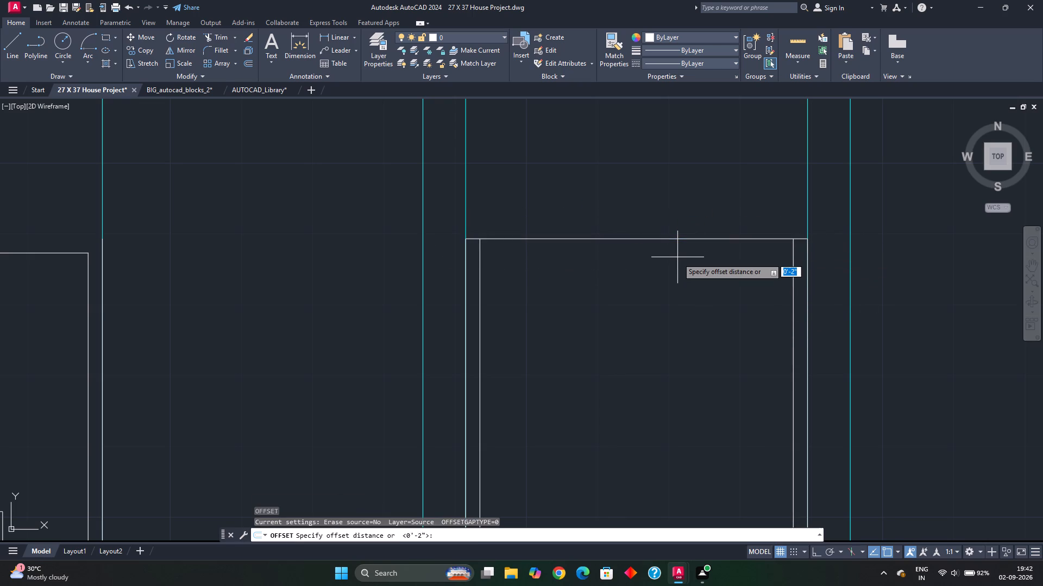
{"action": "key", "text": "4"}
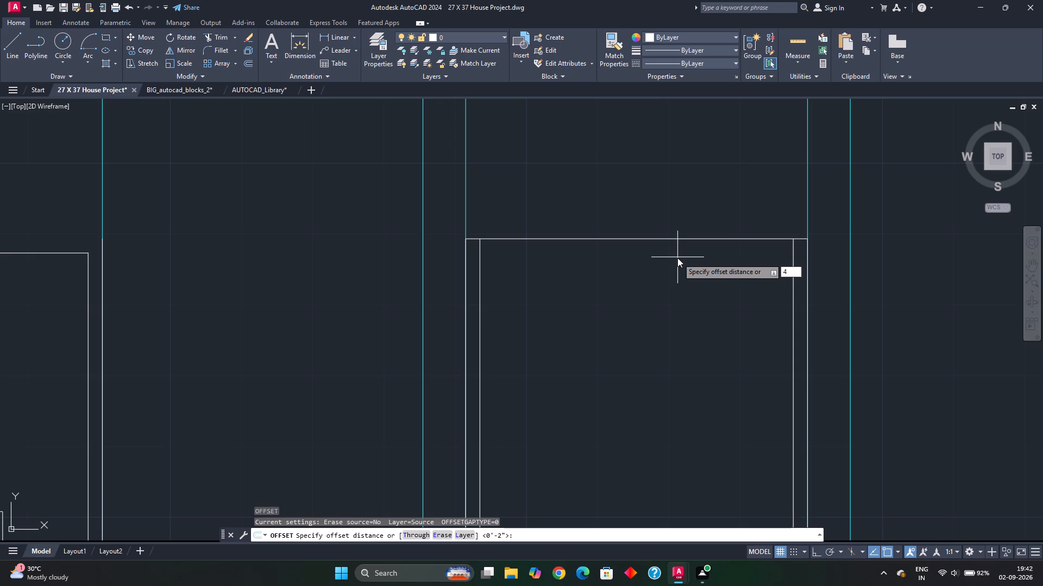
{"action": "key", "text": "apostrophe"}
{"action": "key", "text": "Return"}
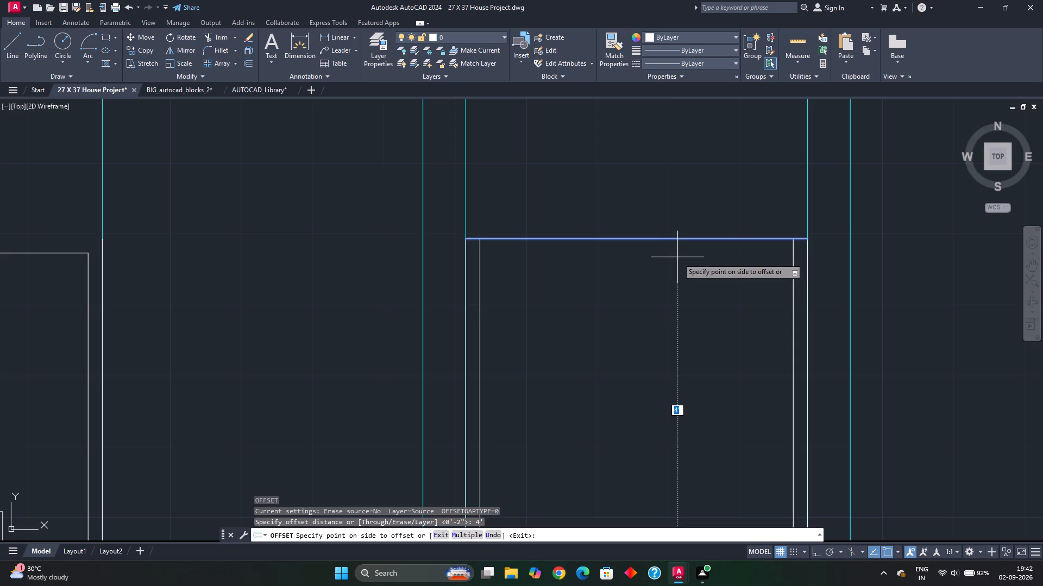
{"action": "scroll", "coordinate": [671, 289], "scroll_direction": "down", "scroll_amount": 2}
{"action": "left_click", "coordinate": [674, 346]}
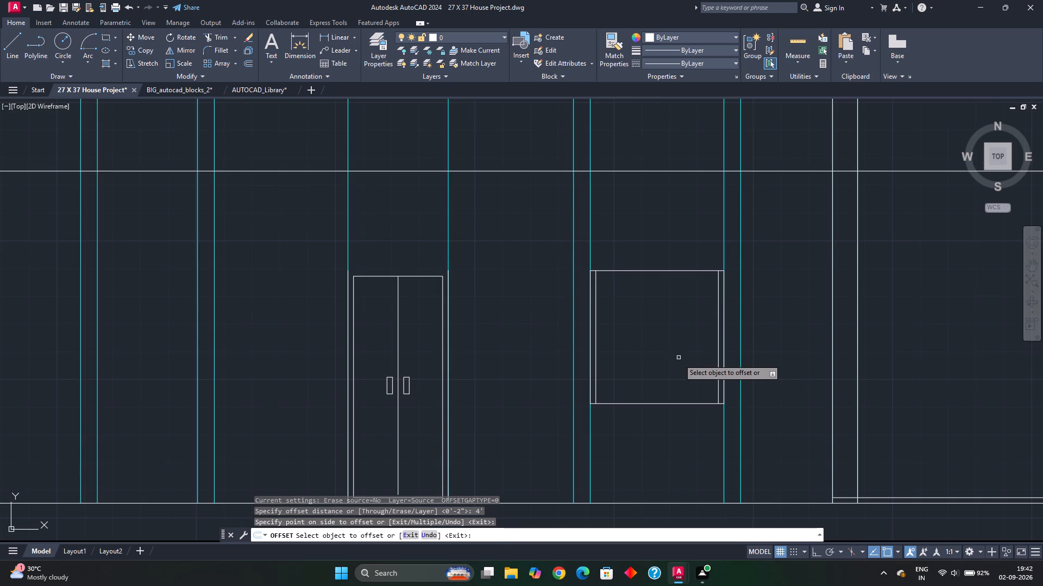
{"action": "key", "text": "Escape"}
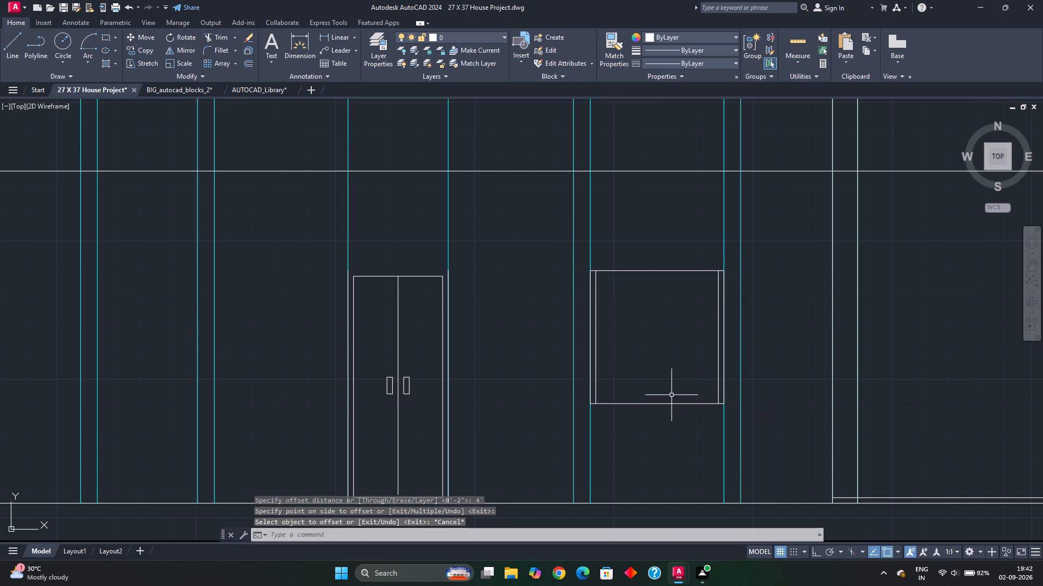
Offset the window's sill line and head line 2" inward for the frame.
{"action": "type", "text": "O"}
{"action": "key", "text": "space"}
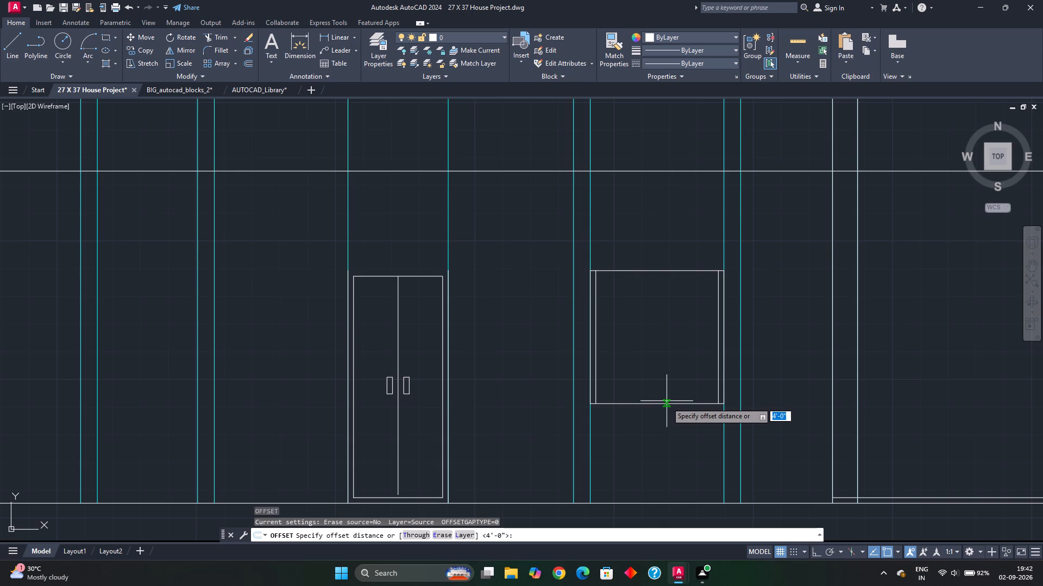
{"action": "type", "text": "2\""}
{"action": "key", "text": "Return"}
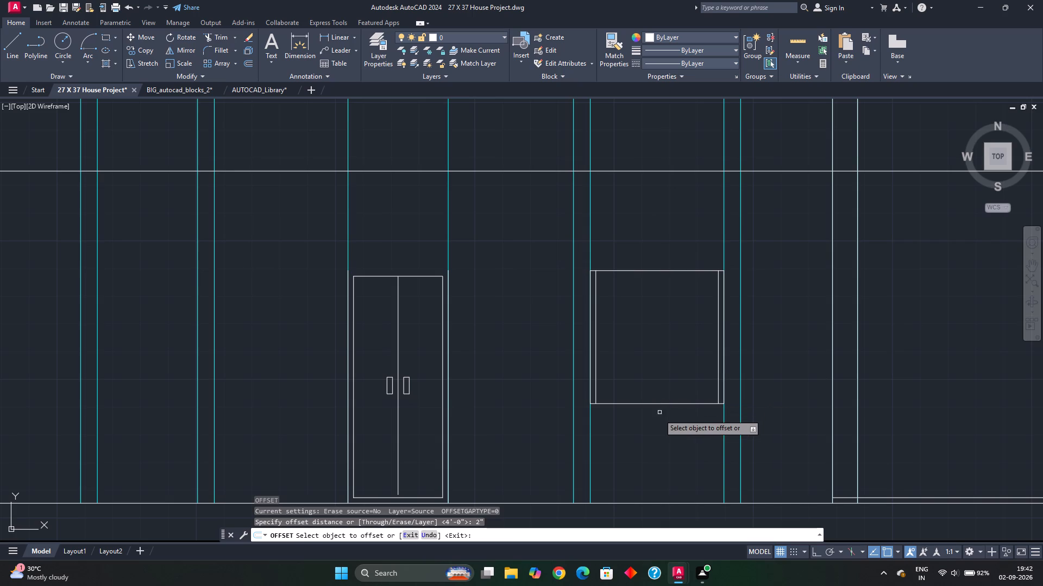
{"action": "left_click", "coordinate": [661, 405]}
{"action": "left_click", "coordinate": [662, 395]}
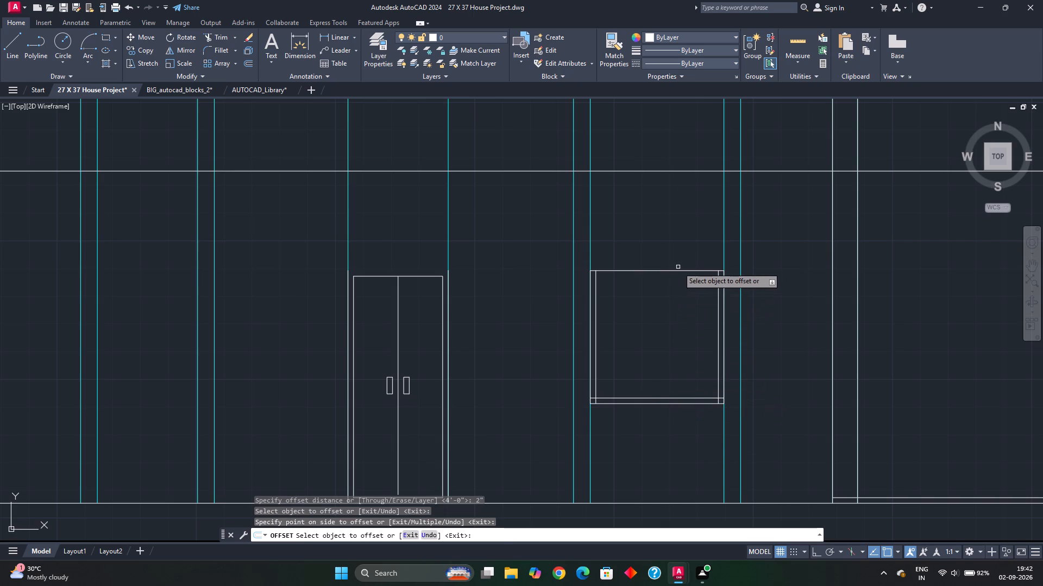
{"action": "left_click", "coordinate": [675, 271]}
{"action": "left_click", "coordinate": [670, 293]}
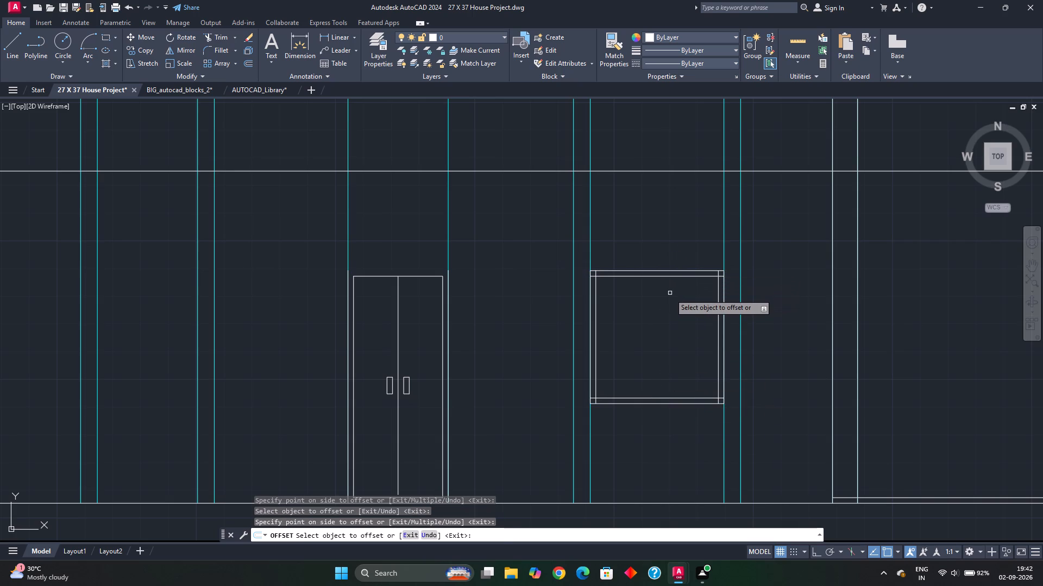
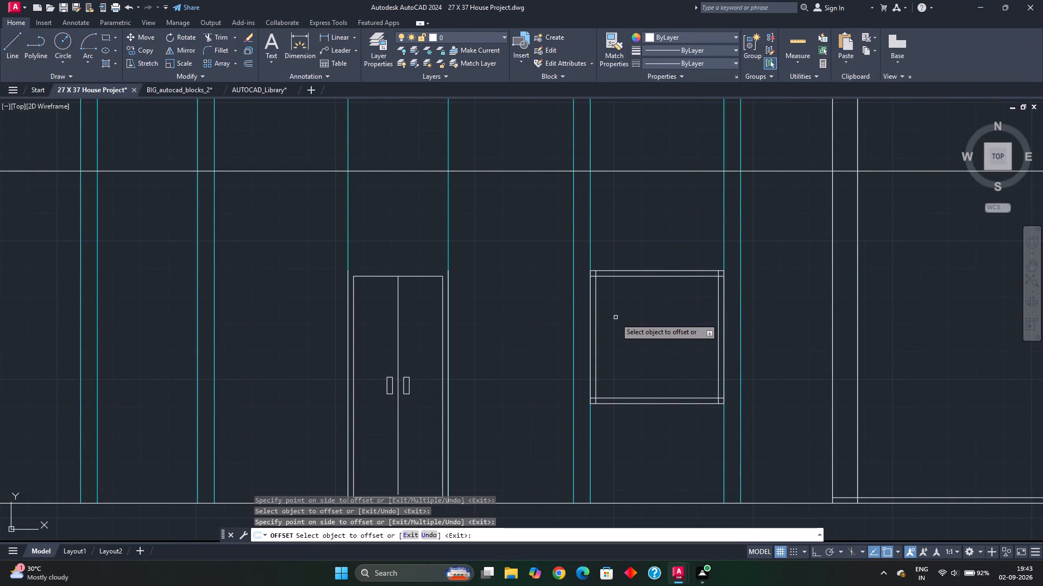
Draw a vertical centre line in the window from the inner head line to the inner sill line.
{"action": "type", "text": "TR"}
{"action": "key", "text": "Escape"}
{"action": "key", "text": "Escape"}
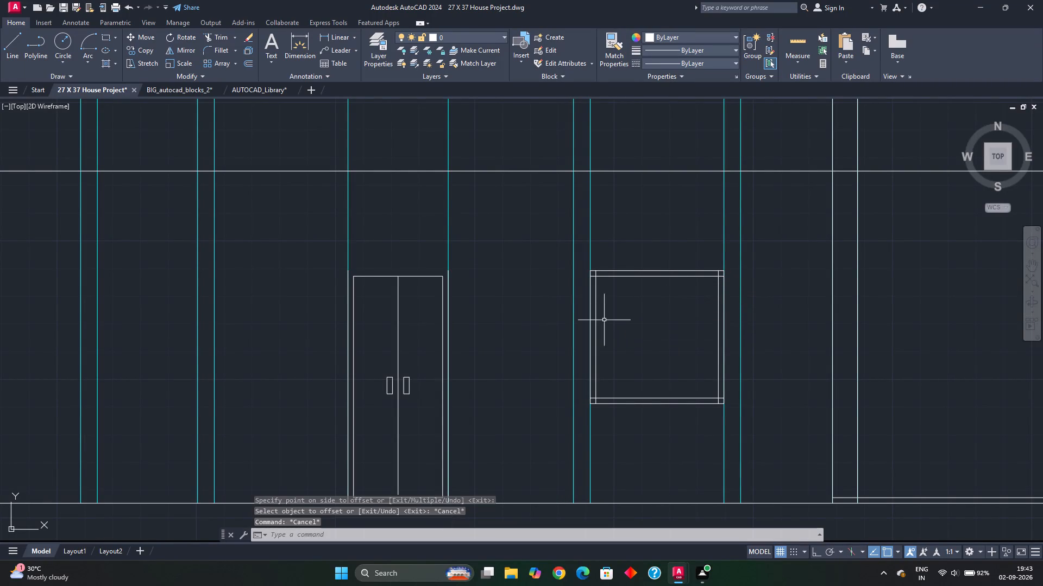
{"action": "key", "text": "l"}
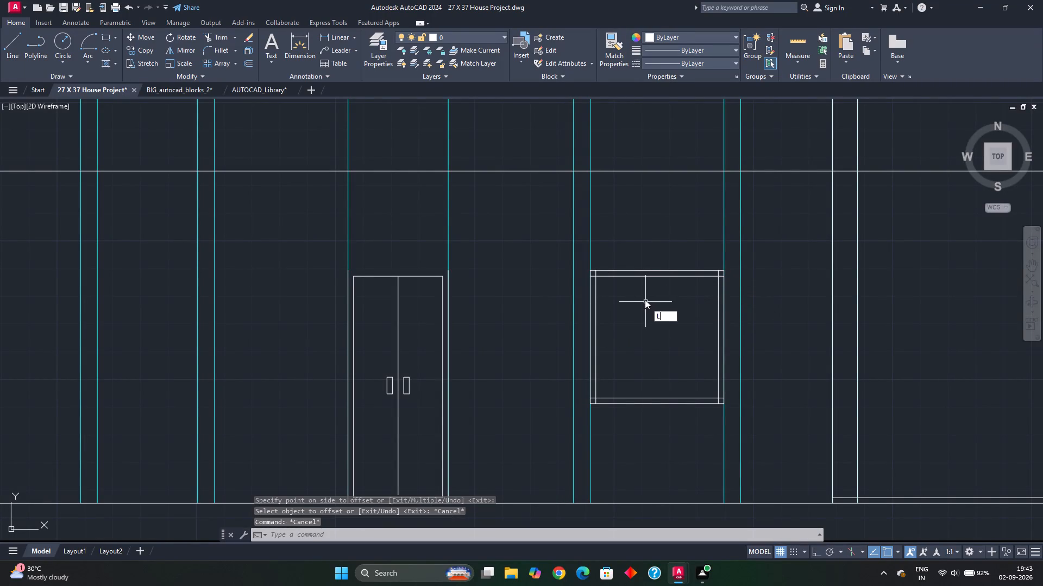
{"action": "key", "text": "Return"}
{"action": "scroll", "coordinate": [646, 298], "scroll_direction": "up", "scroll_amount": 1}
{"action": "left_click", "coordinate": [661, 264]}
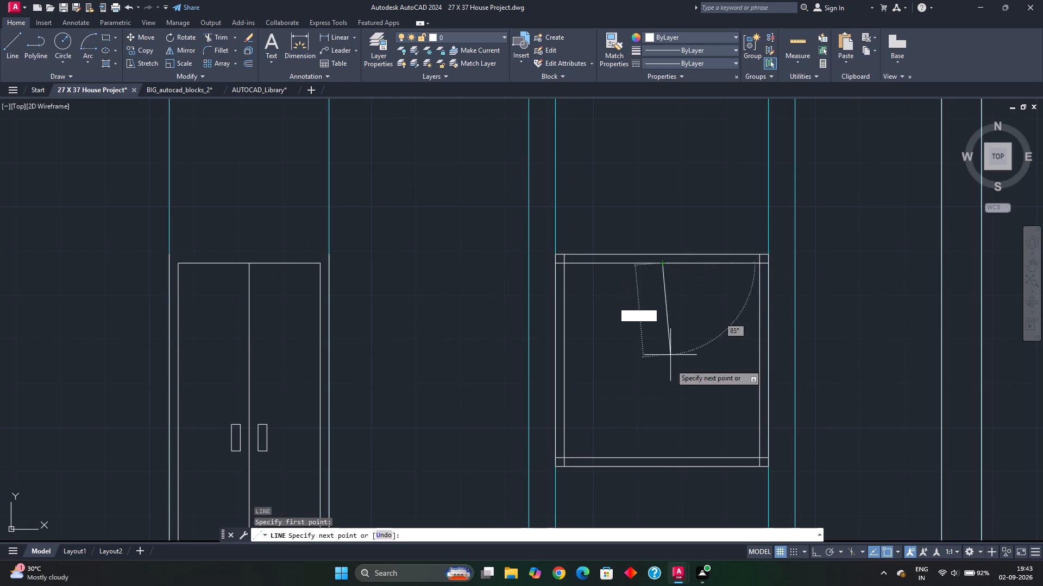
{"action": "left_click", "coordinate": [662, 461]}
{"action": "key", "text": "Escape"}
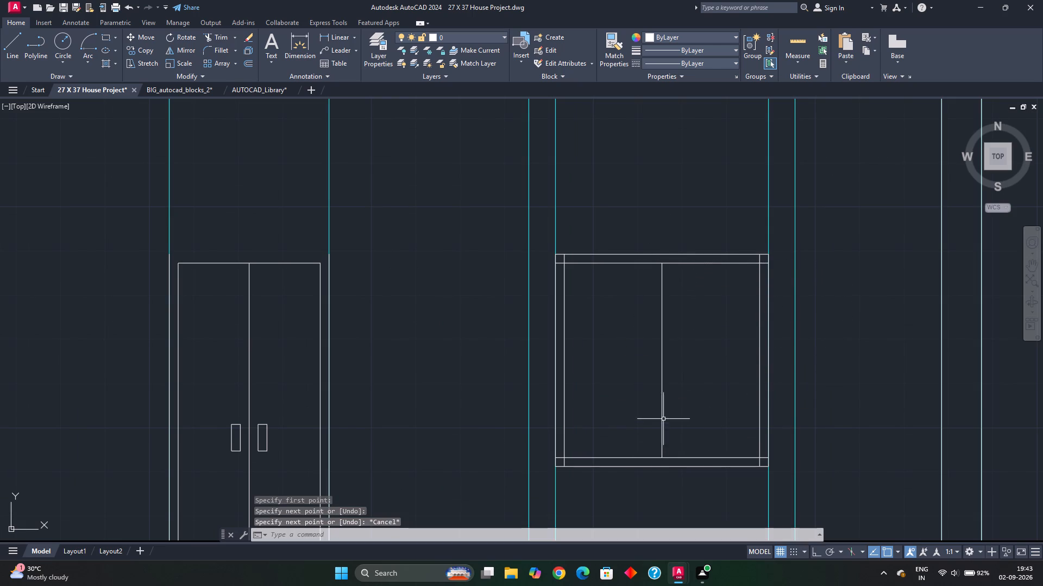
Offset the window's vertical centre line 1" to each side for the mullion.
{"action": "left_click", "coordinate": [661, 412]}
{"action": "key", "text": "o"}
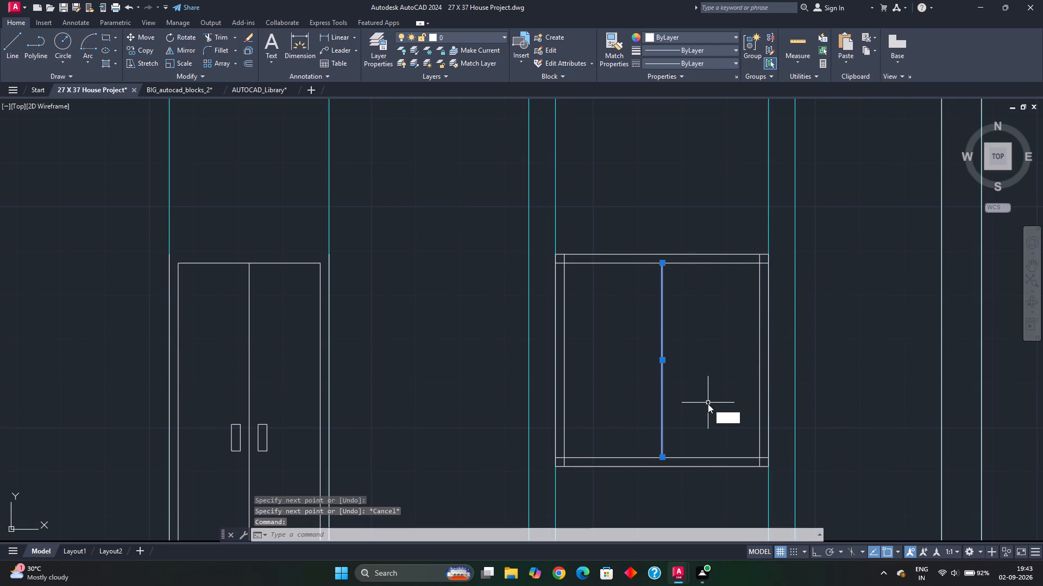
{"action": "key", "text": "Return"}
{"action": "type", "text": "1\""}
{"action": "key", "text": "Return"}
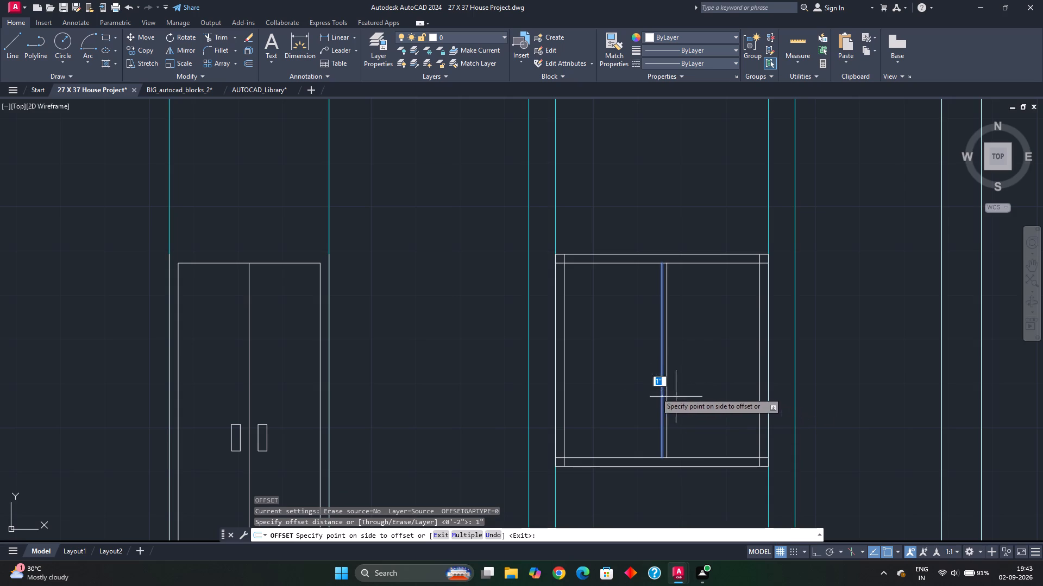
{"action": "left_click", "coordinate": [712, 373]}
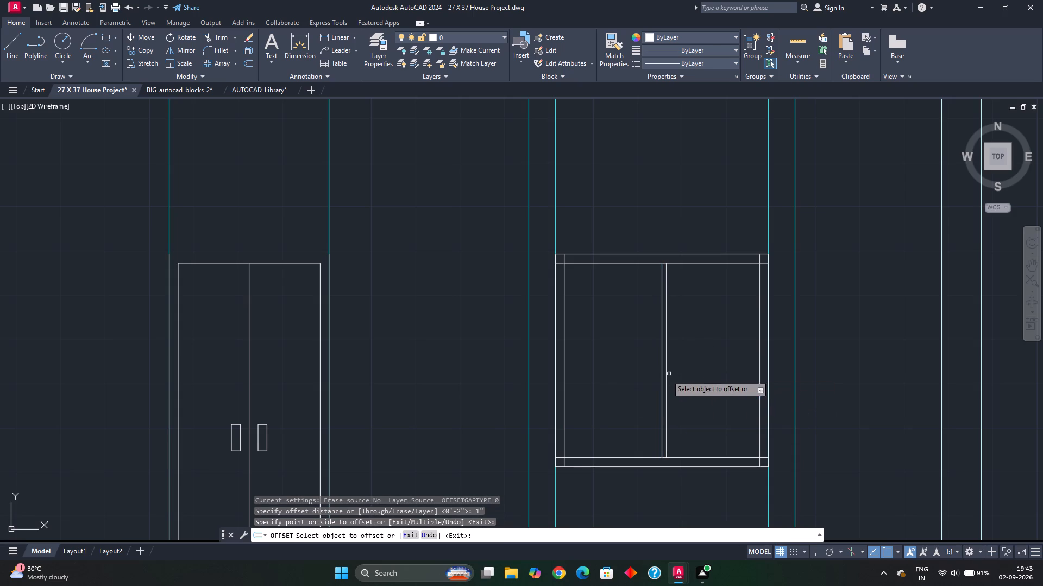
{"action": "left_click", "coordinate": [662, 389]}
{"action": "left_click", "coordinate": [639, 392]}
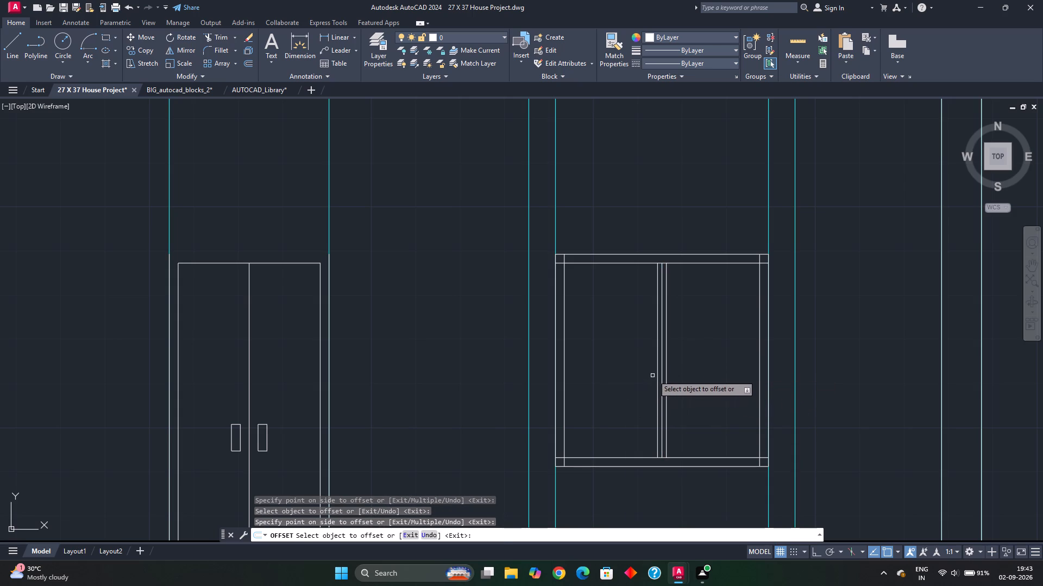
{"action": "key", "text": "Escape"}
{"action": "key", "text": "Escape"}
{"action": "key", "text": "Escape"}
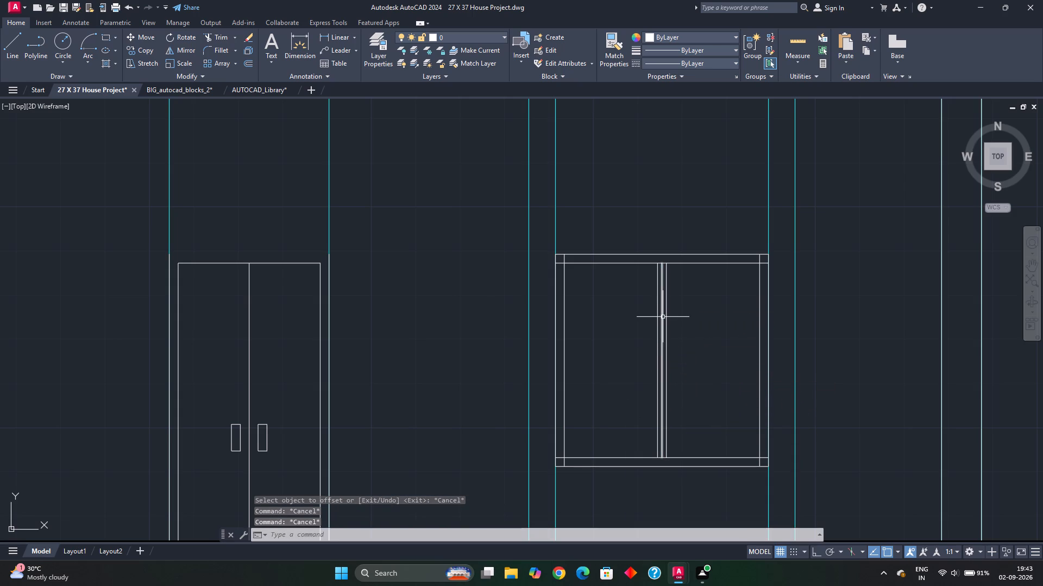
Erase the original centre line between the two mullion lines.
{"action": "left_click", "coordinate": [663, 317]}
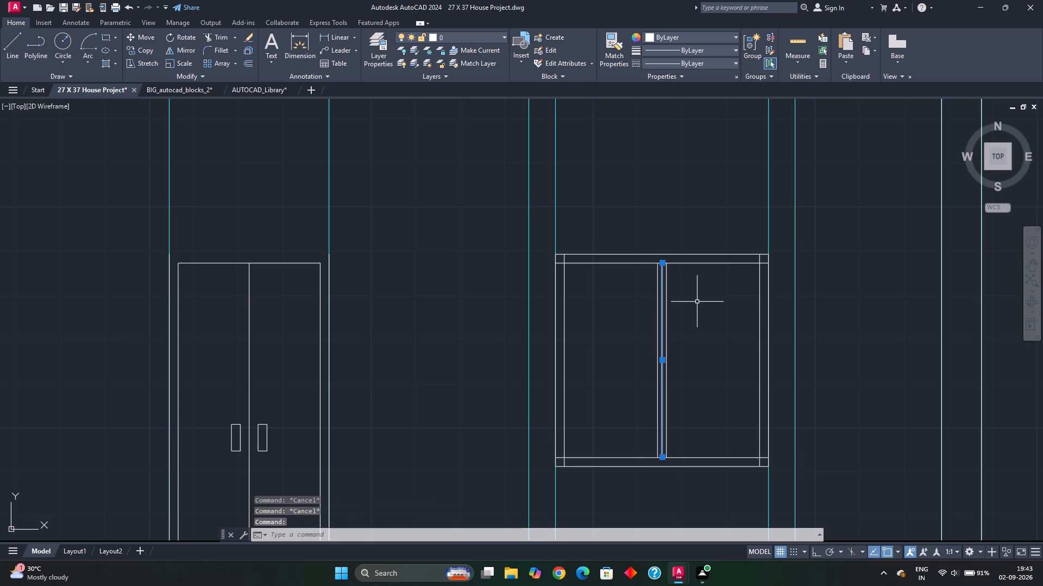
{"action": "key", "text": "Delete"}
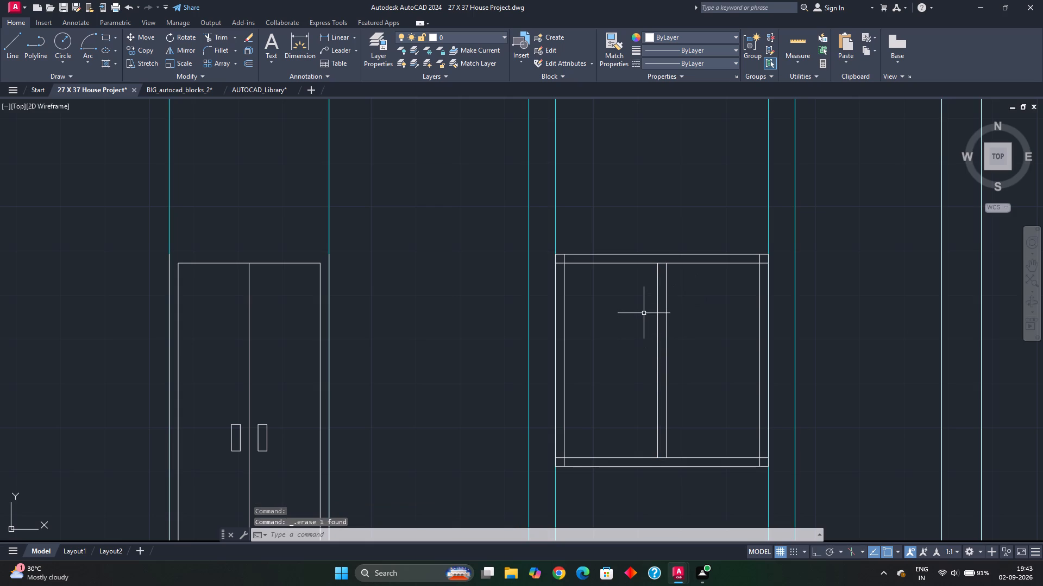
Trim the overlapping inner frame lines at both upper corners of the window.
{"action": "type", "text": "TR"}
{"action": "key", "text": "space"}
{"action": "scroll", "coordinate": [542, 260], "scroll_direction": "up", "scroll_amount": 1}
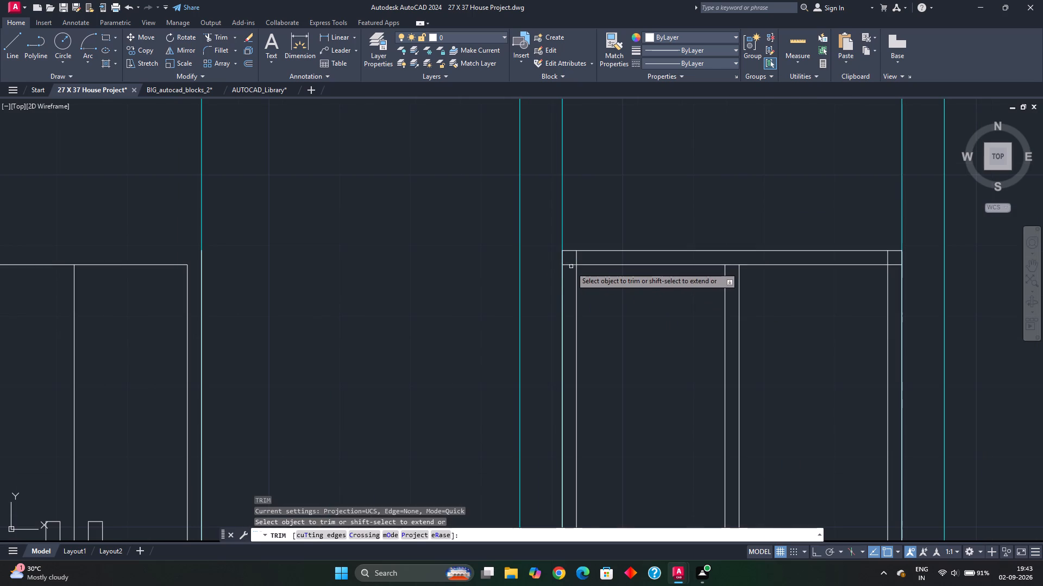
{"action": "left_click", "coordinate": [571, 267]}
{"action": "left_click", "coordinate": [580, 262]}
{"action": "middle_click_drag", "start_coordinate": [806, 300], "coordinate": [675, 345]}
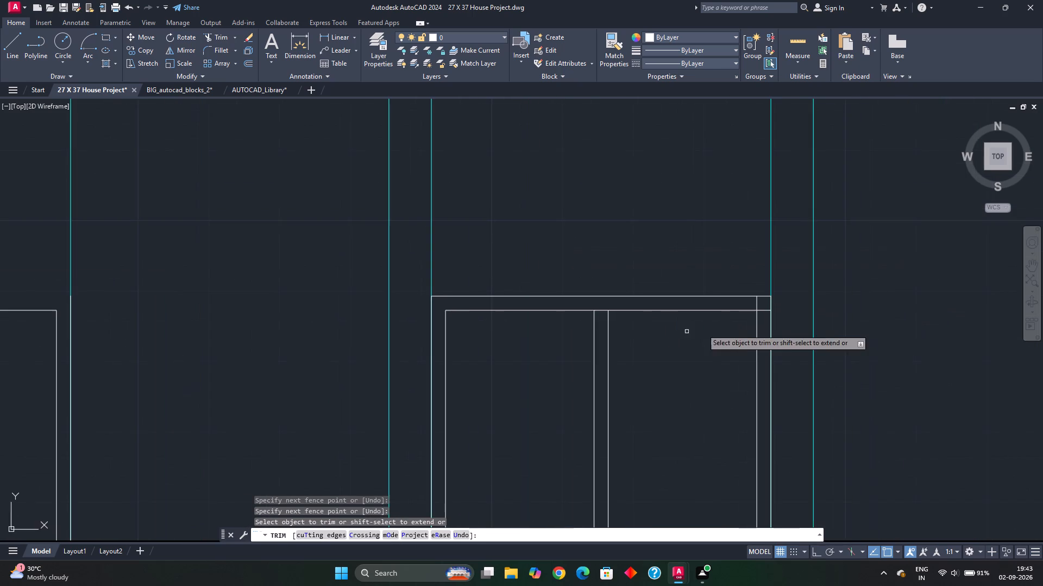
{"action": "scroll", "coordinate": [746, 317], "scroll_direction": "up", "scroll_amount": 2}
{"action": "left_click", "coordinate": [783, 307]}
{"action": "left_click", "coordinate": [758, 282]}
{"action": "scroll", "coordinate": [733, 336], "scroll_direction": "down", "scroll_amount": 2}
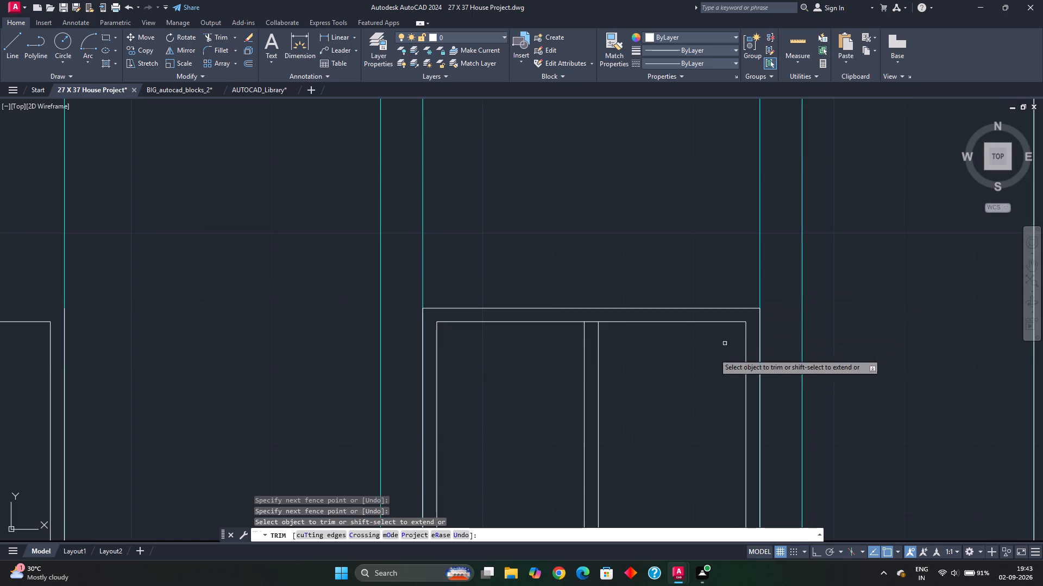
Trim the overlapping inner frame lines at both lower corners of the window.
{"action": "middle_click_drag", "start_coordinate": [658, 384], "coordinate": [626, 175]}
{"action": "scroll", "coordinate": [417, 399], "scroll_direction": "up", "scroll_amount": 2}
{"action": "left_click_drag", "start_coordinate": [387, 469], "coordinate": [387, 471]}
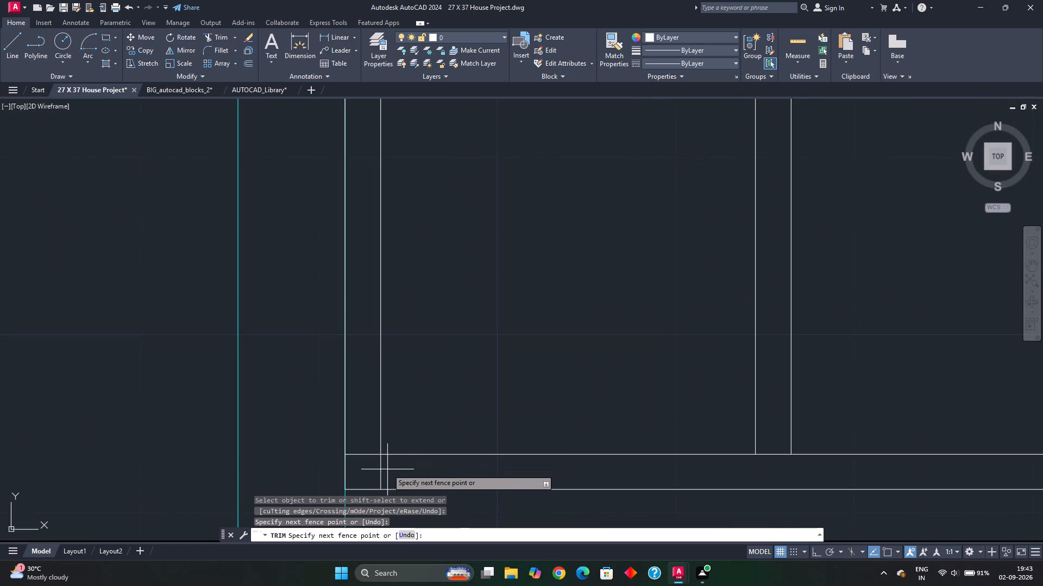
{"action": "left_click_drag", "start_coordinate": [387, 471], "coordinate": [362, 449]}
{"action": "scroll", "coordinate": [414, 457], "scroll_direction": "down", "scroll_amount": 2}
{"action": "middle_click_drag", "start_coordinate": [592, 453], "coordinate": [496, 363]}
{"action": "scroll", "coordinate": [629, 371], "scroll_direction": "up", "scroll_amount": 1}
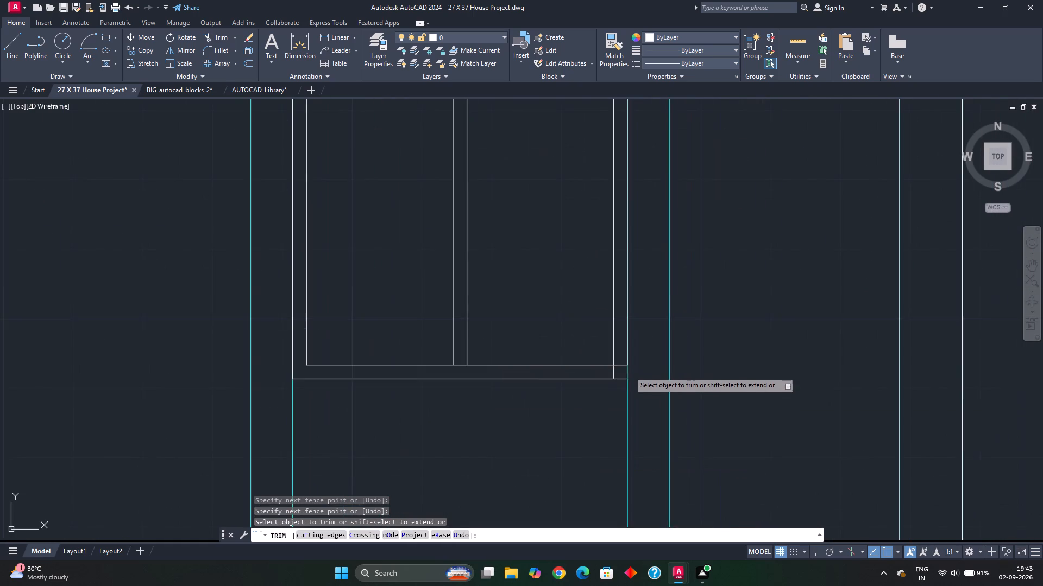
{"action": "scroll", "coordinate": [629, 371], "scroll_direction": "up", "scroll_amount": 1}
{"action": "left_click_drag", "start_coordinate": [606, 353], "coordinate": [576, 383]}
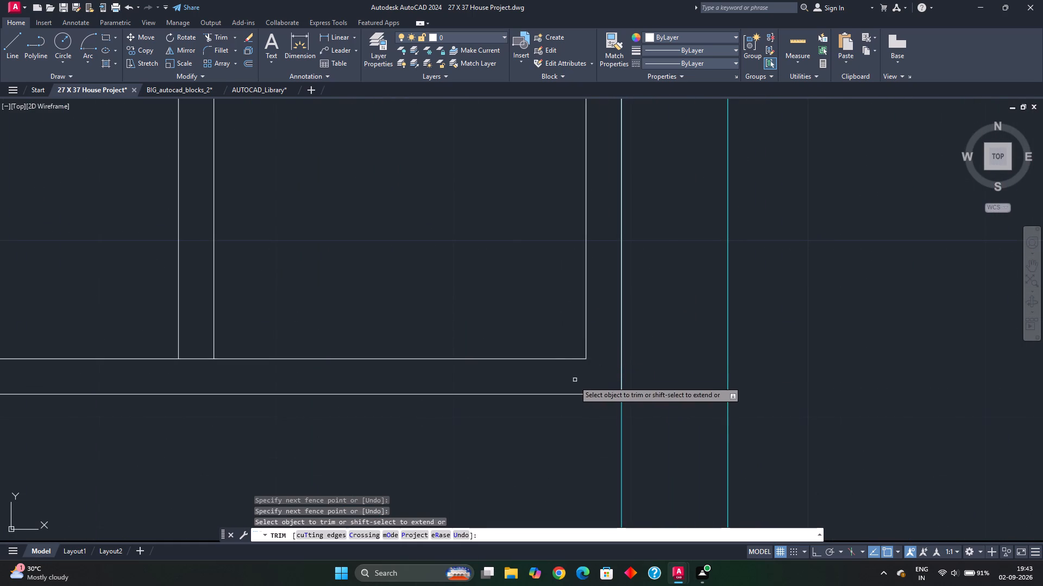
Trim the inner sill and head lines between the two mullion lines to form two separate panes.
{"action": "scroll", "coordinate": [574, 381], "scroll_direction": "down", "scroll_amount": 2}
{"action": "middle_click_drag", "start_coordinate": [527, 258], "coordinate": [554, 383]}
{"action": "middle_click_drag", "start_coordinate": [497, 429], "coordinate": [533, 297]}
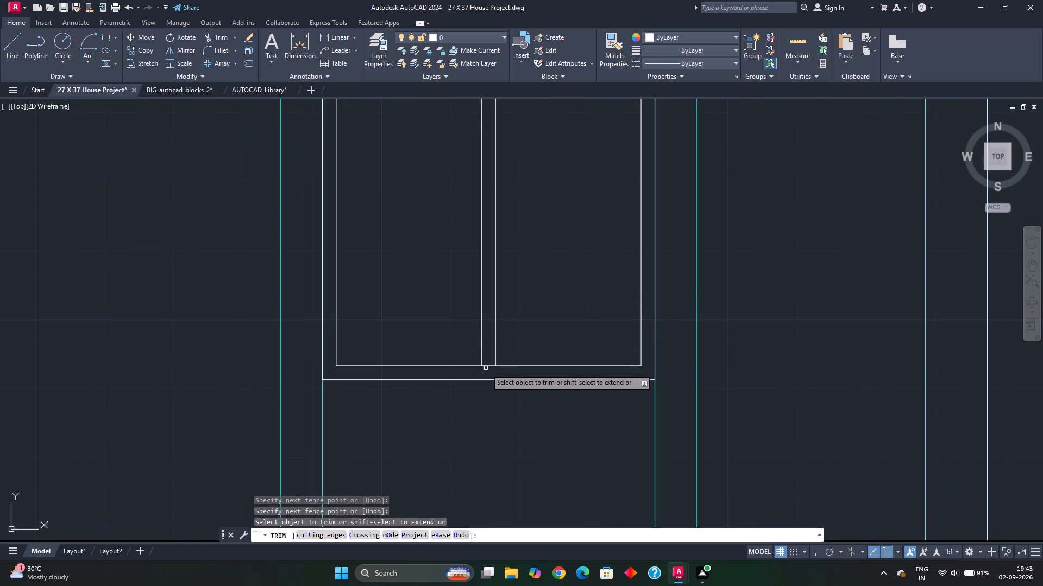
{"action": "left_click", "coordinate": [489, 366]}
{"action": "scroll", "coordinate": [527, 289], "scroll_direction": "down", "scroll_amount": 2}
{"action": "scroll", "coordinate": [529, 281], "scroll_direction": "up", "scroll_amount": 1}
{"action": "middle_click_drag", "start_coordinate": [530, 276], "coordinate": [549, 389]}
{"action": "scroll", "coordinate": [524, 275], "scroll_direction": "up", "scroll_amount": 1}
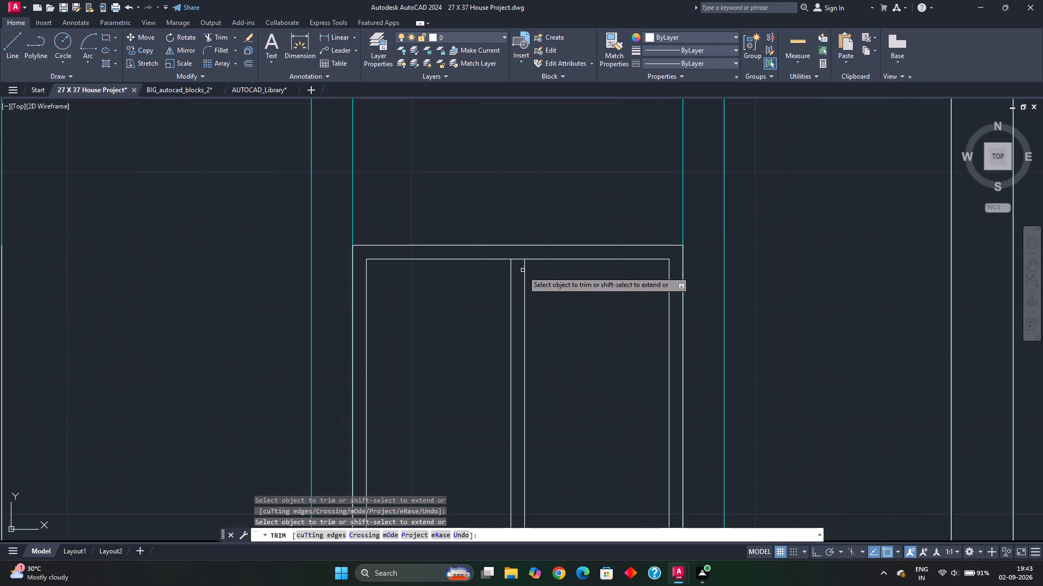
{"action": "left_click", "coordinate": [521, 259]}
{"action": "scroll", "coordinate": [581, 357], "scroll_direction": "down", "scroll_amount": 1}
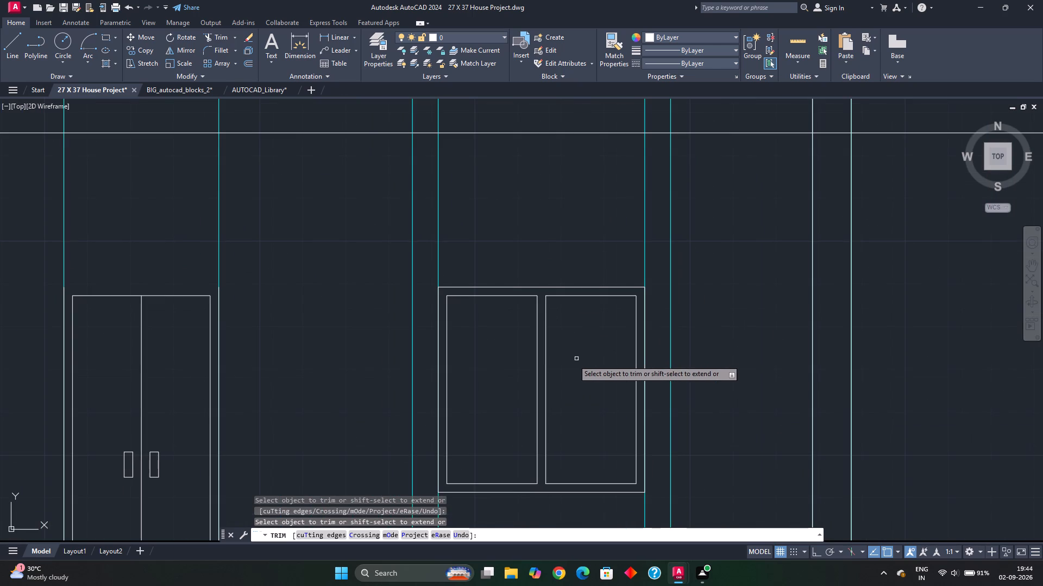
{"action": "key", "text": "Escape"}
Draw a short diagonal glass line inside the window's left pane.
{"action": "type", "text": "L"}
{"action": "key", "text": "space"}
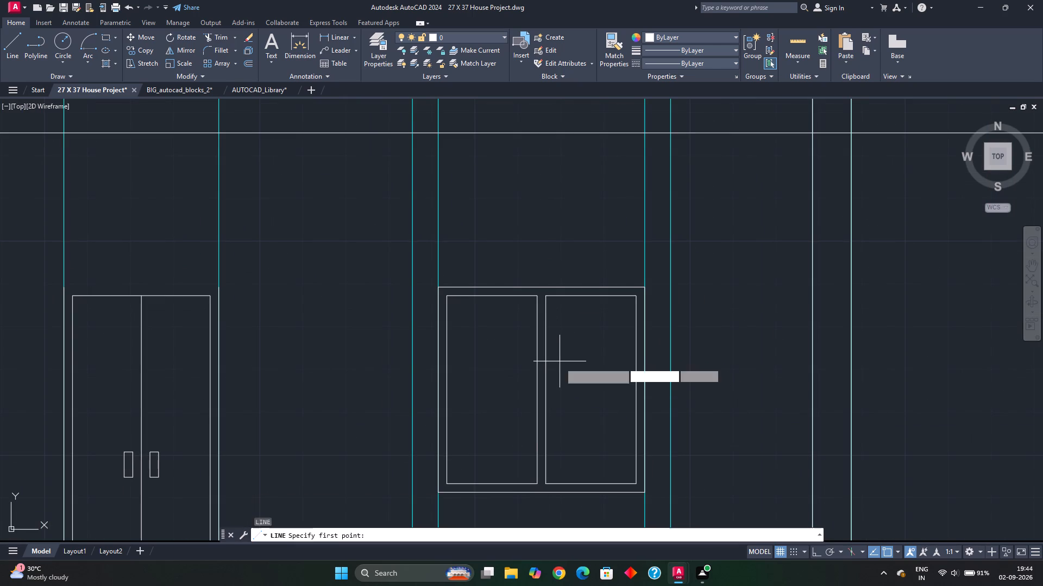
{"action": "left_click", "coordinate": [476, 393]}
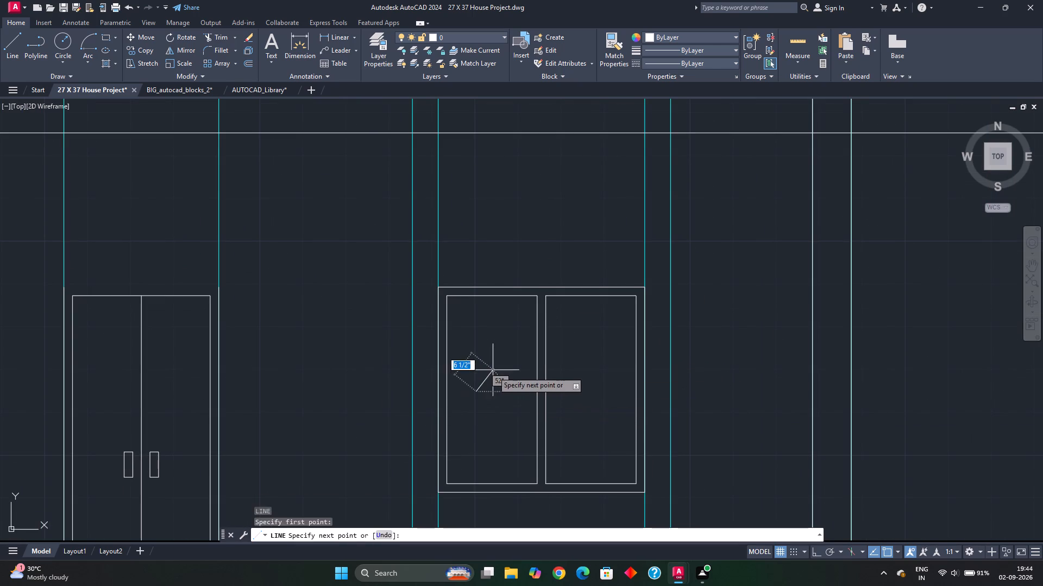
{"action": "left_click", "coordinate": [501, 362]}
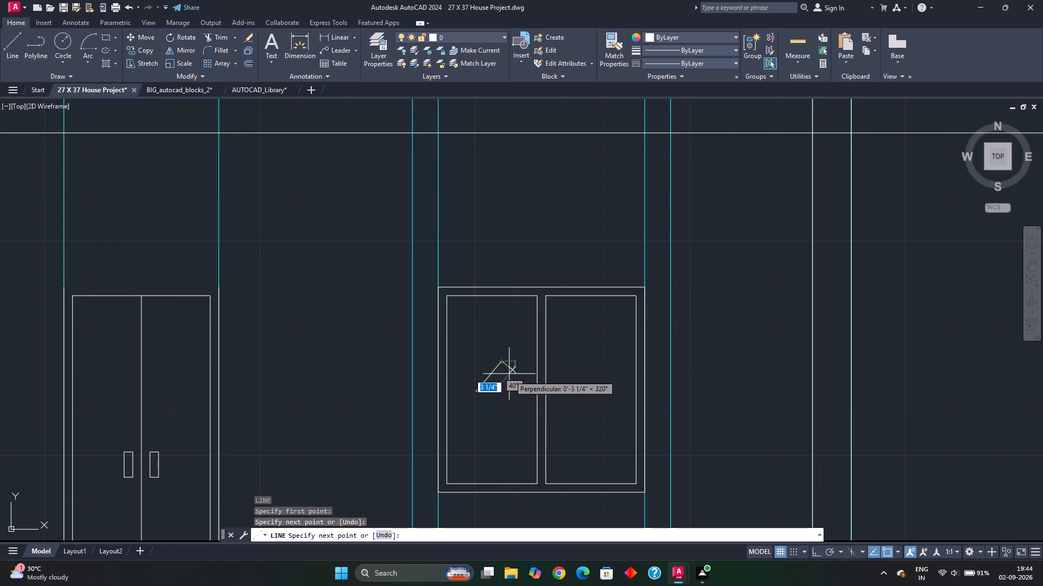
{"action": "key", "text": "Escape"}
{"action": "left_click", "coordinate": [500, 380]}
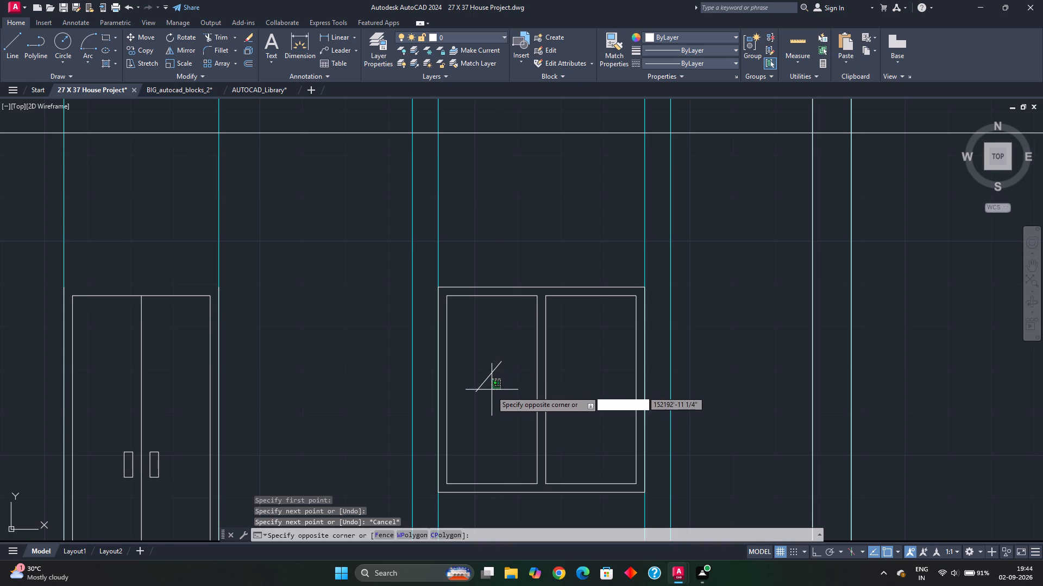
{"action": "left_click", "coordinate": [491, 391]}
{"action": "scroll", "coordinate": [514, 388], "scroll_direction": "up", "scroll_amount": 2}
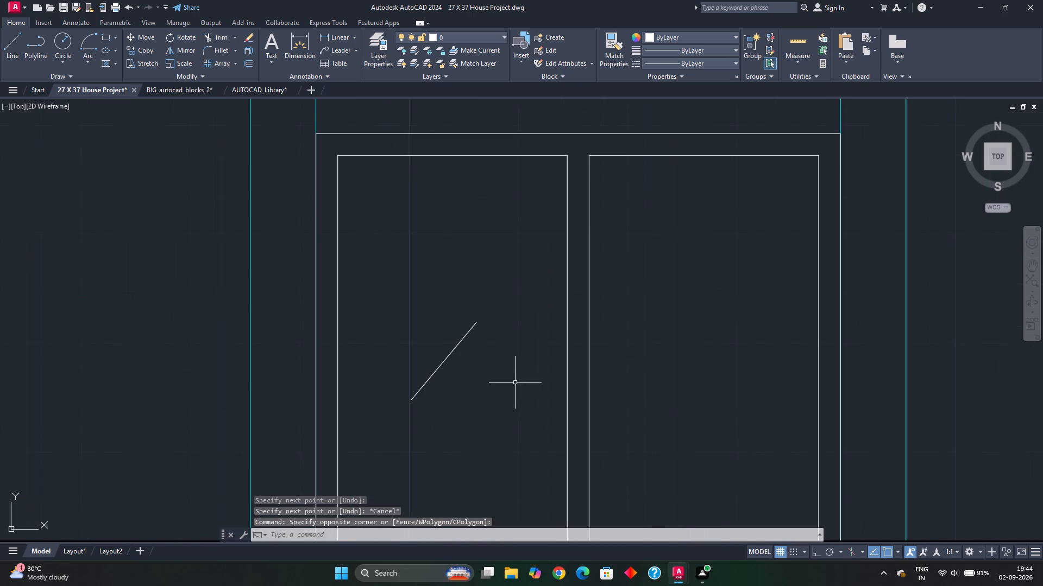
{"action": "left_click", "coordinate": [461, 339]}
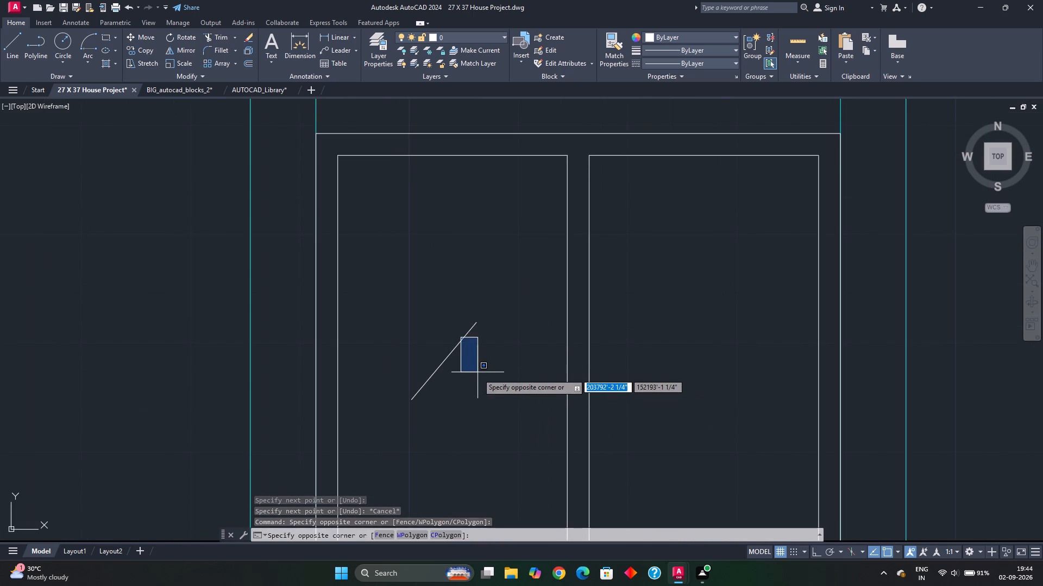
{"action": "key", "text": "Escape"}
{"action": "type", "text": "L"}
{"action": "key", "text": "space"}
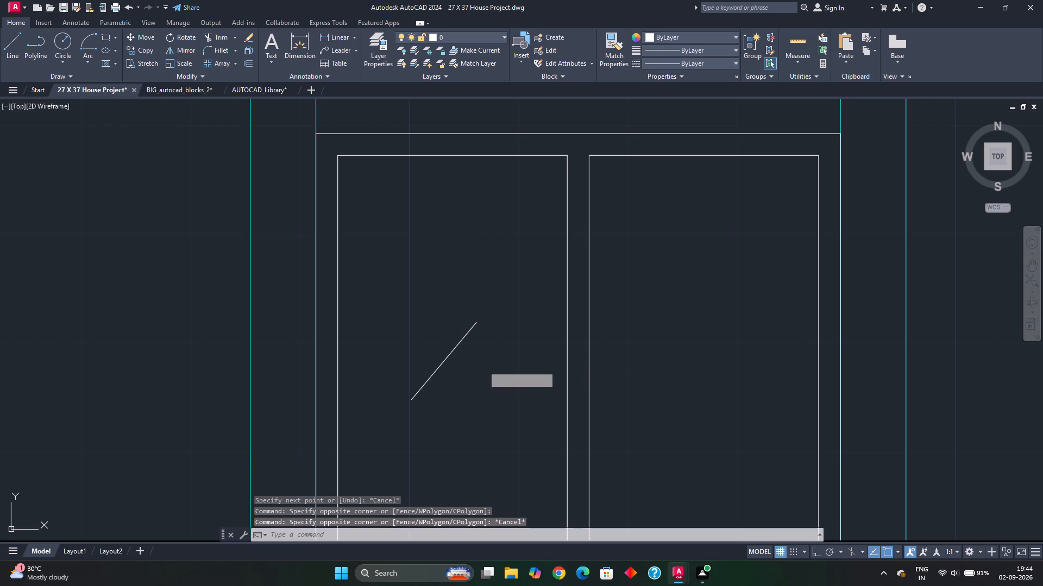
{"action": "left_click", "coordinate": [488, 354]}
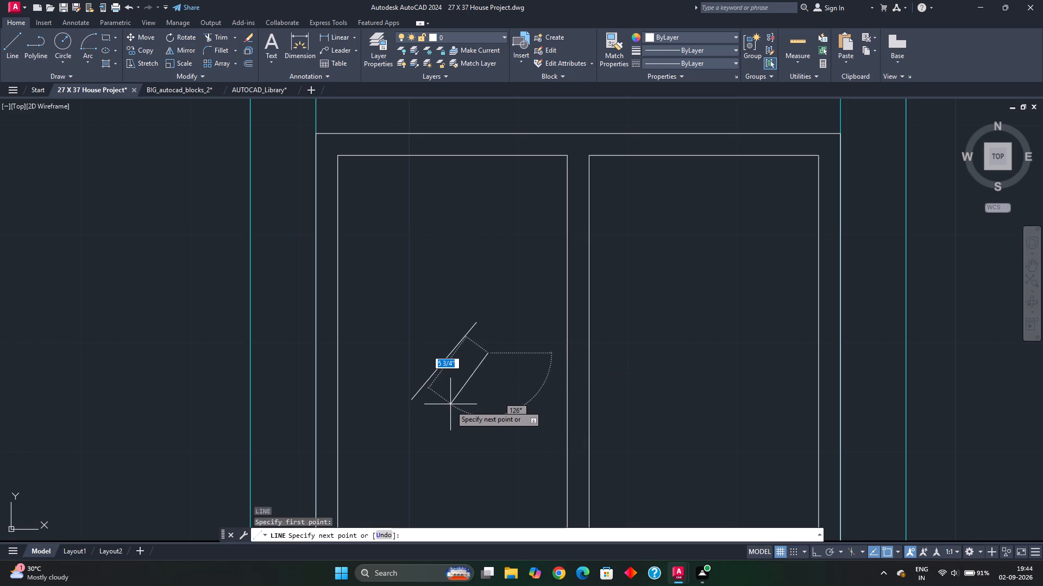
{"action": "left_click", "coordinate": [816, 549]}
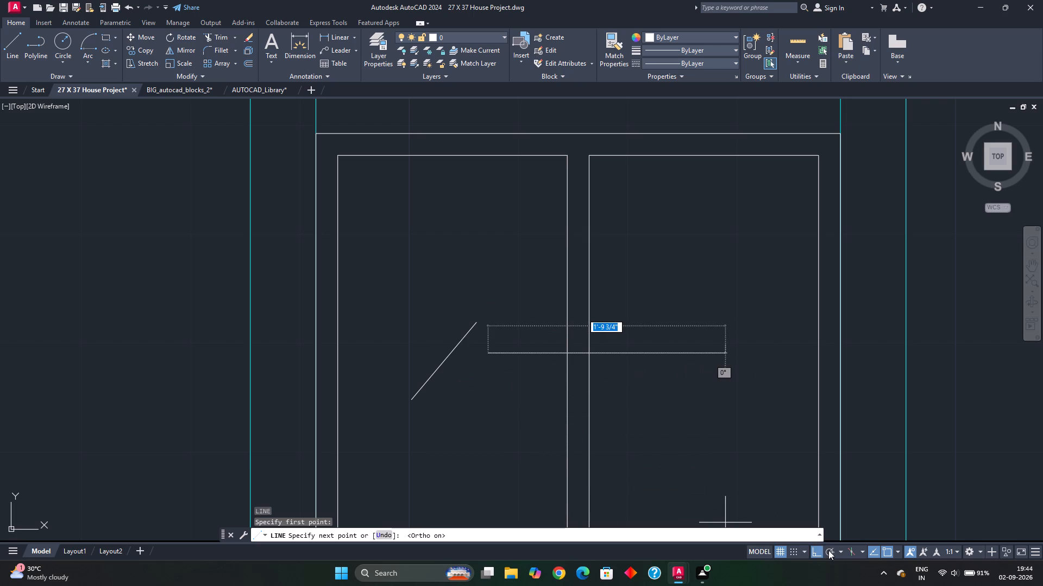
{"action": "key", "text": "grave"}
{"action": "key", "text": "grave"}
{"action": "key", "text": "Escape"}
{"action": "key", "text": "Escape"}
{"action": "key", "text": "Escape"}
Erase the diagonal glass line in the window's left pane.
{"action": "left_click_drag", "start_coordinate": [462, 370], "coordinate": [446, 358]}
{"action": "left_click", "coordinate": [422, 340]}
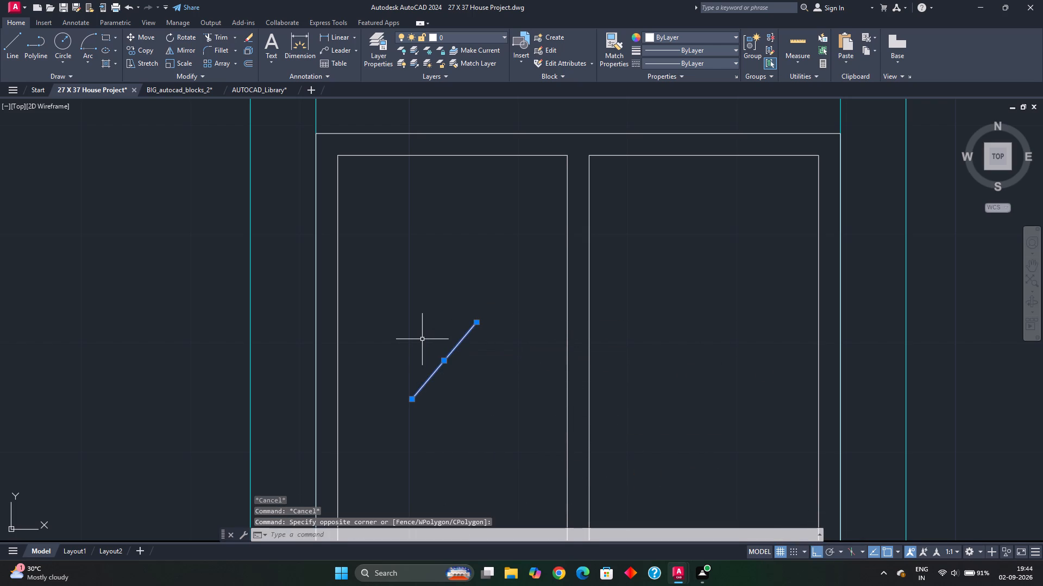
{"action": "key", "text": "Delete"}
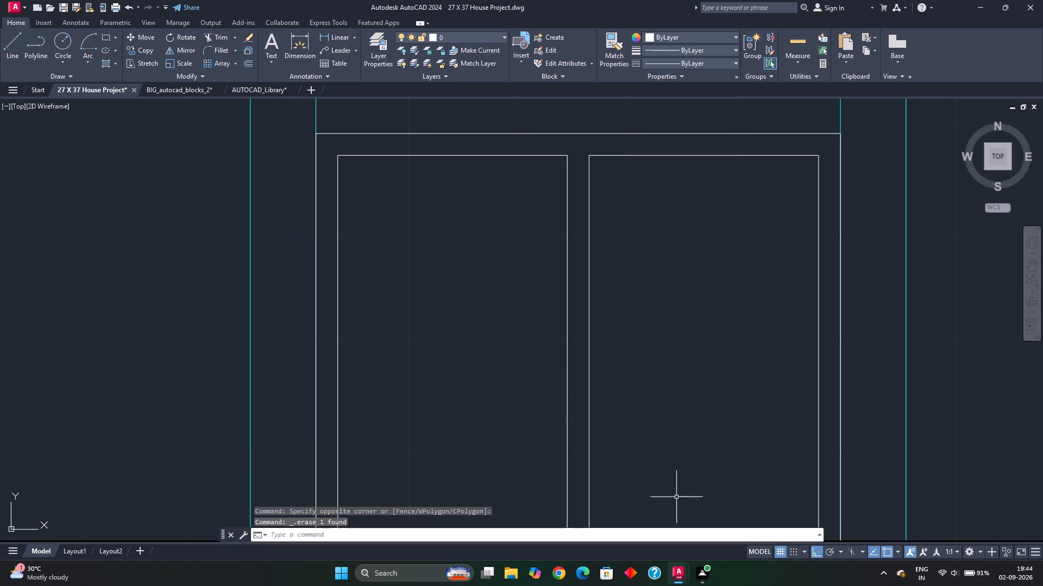
Turn on polar tracking with the 23, 45, 68, 90 degree angle increments.
{"action": "left_click", "coordinate": [840, 551]}
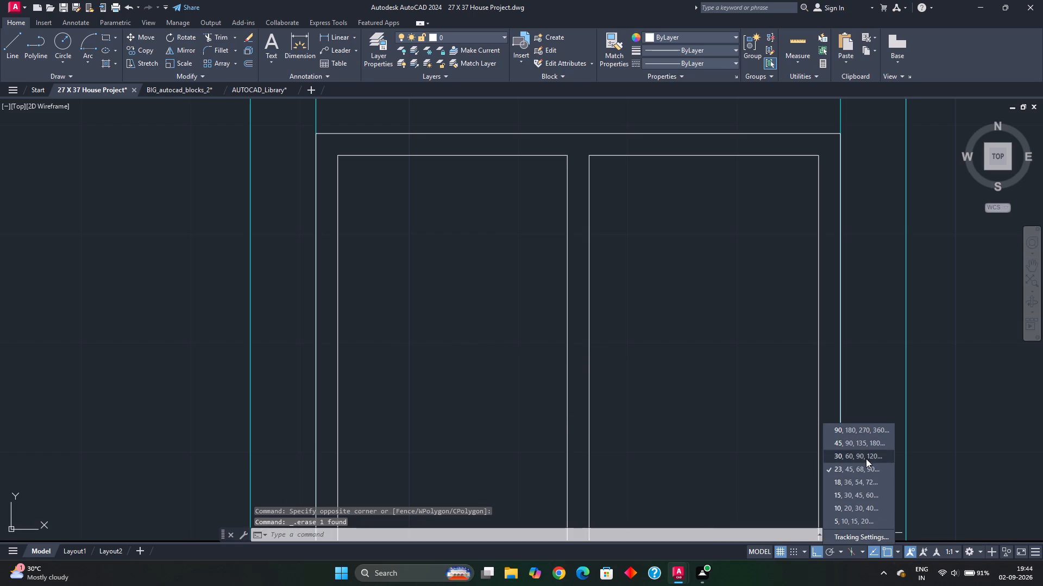
{"action": "left_click", "coordinate": [864, 465]}
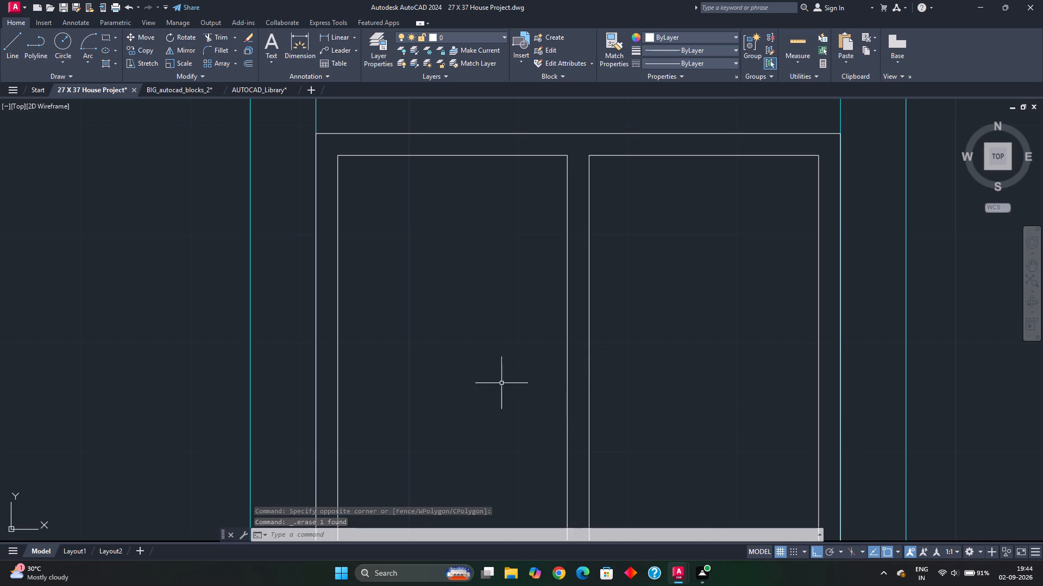
{"action": "left_click", "coordinate": [830, 551]}
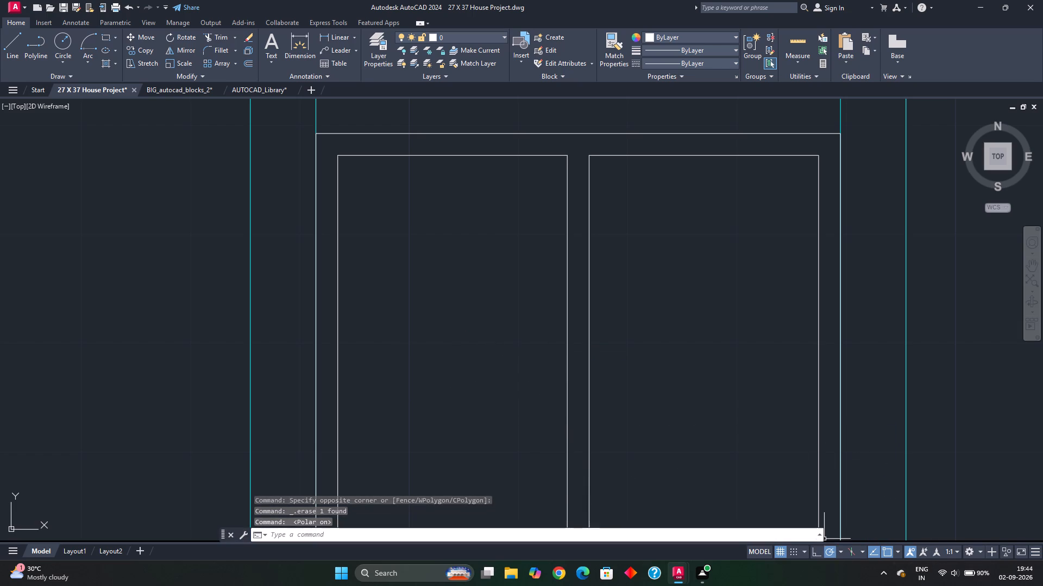
Draw three parallel 45-degree glass lines of decreasing length in the window's left pane, the longest about 9 1/4".
{"action": "key", "text": "l"}
{"action": "key", "text": "Return"}
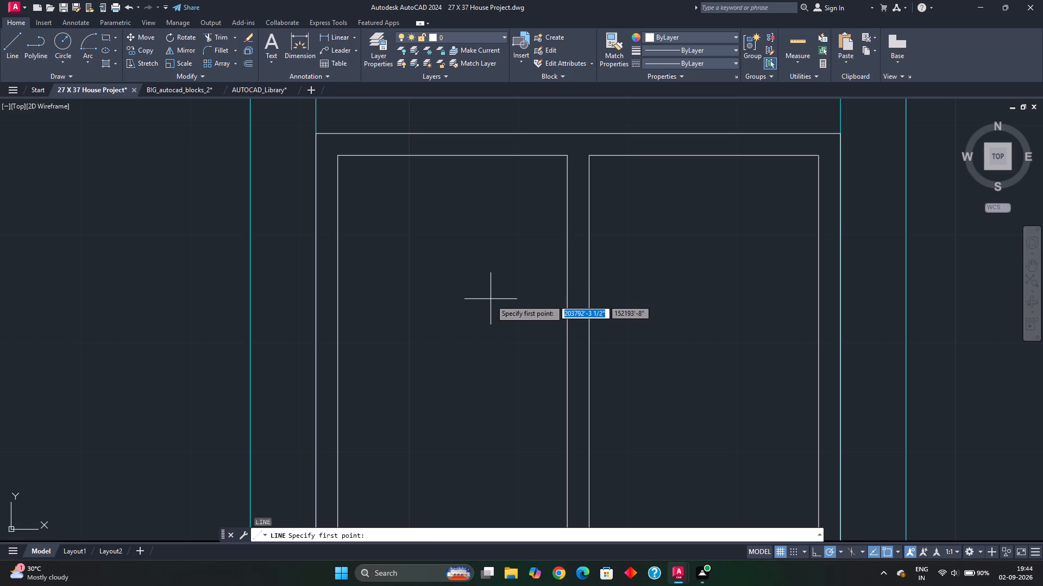
{"action": "left_click", "coordinate": [475, 299]}
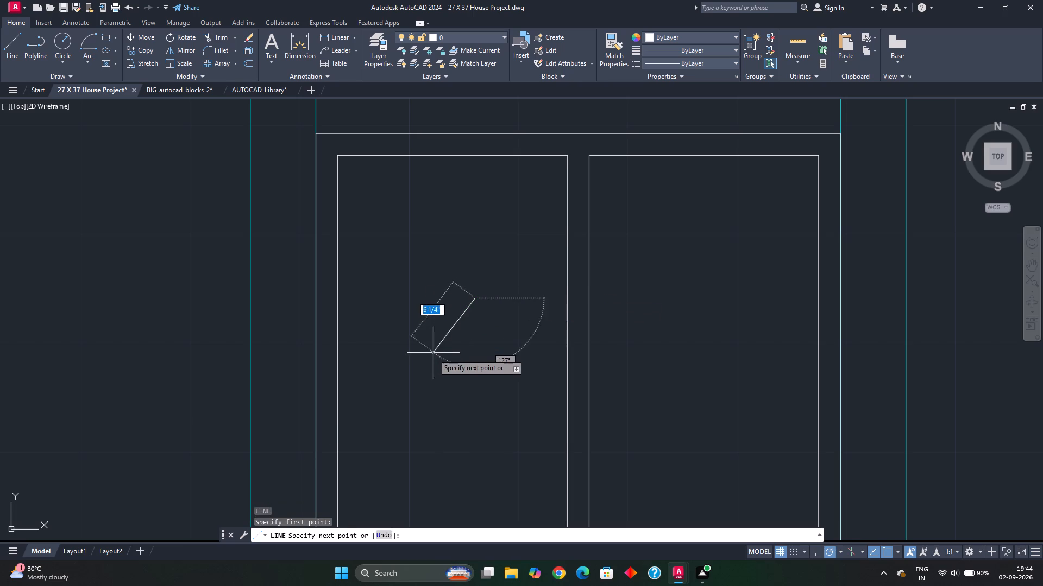
{"action": "left_click", "coordinate": [408, 373]}
{"action": "key", "text": "Escape"}
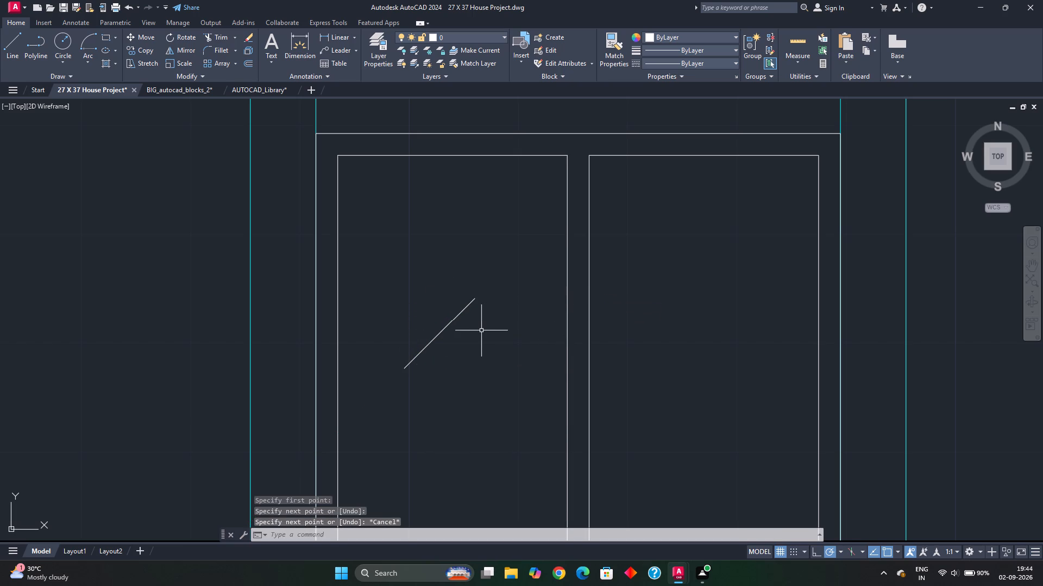
{"action": "key", "text": "space"}
{"action": "left_click", "coordinate": [483, 329]}
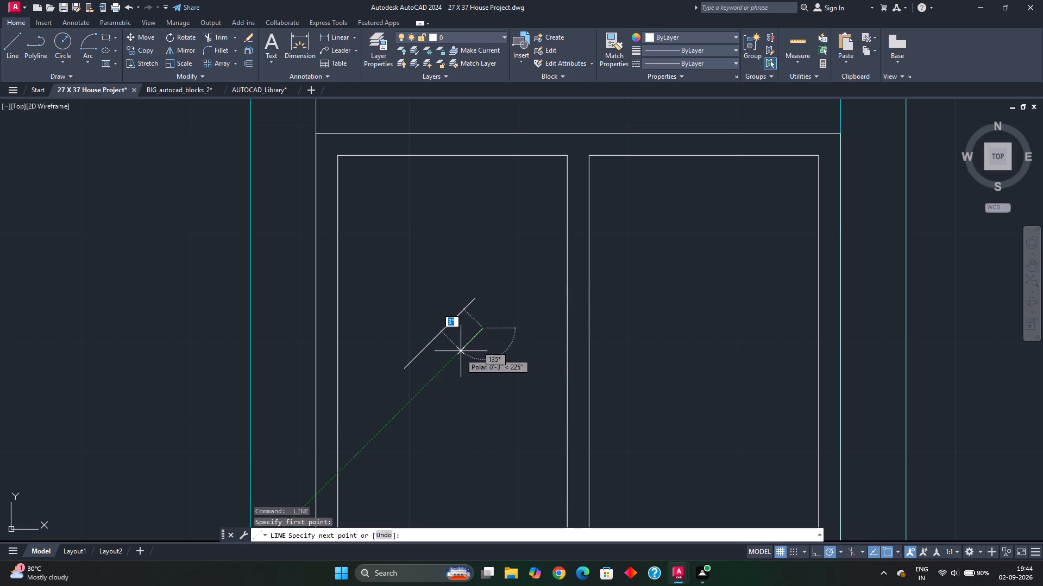
{"action": "left_click", "coordinate": [433, 375]}
{"action": "key", "text": "Escape"}
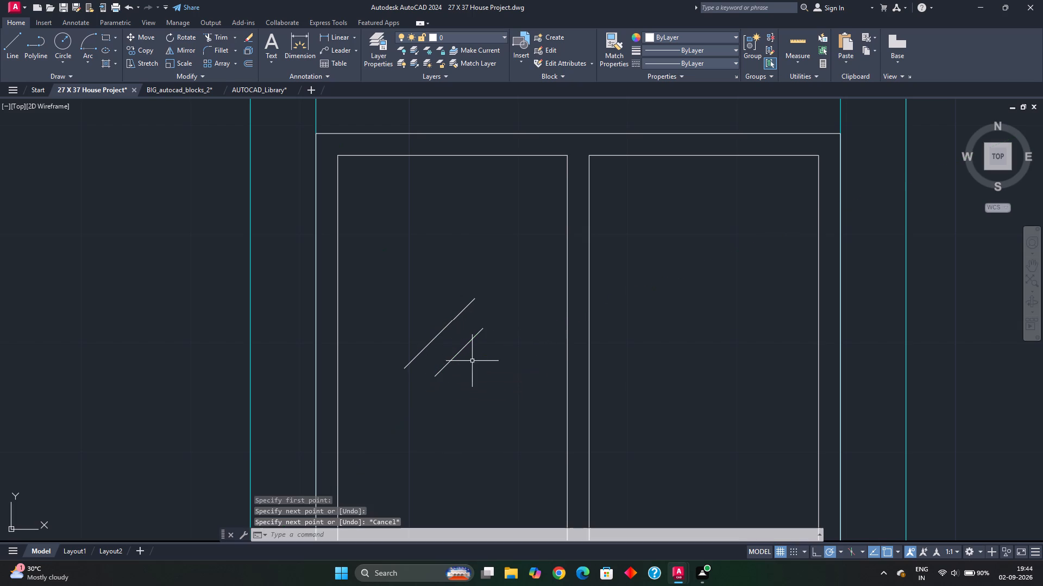
{"action": "left_click", "coordinate": [487, 356]}
{"action": "key", "text": "Escape"}
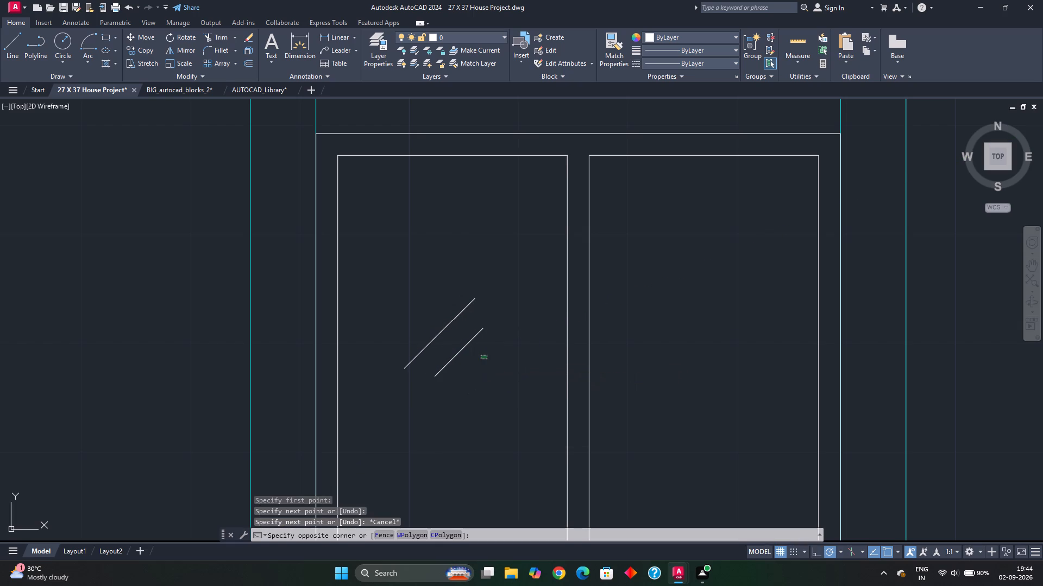
{"action": "key", "text": "space"}
{"action": "left_click", "coordinate": [486, 354]}
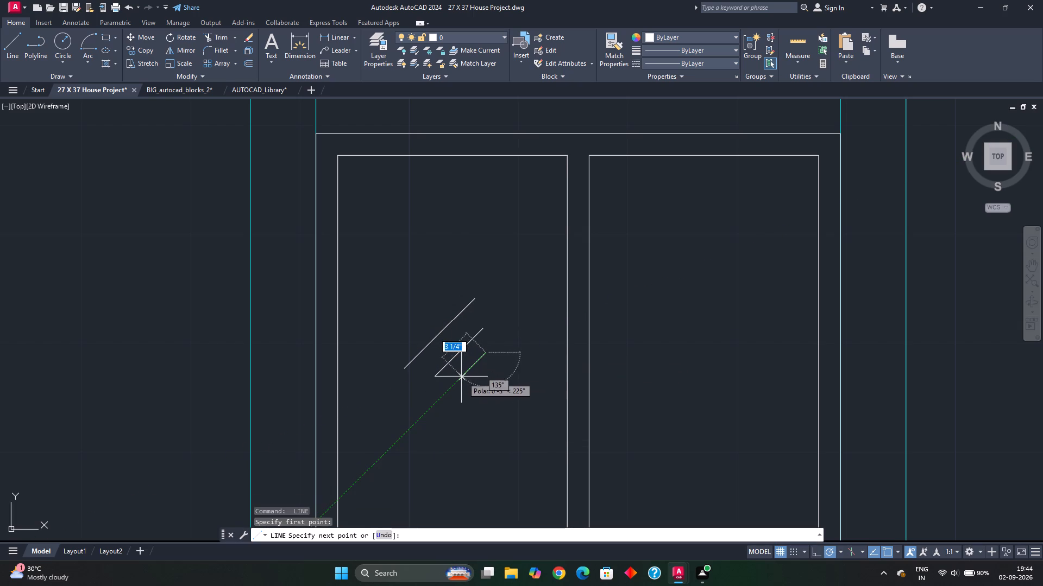
{"action": "left_click", "coordinate": [456, 380]}
{"action": "key", "text": "Escape"}
{"action": "key", "text": "Escape"}
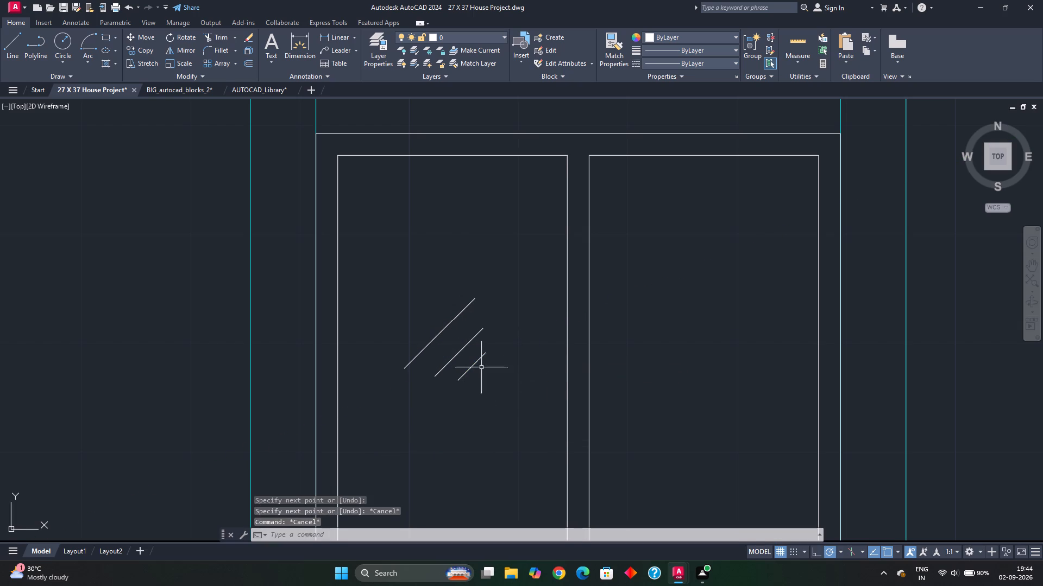
Move the three glass lines straight down about 4 1/4" within the left pane.
{"action": "scroll", "coordinate": [448, 316], "scroll_direction": "down", "scroll_amount": 1}
{"action": "scroll", "coordinate": [481, 374], "scroll_direction": "down", "scroll_amount": 2}
{"action": "middle_click_drag", "start_coordinate": [480, 382], "coordinate": [482, 393]}
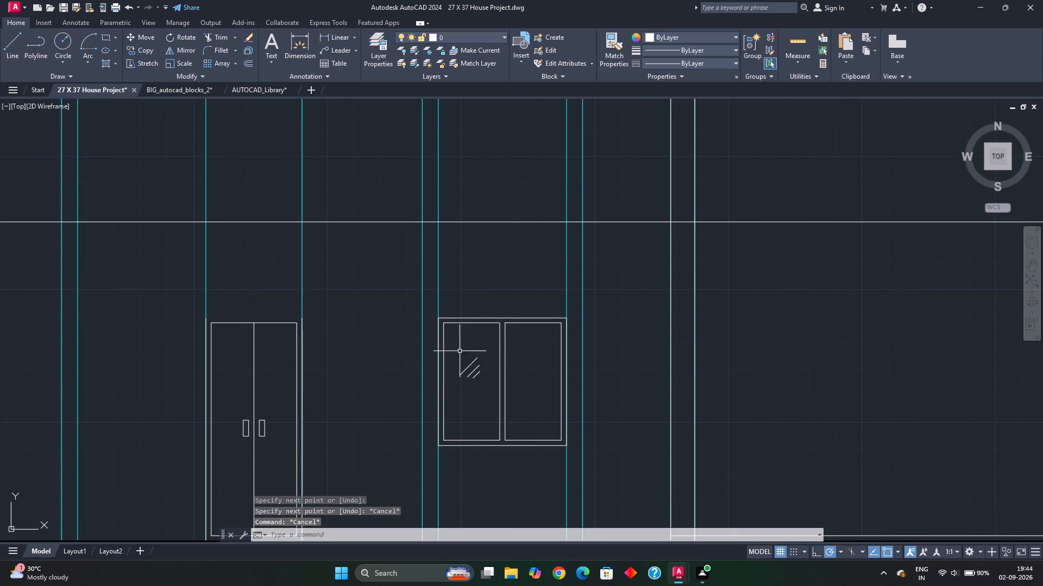
{"action": "left_click", "coordinate": [458, 349]}
{"action": "left_click", "coordinate": [492, 391]}
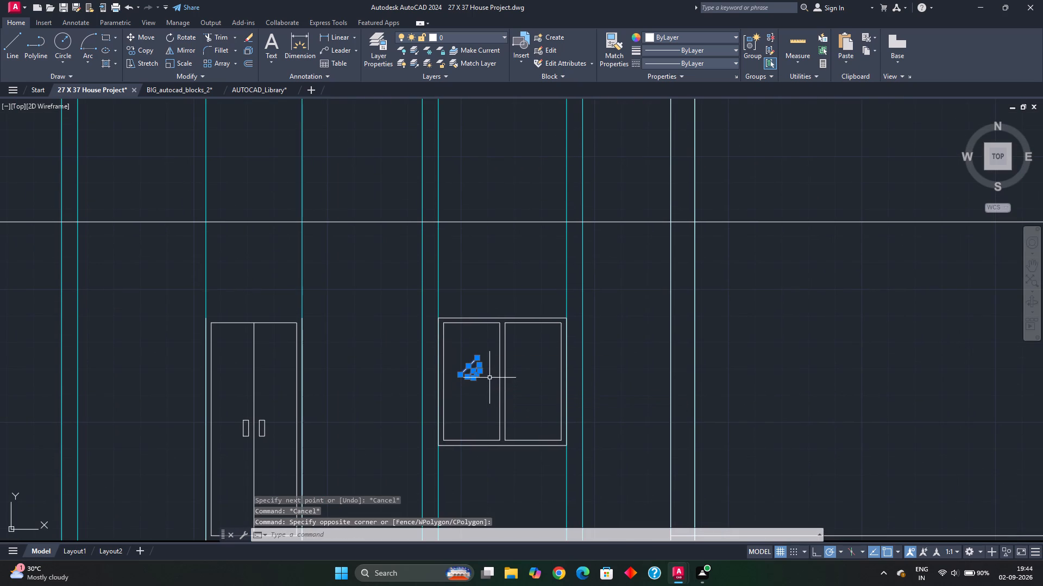
{"action": "key", "text": "m"}
{"action": "key", "text": "Return"}
{"action": "scroll", "coordinate": [464, 381], "scroll_direction": "up", "scroll_amount": 1}
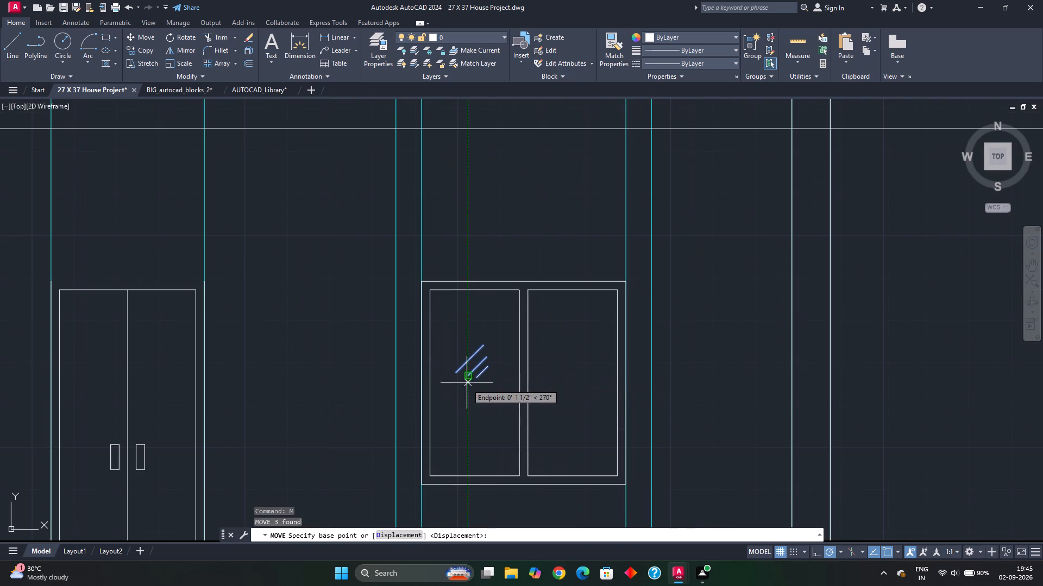
{"action": "left_click", "coordinate": [467, 377]}
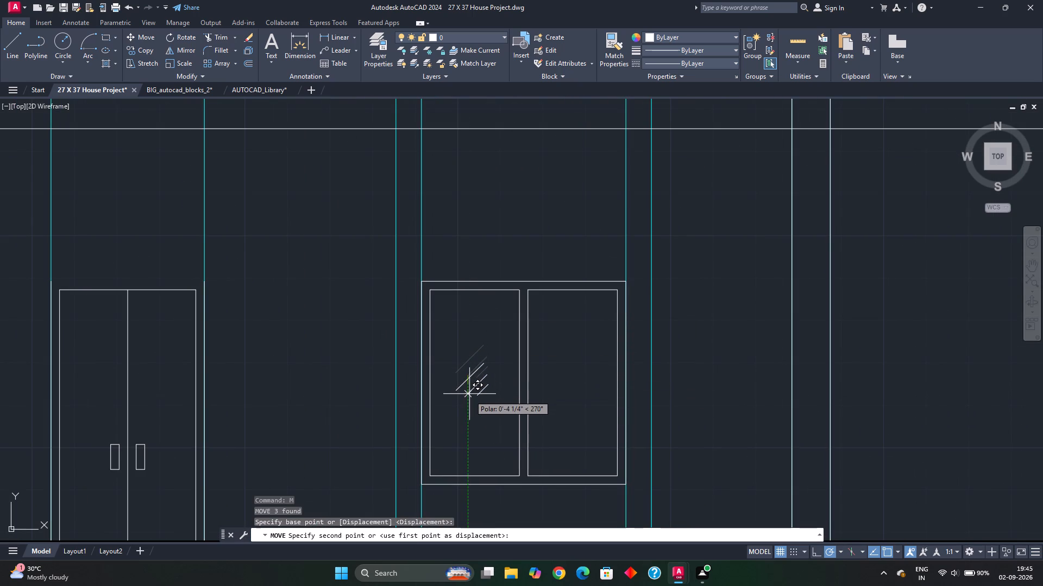
{"action": "left_click", "coordinate": [469, 396]}
Copy the three glass lines horizontally about 1'-10 1/2" into the window's right pane.
{"action": "left_click", "coordinate": [451, 348]}
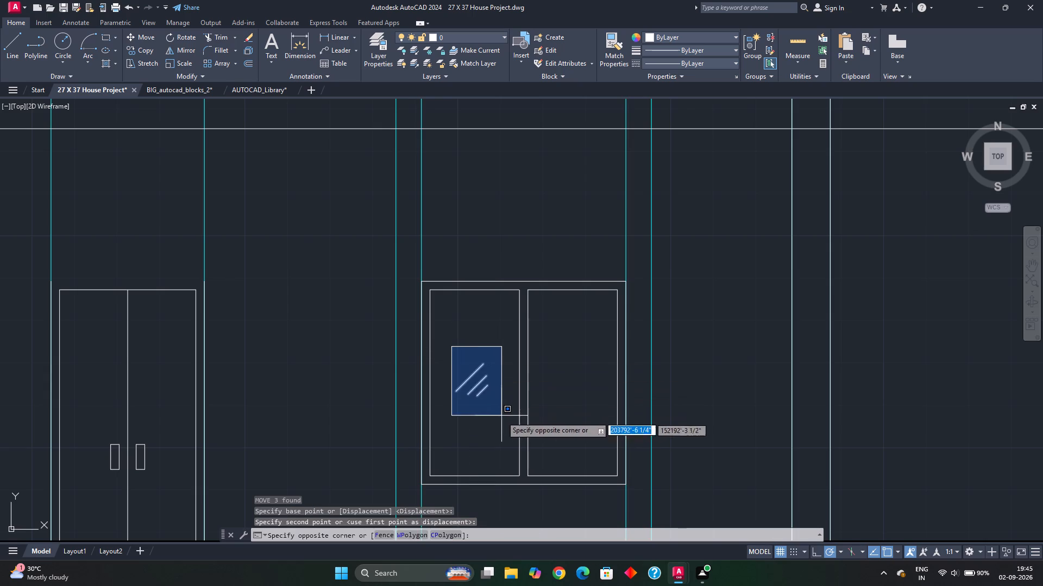
{"action": "left_click", "coordinate": [501, 416]}
{"action": "key", "text": "c"}
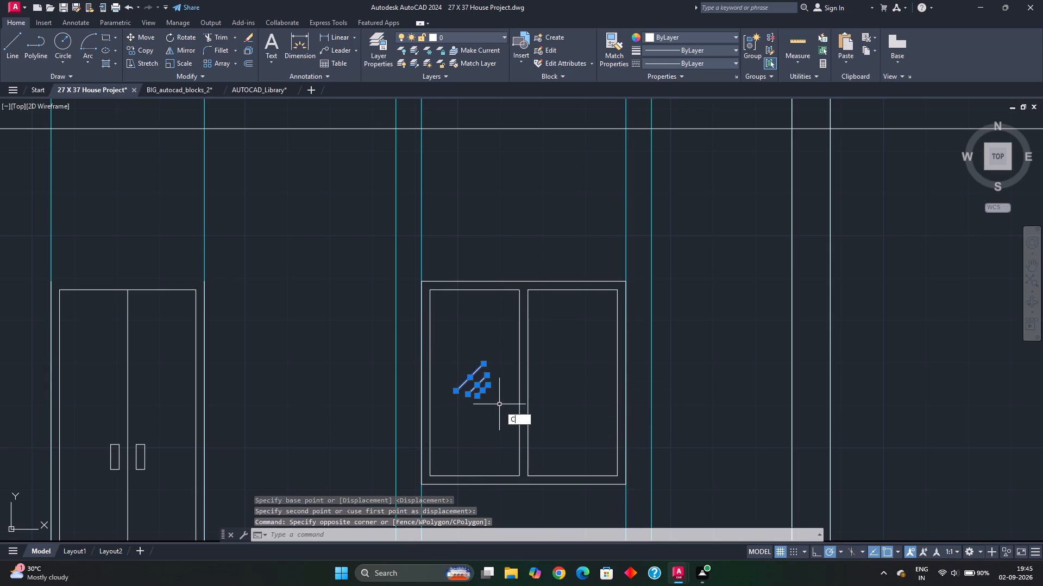
{"action": "key", "text": "o"}
{"action": "key", "text": "space"}
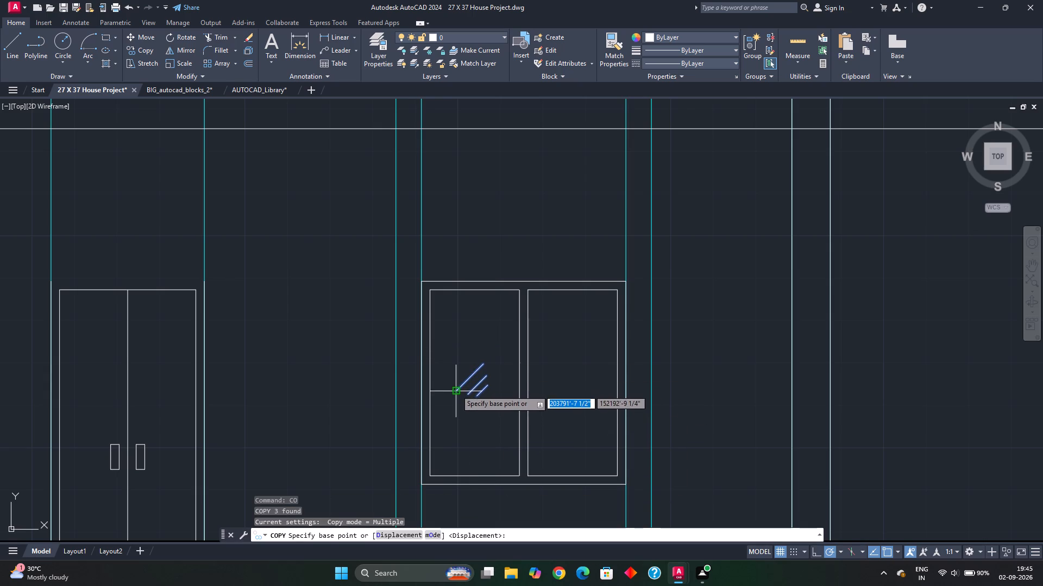
{"action": "left_click", "coordinate": [456, 390]}
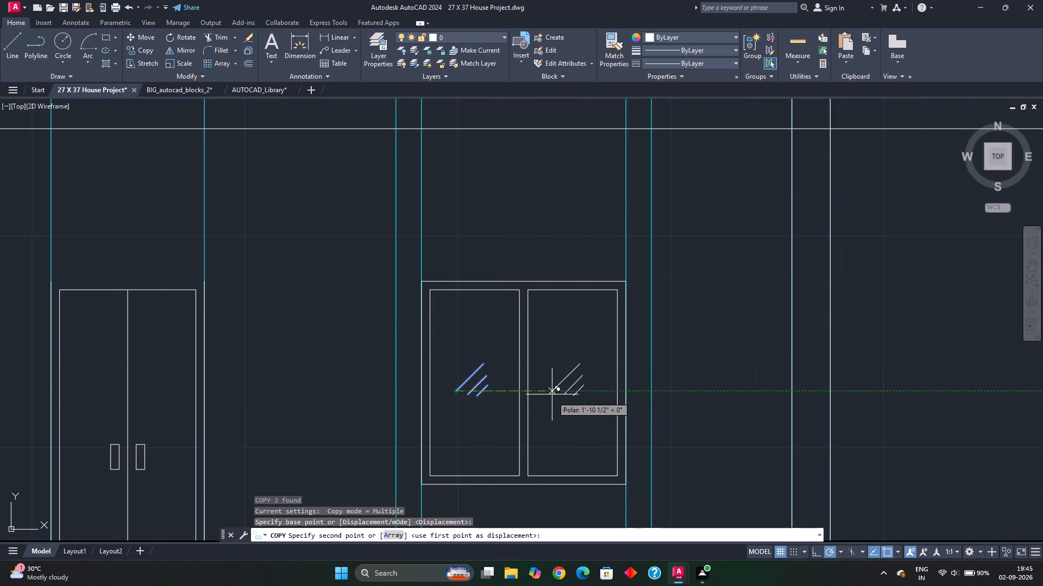
{"action": "left_click", "coordinate": [552, 392]}
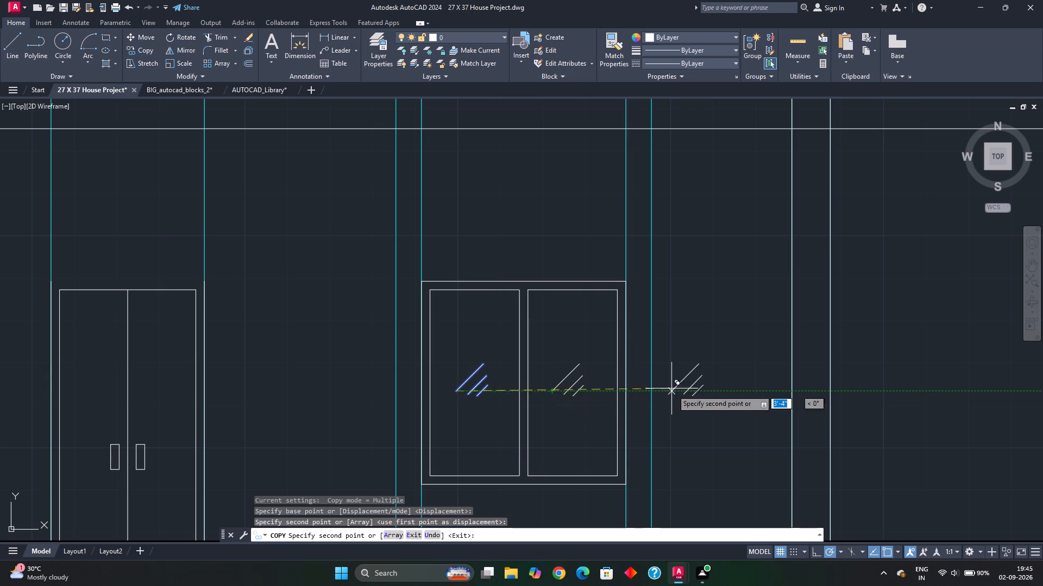
{"action": "key", "text": "Escape"}
Offset the window's outer head line 6" upward.
{"action": "scroll", "coordinate": [643, 410], "scroll_direction": "down", "scroll_amount": 2}
{"action": "middle_click_drag", "start_coordinate": [643, 410], "coordinate": [681, 400]}
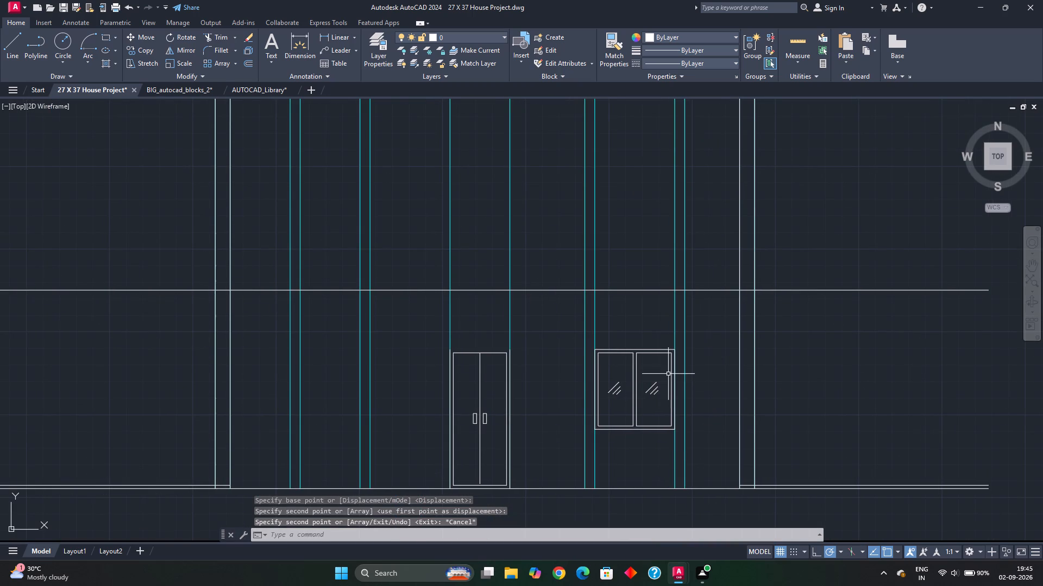
{"action": "scroll", "coordinate": [663, 373], "scroll_direction": "up", "scroll_amount": 2}
{"action": "middle_click_drag", "start_coordinate": [664, 375], "coordinate": [670, 385]}
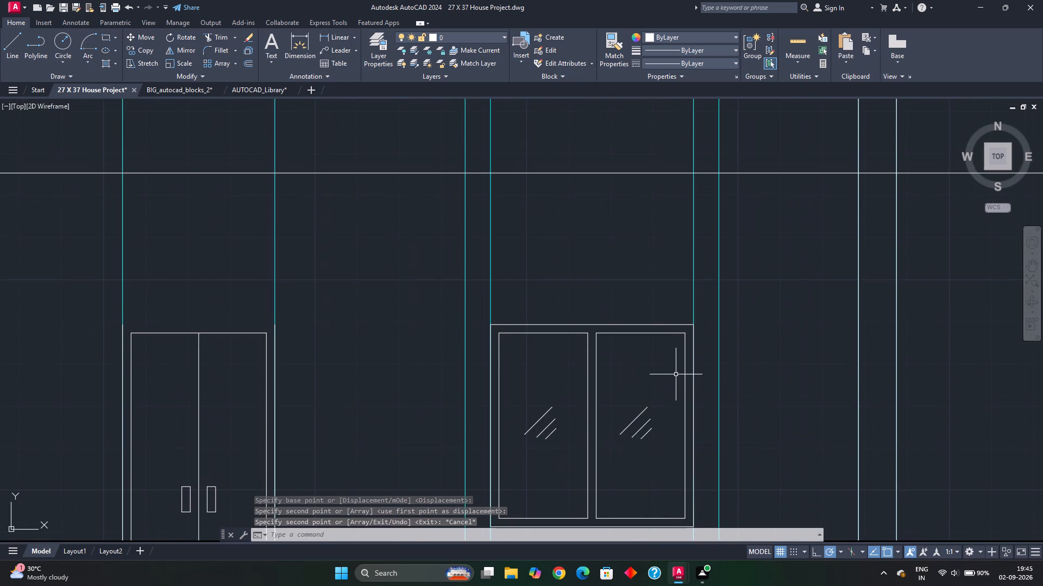
{"action": "scroll", "coordinate": [674, 383], "scroll_direction": "down", "scroll_amount": 1}
{"action": "middle_click", "coordinate": [674, 384]}
{"action": "middle_click_drag", "start_coordinate": [682, 428], "coordinate": [722, 370]}
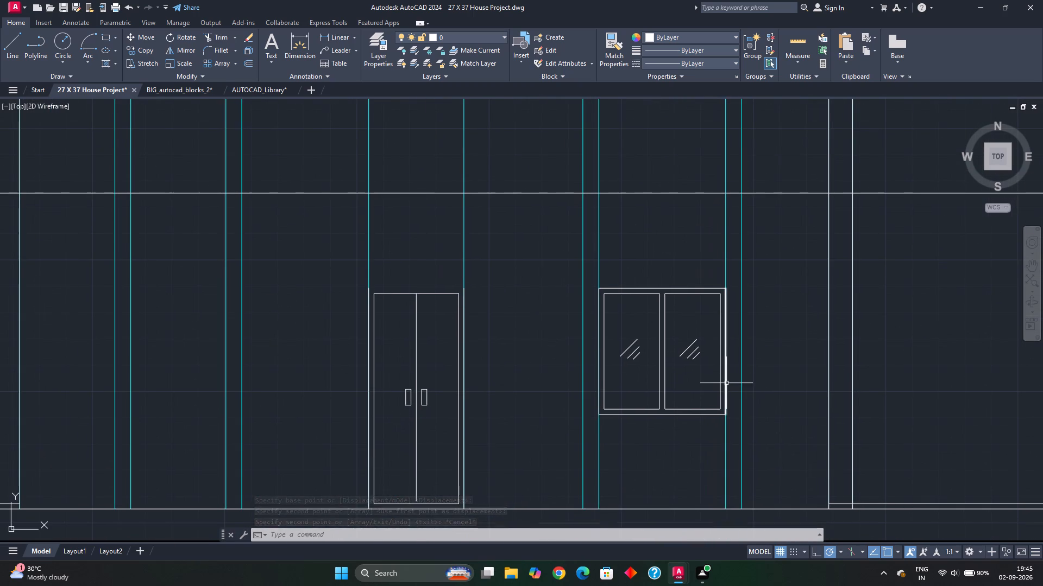
{"action": "middle_click_drag", "start_coordinate": [662, 289], "coordinate": [662, 308]}
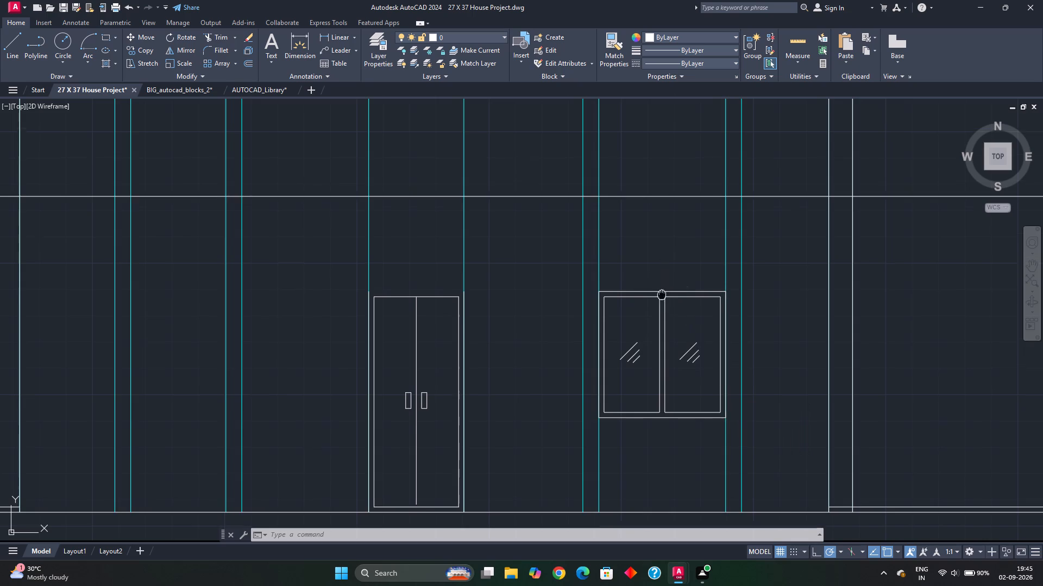
{"action": "middle_click_drag", "start_coordinate": [662, 308], "coordinate": [668, 335]}
{"action": "middle_click_drag", "start_coordinate": [633, 340], "coordinate": [639, 365]}
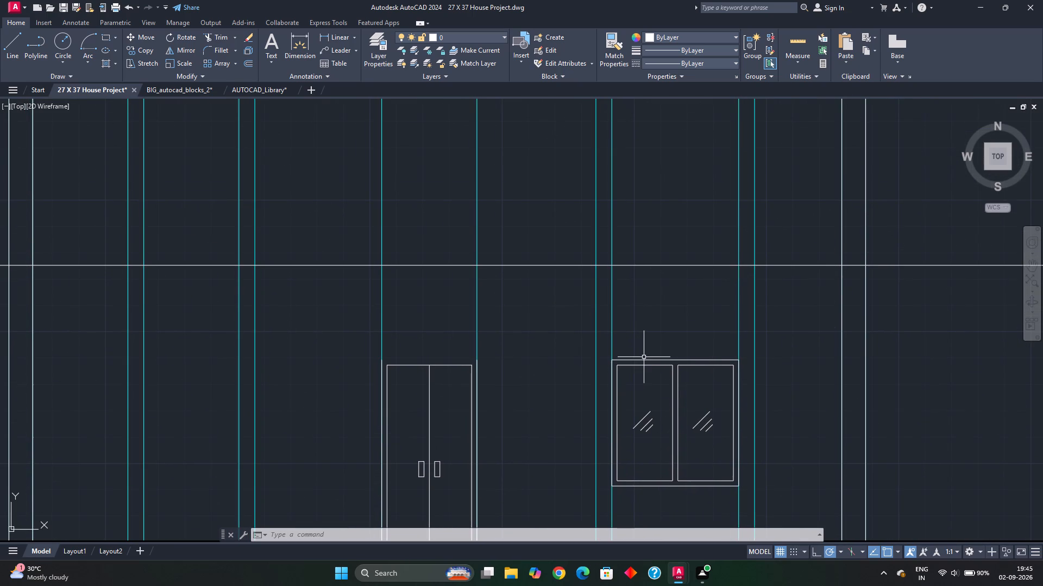
{"action": "left_click", "coordinate": [651, 360]}
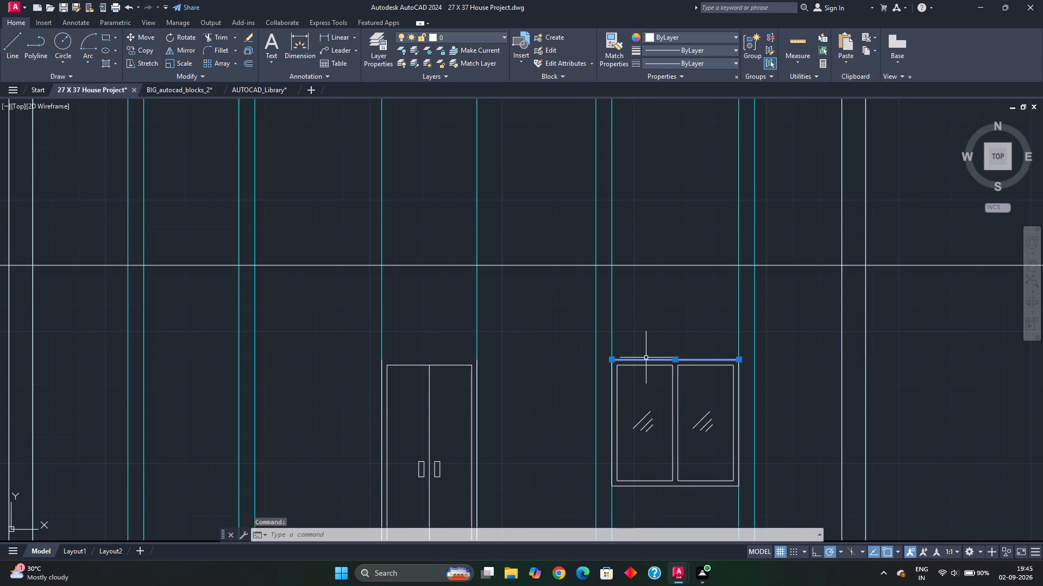
{"action": "key", "text": "o"}
{"action": "key", "text": "Return"}
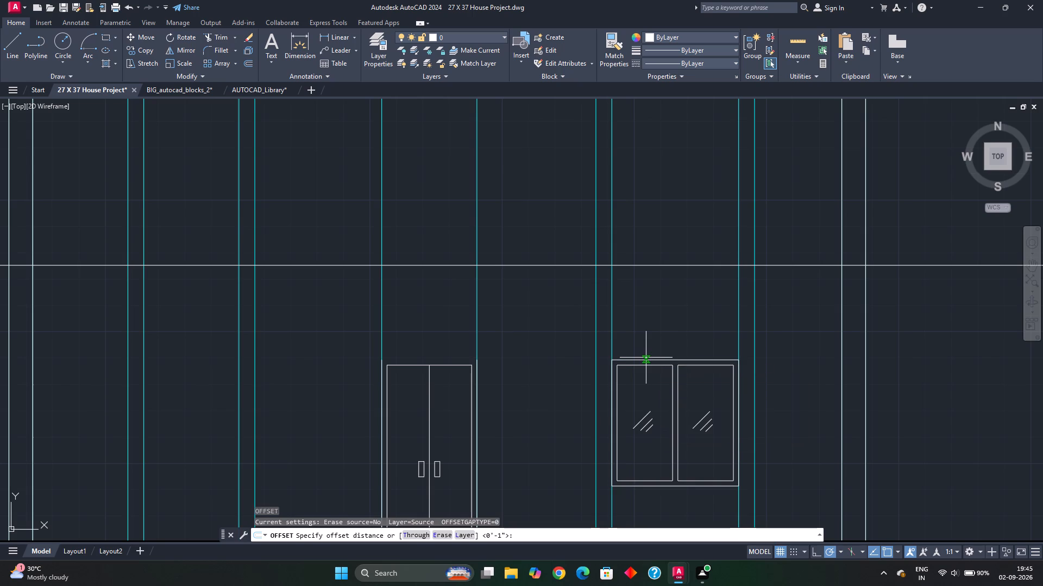
{"action": "key", "text": "6"}
{"action": "key", "text": "shift+quotedbl"}
{"action": "key", "text": "Return"}
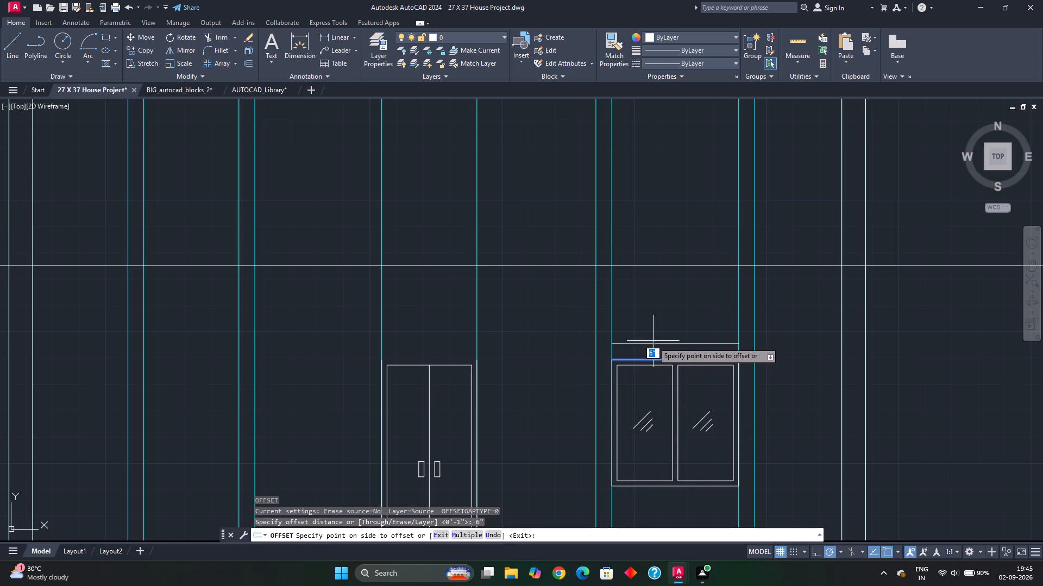
{"action": "left_click", "coordinate": [646, 342]}
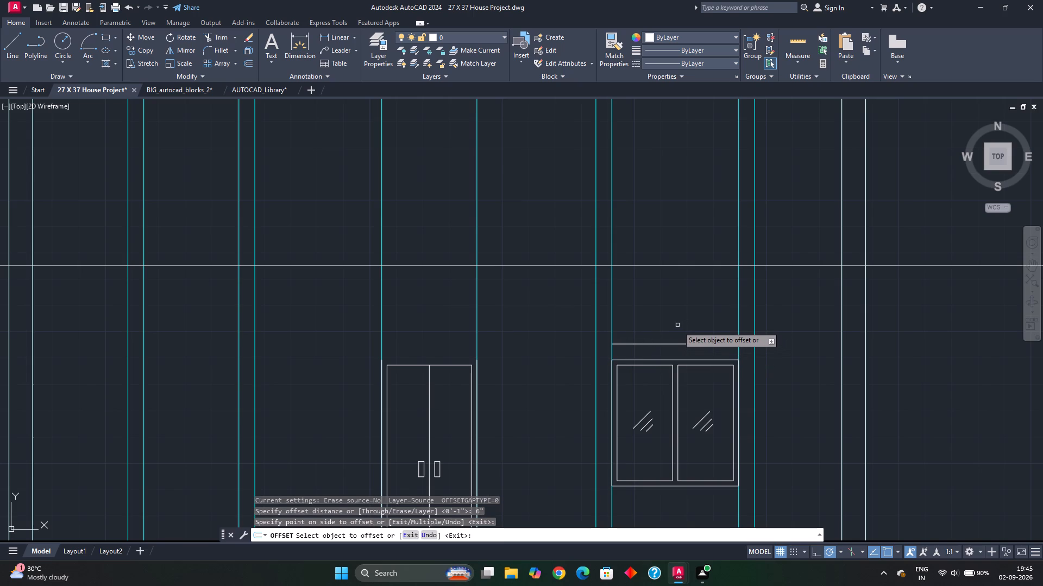
Extend the offset line and the window's outer head line to the outer cyan projection lines on both sides.
{"action": "key", "text": "e"}
{"action": "key", "text": "x"}
{"action": "key", "text": "Escape"}
{"action": "key", "text": "Escape"}
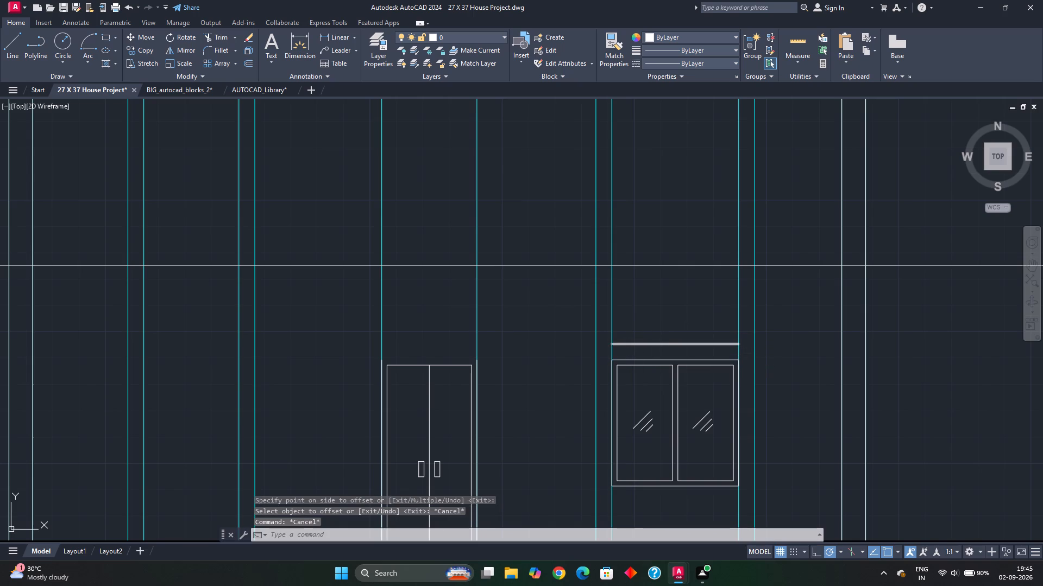
{"action": "type", "text": "EX"}
{"action": "key", "text": "space"}
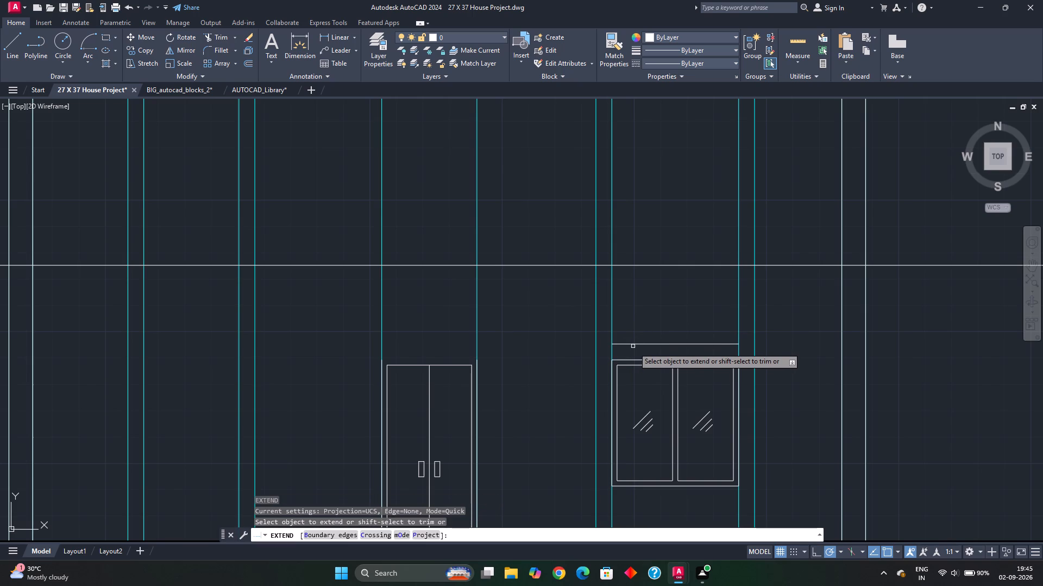
{"action": "left_click", "coordinate": [633, 345]}
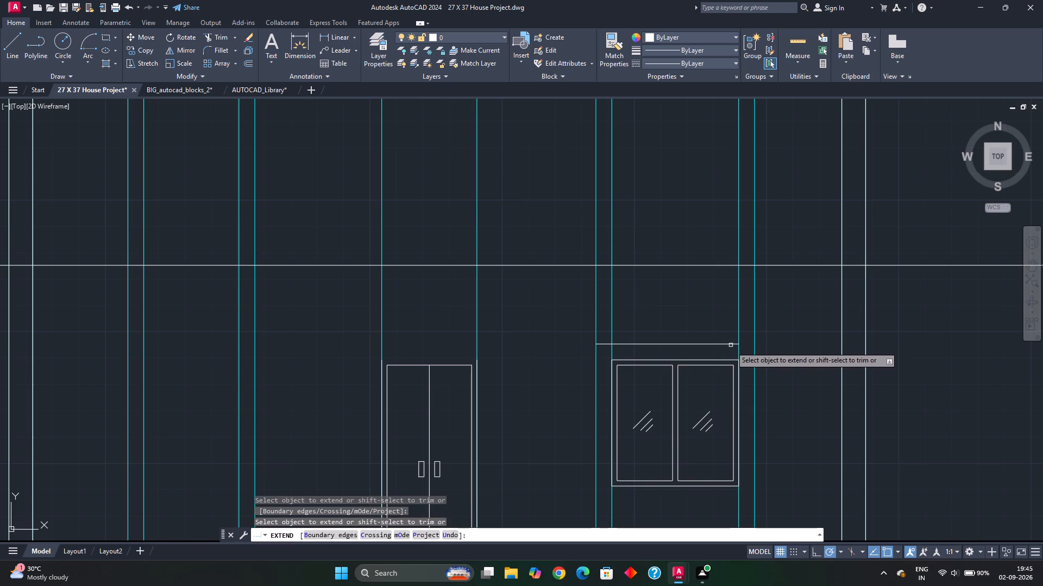
{"action": "left_click", "coordinate": [733, 345]}
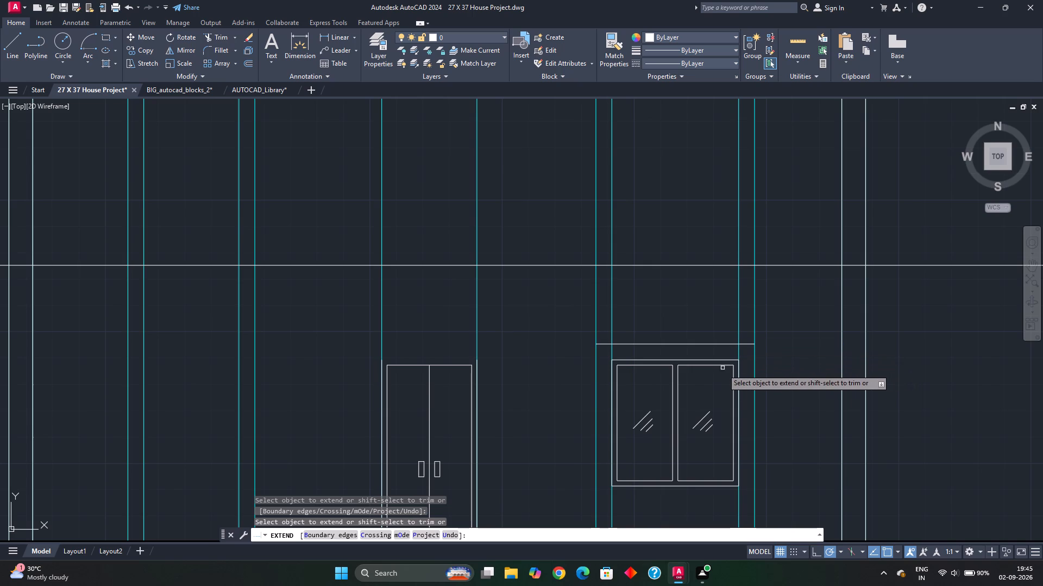
{"action": "scroll", "coordinate": [604, 362], "scroll_direction": "up", "scroll_amount": 2}
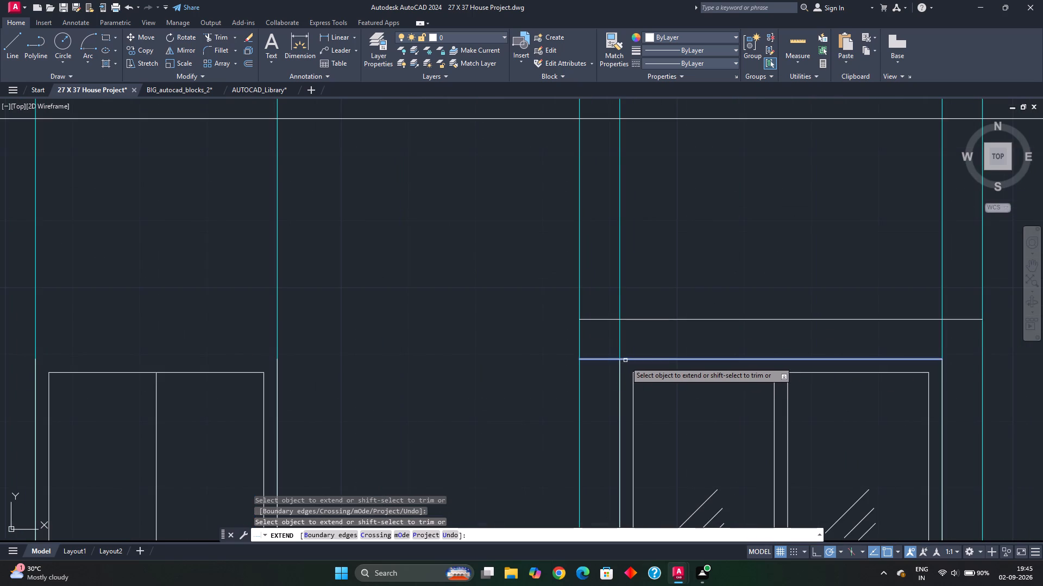
{"action": "left_click", "coordinate": [625, 361]}
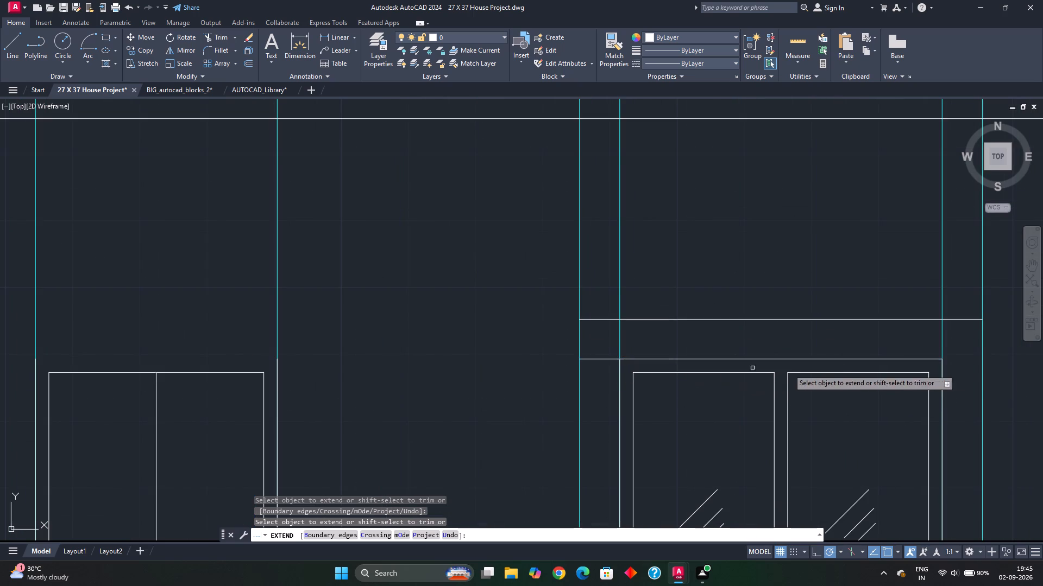
{"action": "left_click", "coordinate": [917, 361]}
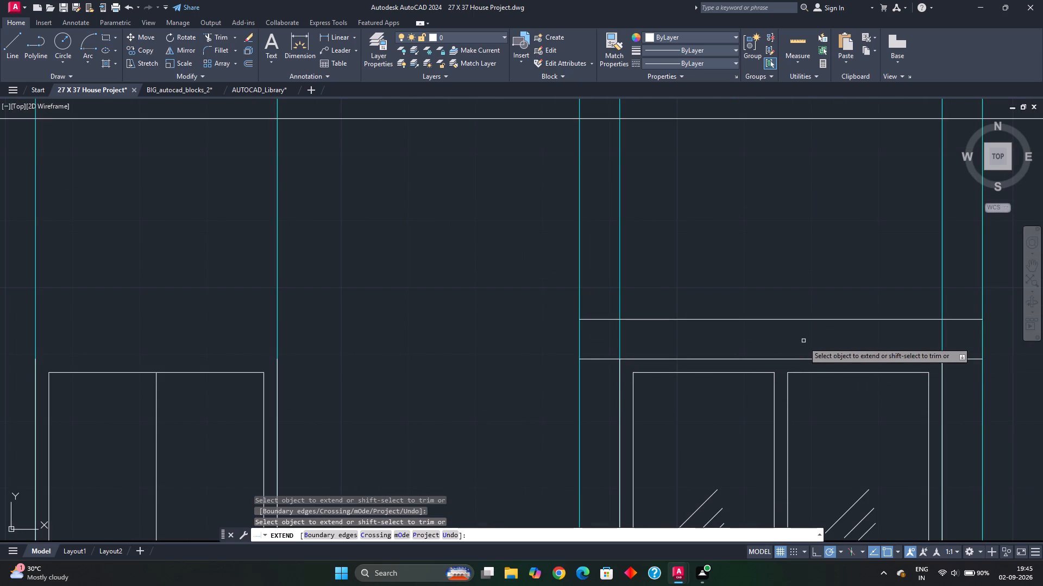
{"action": "key", "text": "Escape"}
Close both ends of the 6" band above the window with short vertical lines.
{"action": "key", "text": "l"}
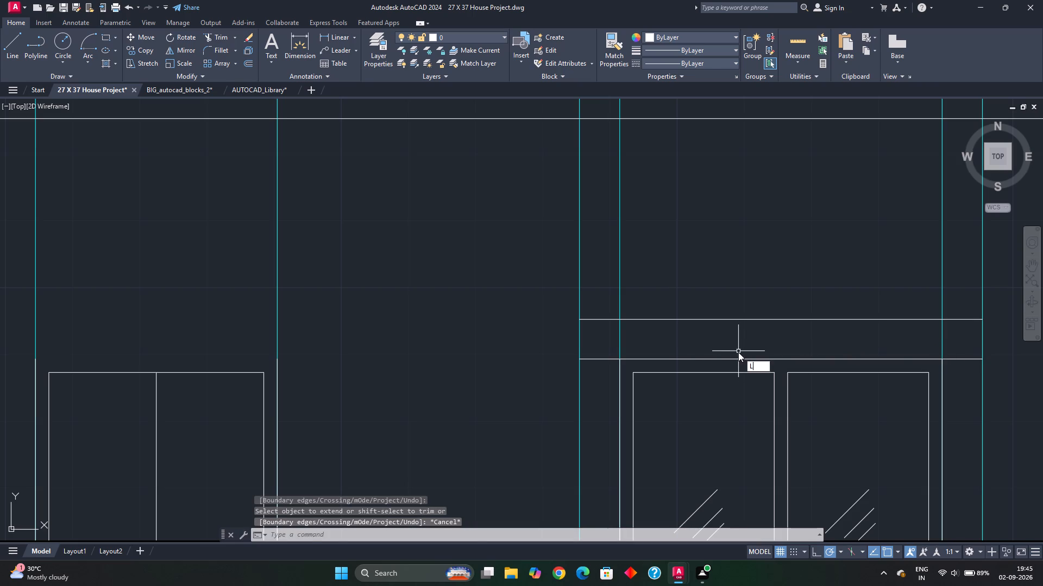
{"action": "key", "text": "Return"}
{"action": "left_click", "coordinate": [582, 319]}
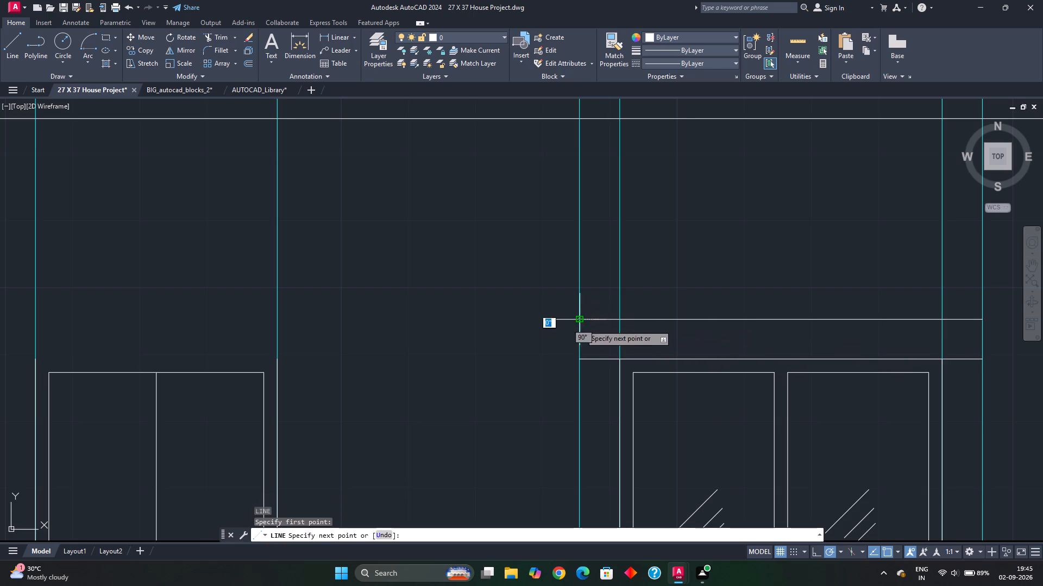
{"action": "left_click", "coordinate": [577, 360]}
{"action": "scroll", "coordinate": [693, 354], "scroll_direction": "down", "scroll_amount": 1}
{"action": "middle_click_drag", "start_coordinate": [693, 354], "coordinate": [648, 352]}
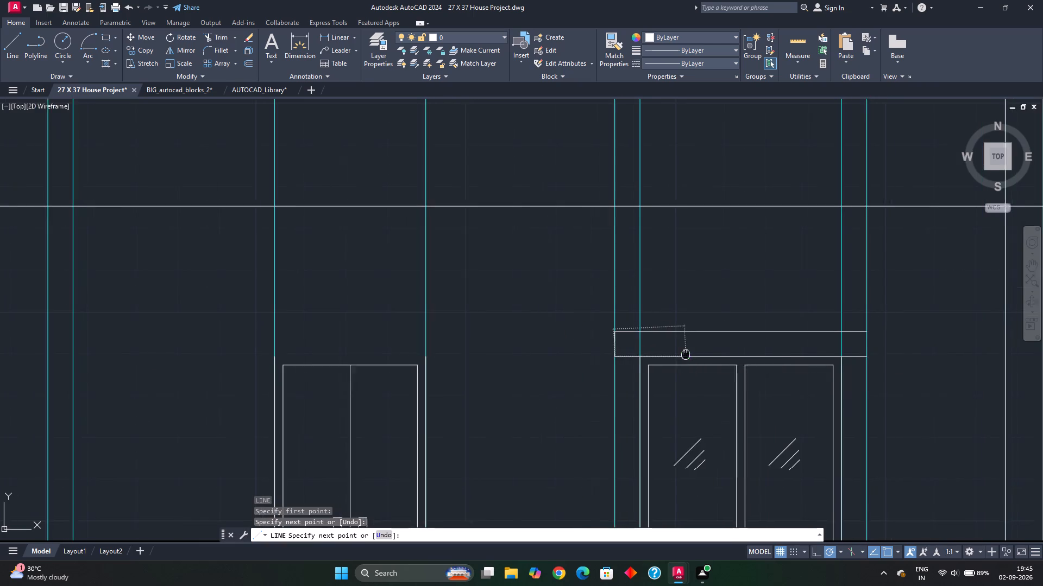
{"action": "middle_click_drag", "start_coordinate": [648, 352], "coordinate": [587, 356]}
{"action": "key", "text": "Escape"}
{"action": "key", "text": "space"}
{"action": "scroll", "coordinate": [765, 361], "scroll_direction": "up", "scroll_amount": 2}
{"action": "left_click", "coordinate": [765, 358]}
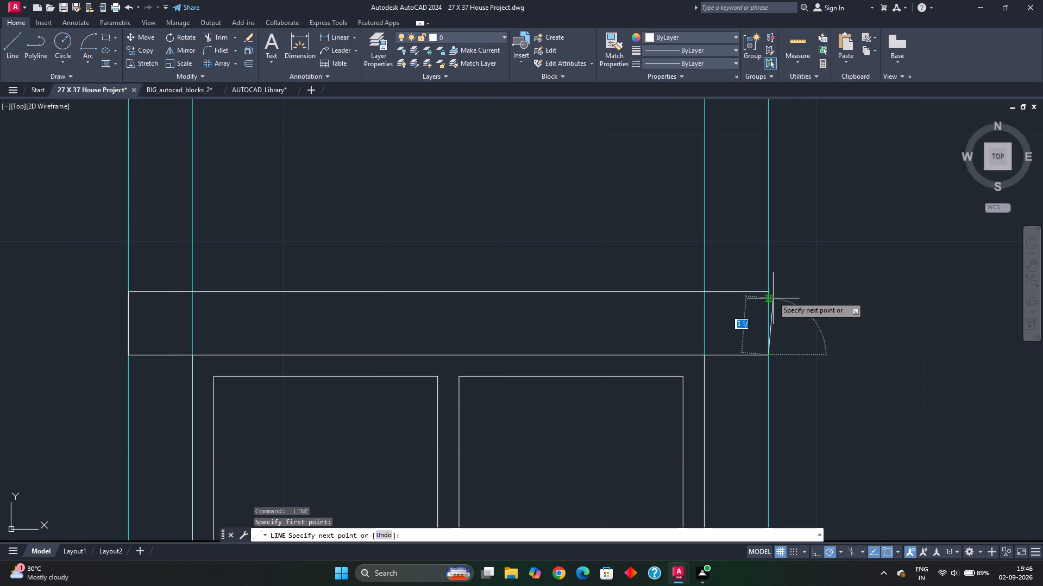
{"action": "left_click", "coordinate": [771, 294]}
{"action": "key", "text": "Escape"}
Copy the projection line at the ground floor plan's entrance door to the inner corners of both passage walls.
{"action": "scroll", "coordinate": [816, 365], "scroll_direction": "down", "scroll_amount": 3}
{"action": "middle_click_drag", "start_coordinate": [810, 392], "coordinate": [830, 351]}
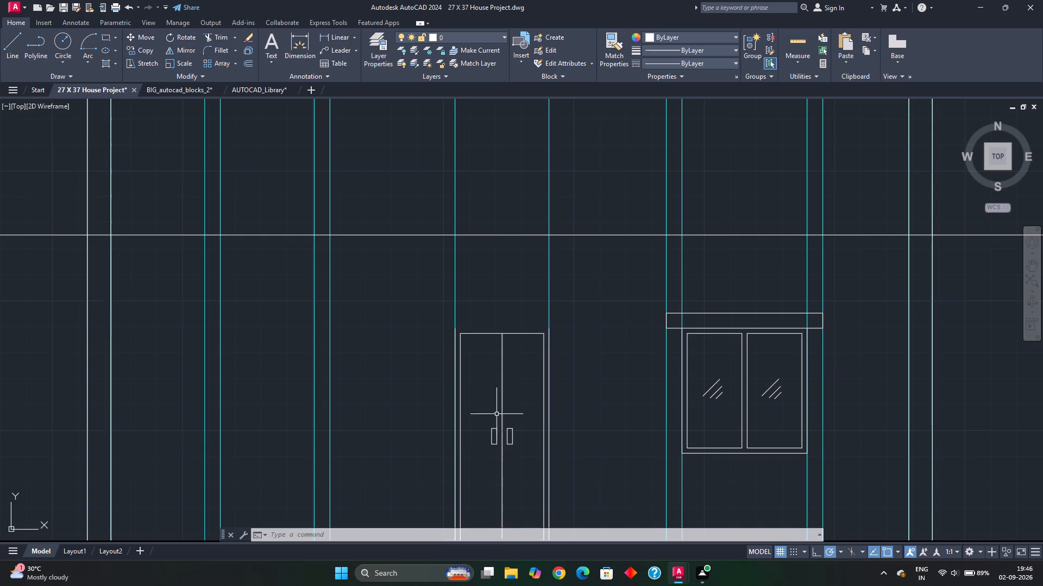
{"action": "middle_click_drag", "start_coordinate": [580, 391], "coordinate": [652, 118]}
{"action": "middle_click_drag", "start_coordinate": [631, 297], "coordinate": [646, 295]}
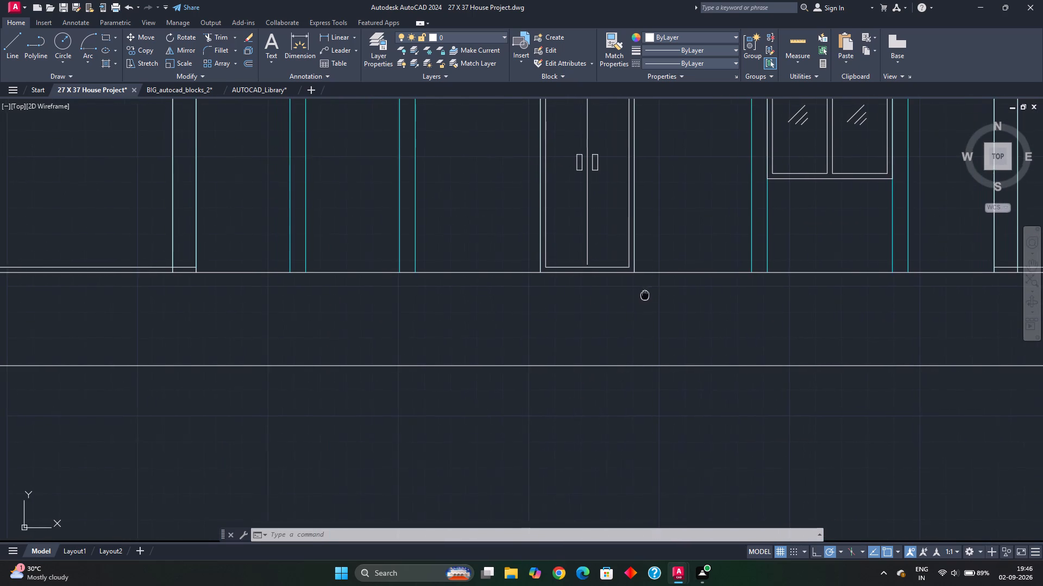
{"action": "middle_click_drag", "start_coordinate": [646, 295], "coordinate": [649, 292]}
{"action": "scroll", "coordinate": [687, 298], "scroll_direction": "down", "scroll_amount": 1}
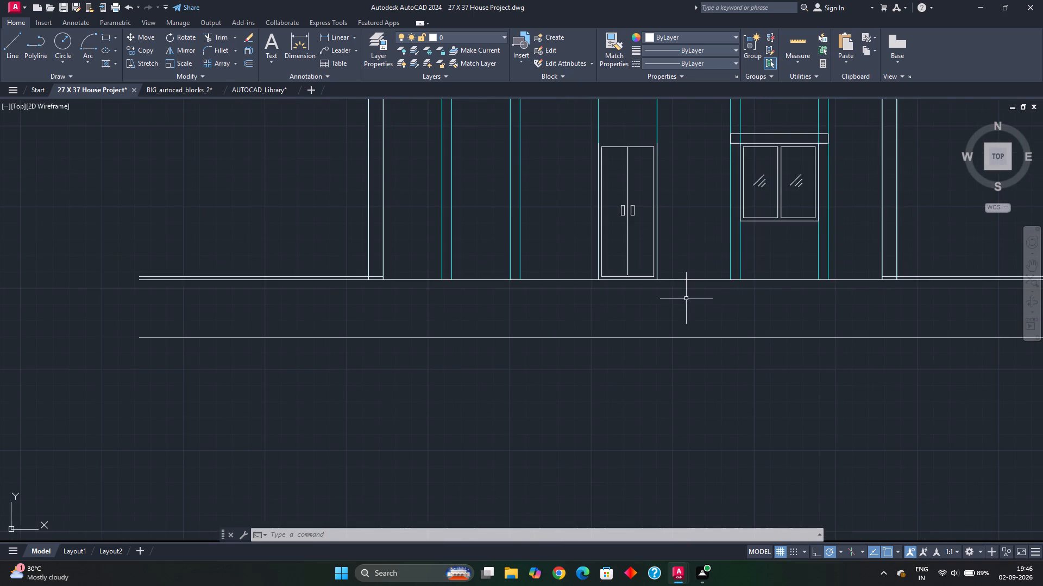
{"action": "scroll", "coordinate": [686, 299], "scroll_direction": "down", "scroll_amount": 2}
{"action": "middle_click_drag", "start_coordinate": [694, 256], "coordinate": [693, 333]}
{"action": "scroll", "coordinate": [693, 333], "scroll_direction": "down", "scroll_amount": 1}
{"action": "middle_click_drag", "start_coordinate": [689, 256], "coordinate": [684, 420]}
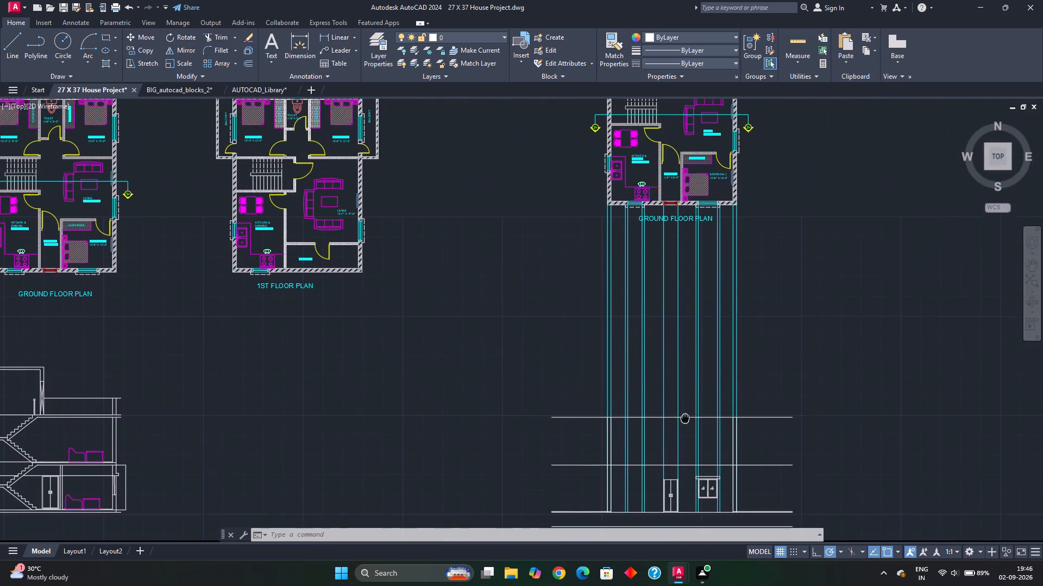
{"action": "middle_click_drag", "start_coordinate": [684, 420], "coordinate": [684, 390]}
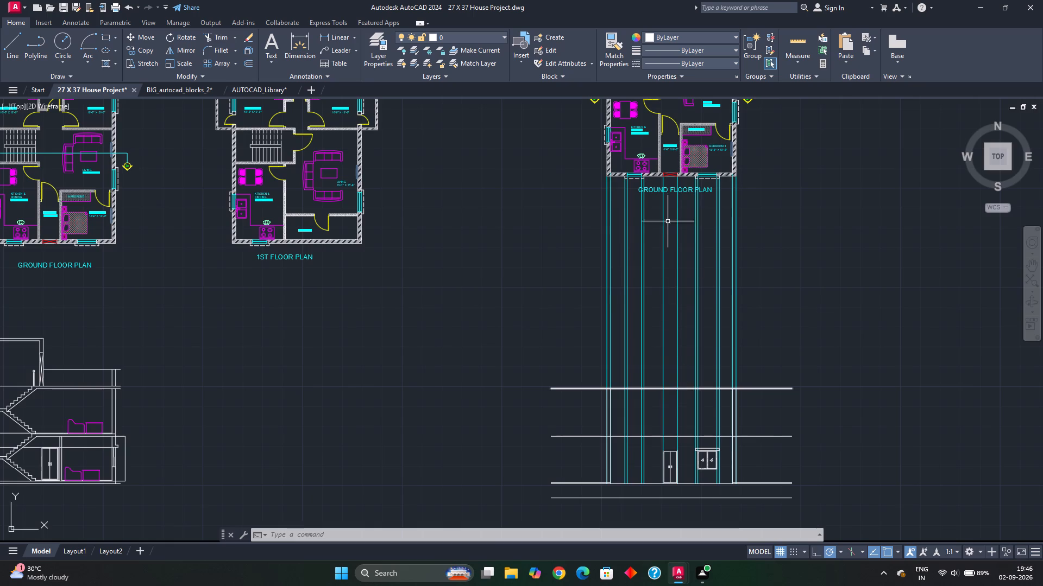
{"action": "scroll", "coordinate": [677, 189], "scroll_direction": "up", "scroll_amount": 2}
{"action": "middle_click_drag", "start_coordinate": [677, 187], "coordinate": [680, 212]}
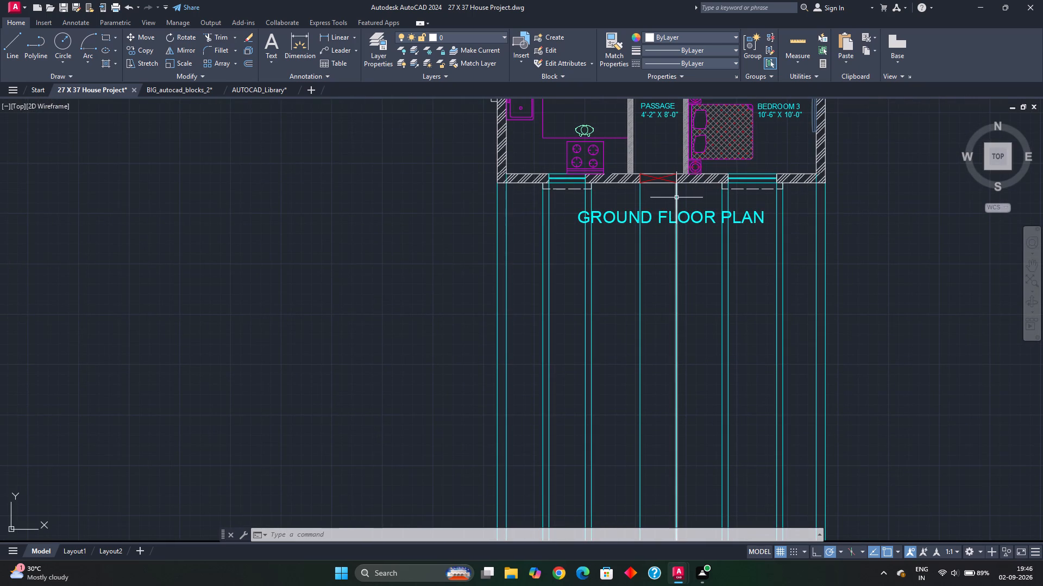
{"action": "left_click", "coordinate": [677, 198]}
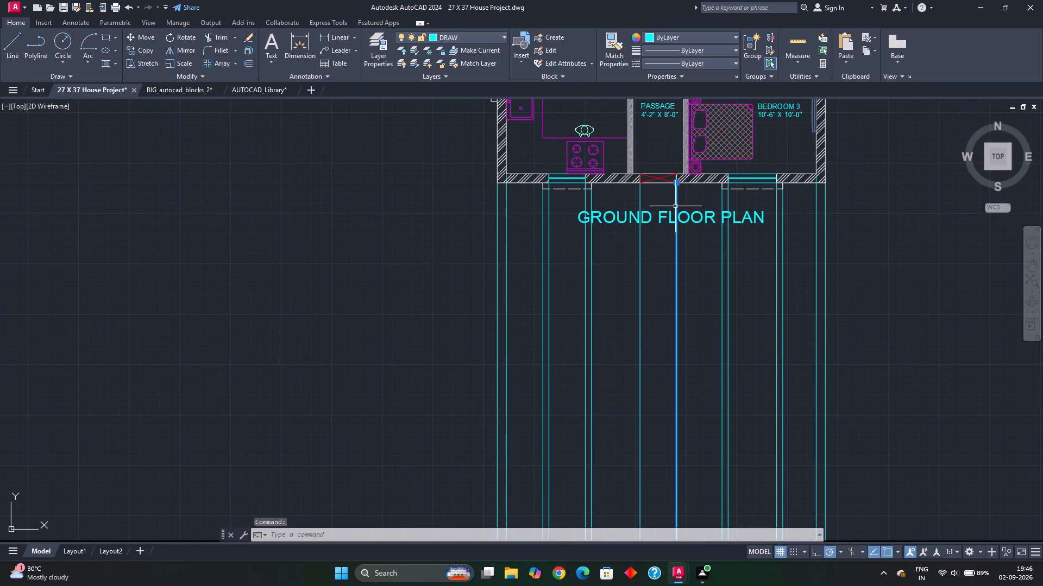
{"action": "key", "text": "c"}
{"action": "key", "text": "o"}
{"action": "key", "text": "Return"}
{"action": "scroll", "coordinate": [674, 196], "scroll_direction": "up", "scroll_amount": 1}
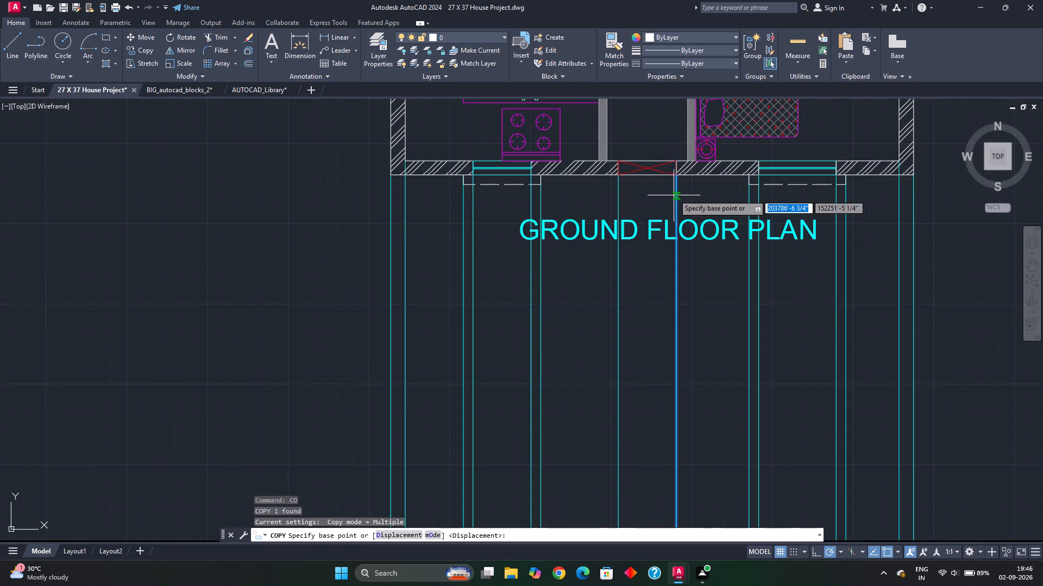
{"action": "scroll", "coordinate": [675, 175], "scroll_direction": "up", "scroll_amount": 3}
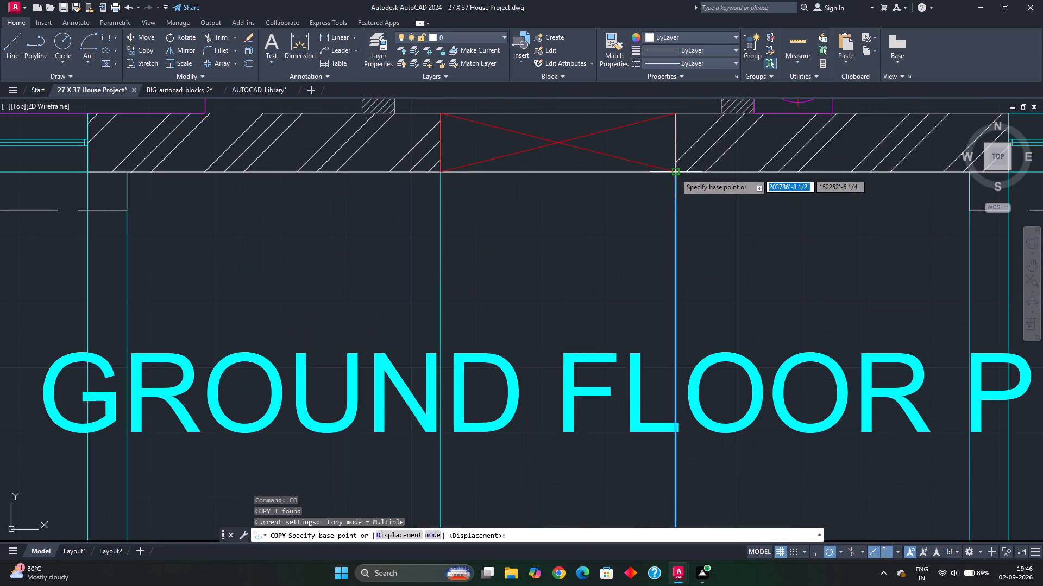
{"action": "left_click", "coordinate": [675, 173]}
{"action": "middle_click_drag", "start_coordinate": [713, 149], "coordinate": [708, 239]}
{"action": "scroll", "coordinate": [709, 209], "scroll_direction": "up", "scroll_amount": 2}
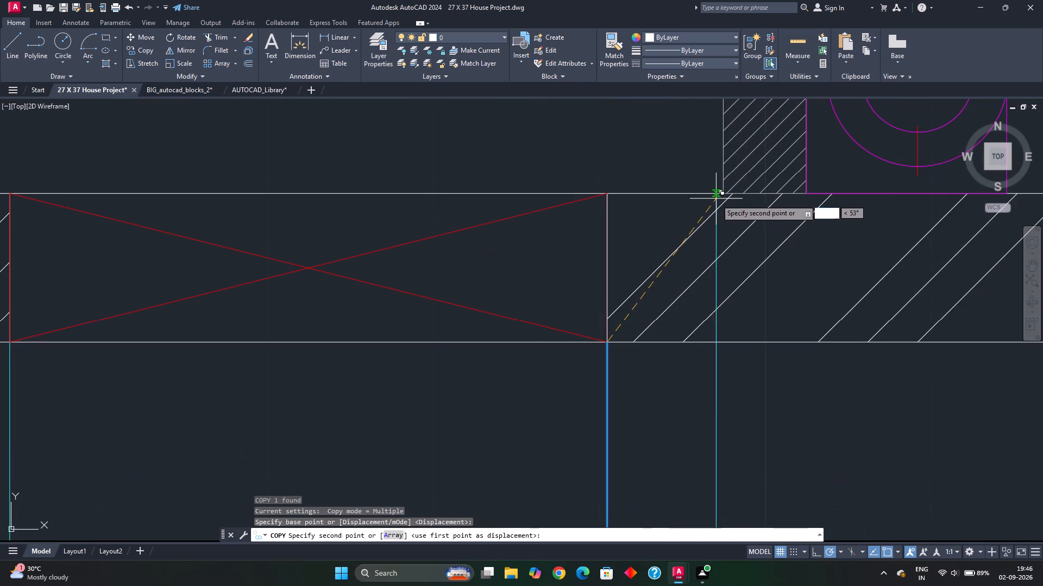
{"action": "left_click", "coordinate": [721, 195]}
{"action": "scroll", "coordinate": [702, 225], "scroll_direction": "down", "scroll_amount": 2}
{"action": "middle_click_drag", "start_coordinate": [654, 238], "coordinate": [740, 255]}
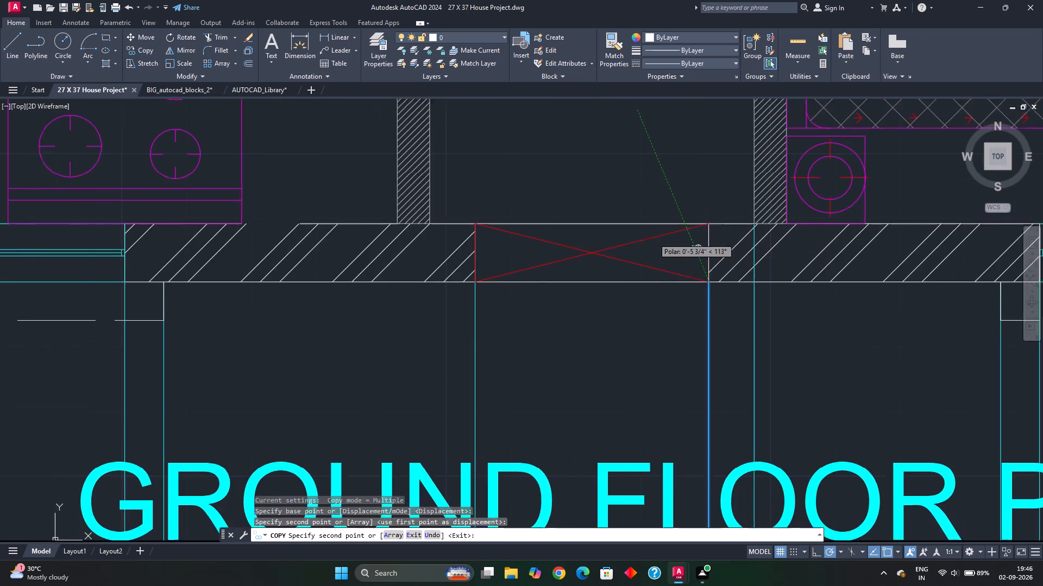
{"action": "middle_click_drag", "start_coordinate": [740, 255], "coordinate": [852, 239]}
{"action": "scroll", "coordinate": [600, 223], "scroll_direction": "up", "scroll_amount": 1}
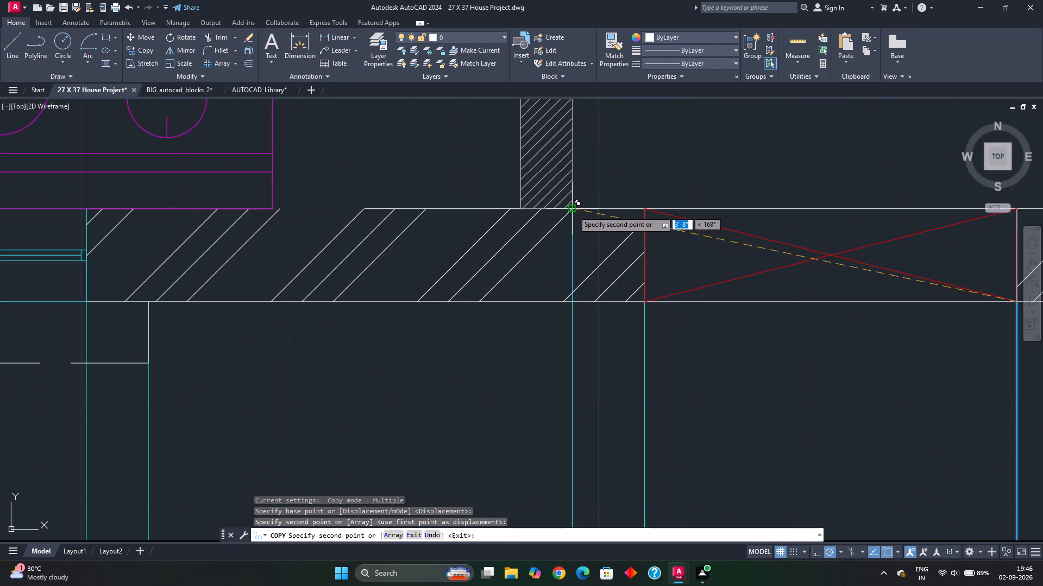
{"action": "left_click", "coordinate": [573, 211]}
{"action": "key", "text": "Escape"}
Extend the two copied projection lines beside the elevation's door down to the lowest horizontal ground line.
{"action": "scroll", "coordinate": [621, 285], "scroll_direction": "down", "scroll_amount": 2}
{"action": "scroll", "coordinate": [698, 332], "scroll_direction": "down", "scroll_amount": 3}
{"action": "middle_click_drag", "start_coordinate": [717, 351], "coordinate": [692, 191]}
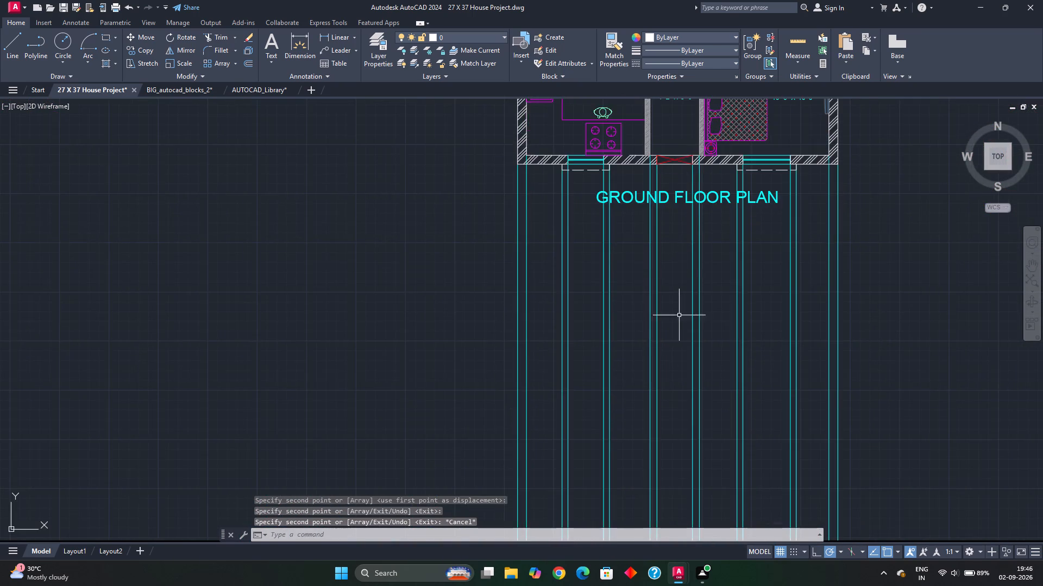
{"action": "scroll", "coordinate": [676, 341], "scroll_direction": "down", "scroll_amount": 1}
{"action": "middle_click_drag", "start_coordinate": [675, 328], "coordinate": [674, 123]}
{"action": "middle_click_drag", "start_coordinate": [650, 355], "coordinate": [652, 170]}
{"action": "scroll", "coordinate": [668, 329], "scroll_direction": "up", "scroll_amount": 1}
{"action": "middle_click_drag", "start_coordinate": [668, 328], "coordinate": [670, 305]}
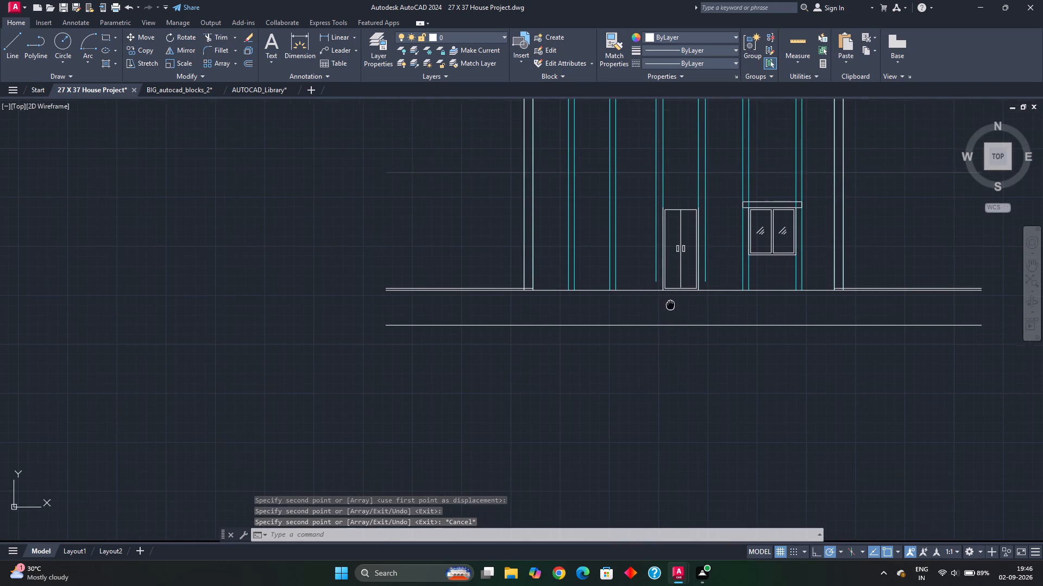
{"action": "scroll", "coordinate": [657, 308], "scroll_direction": "up", "scroll_amount": 1}
{"action": "middle_click", "coordinate": [657, 308]}
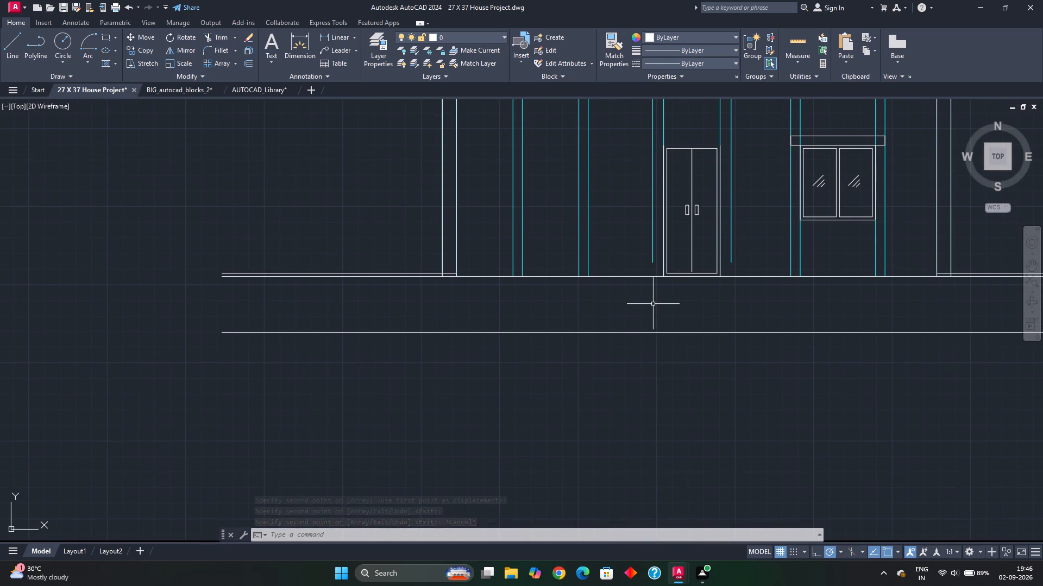
{"action": "key", "text": "e"}
{"action": "type", "text": "X"}
{"action": "key", "text": "space"}
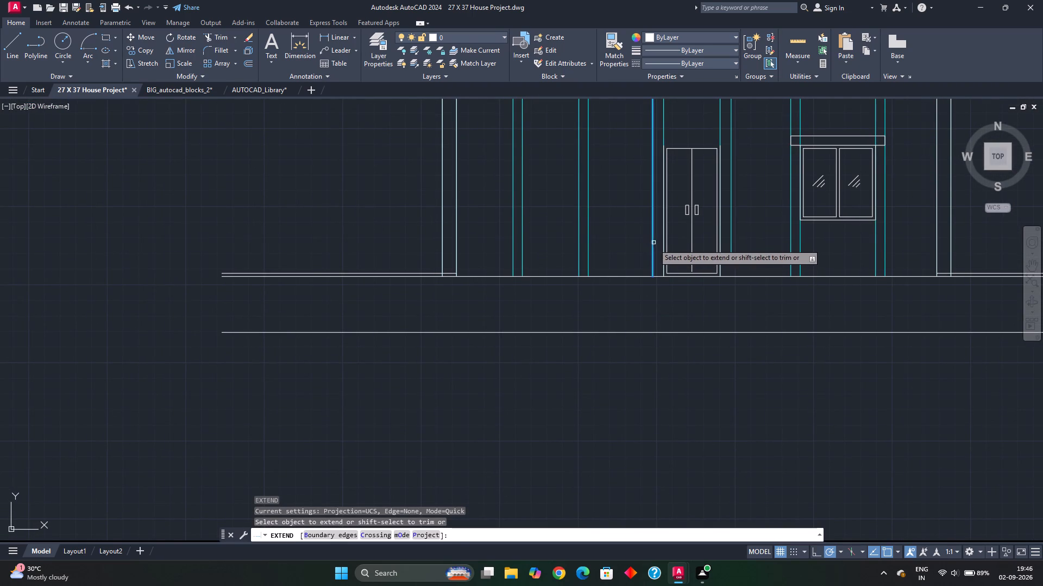
{"action": "left_click", "coordinate": [653, 245]}
{"action": "left_click", "coordinate": [652, 261]}
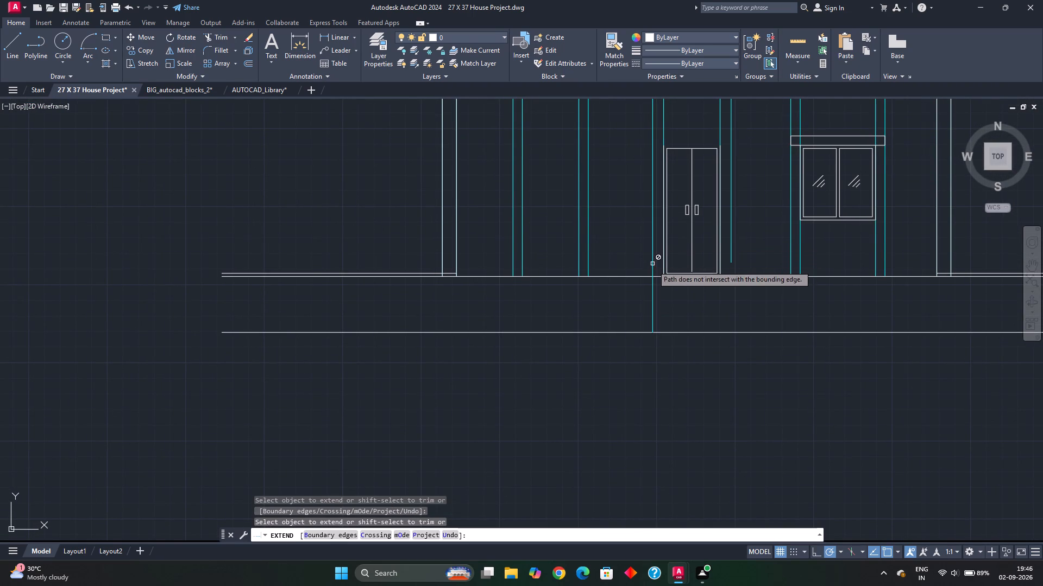
{"action": "left_click", "coordinate": [731, 254]}
{"action": "left_click", "coordinate": [732, 264]}
{"action": "key", "text": "Escape"}
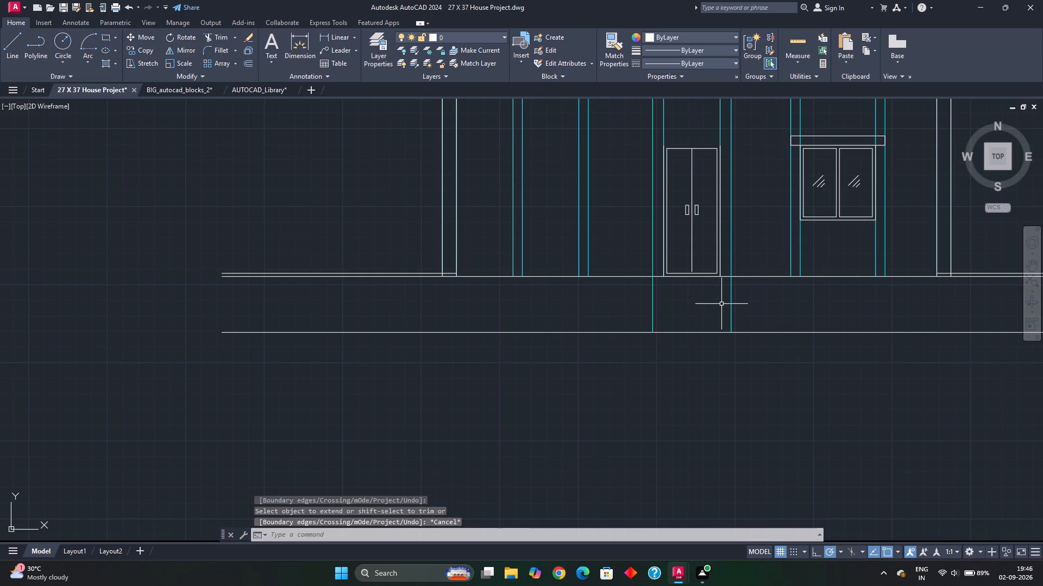
Offset the horizontal line at the door's base downward twice at 1' spacing for the entrance steps.
{"action": "middle_click_drag", "start_coordinate": [719, 300], "coordinate": [722, 263]}
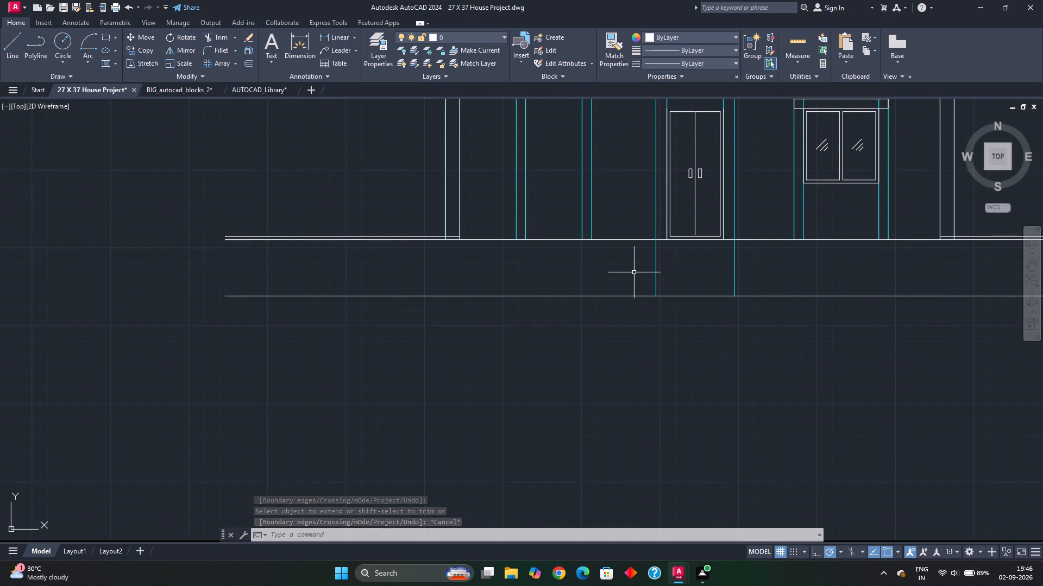
{"action": "left_click", "coordinate": [639, 239]}
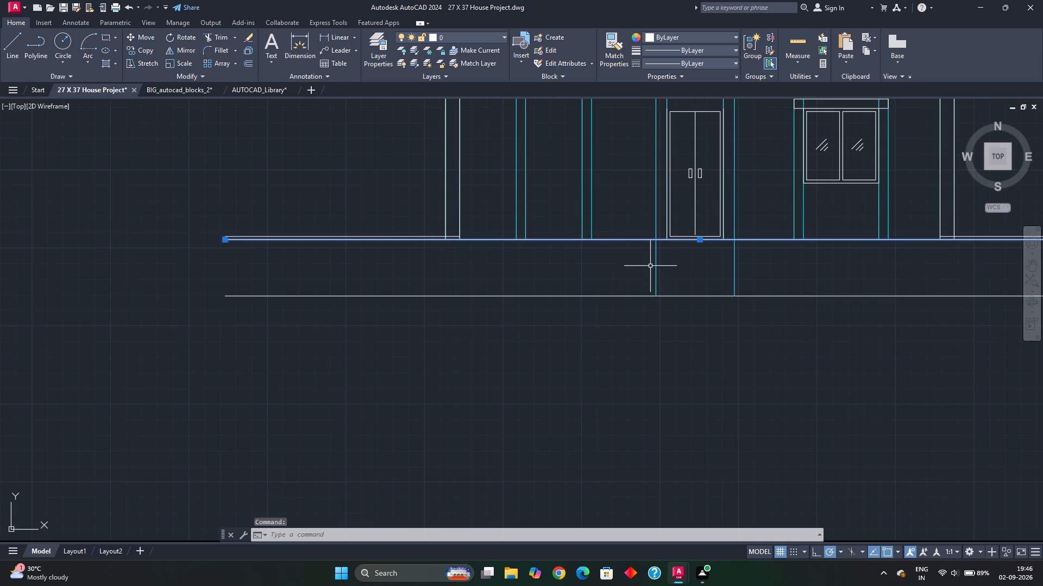
{"action": "key", "text": "o"}
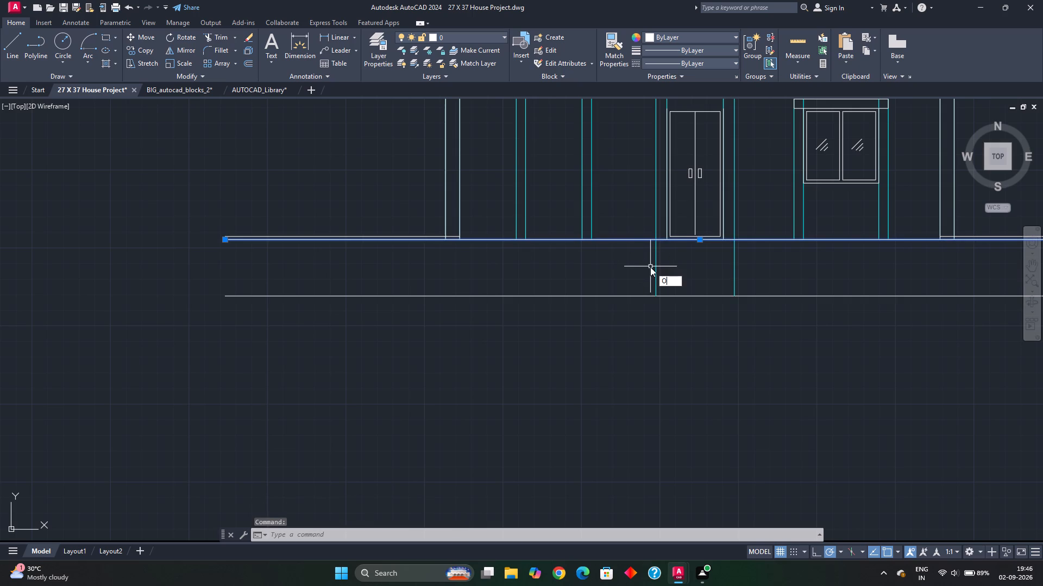
{"action": "key", "text": "Return"}
{"action": "type", "text": "1'"}
{"action": "key", "text": "Return"}
{"action": "left_click", "coordinate": [650, 267]}
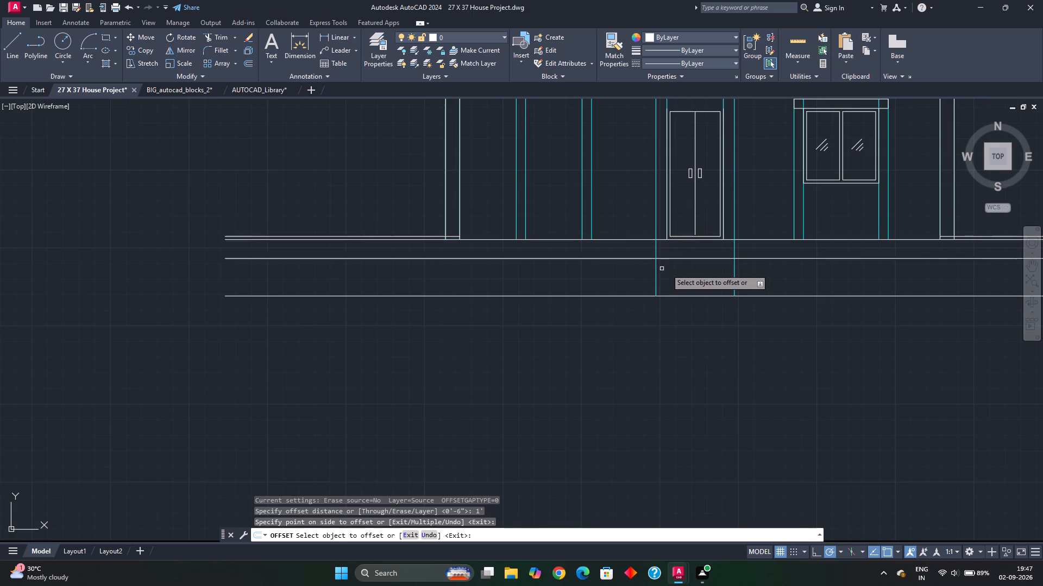
{"action": "left_click", "coordinate": [680, 259]}
{"action": "left_click", "coordinate": [681, 274]}
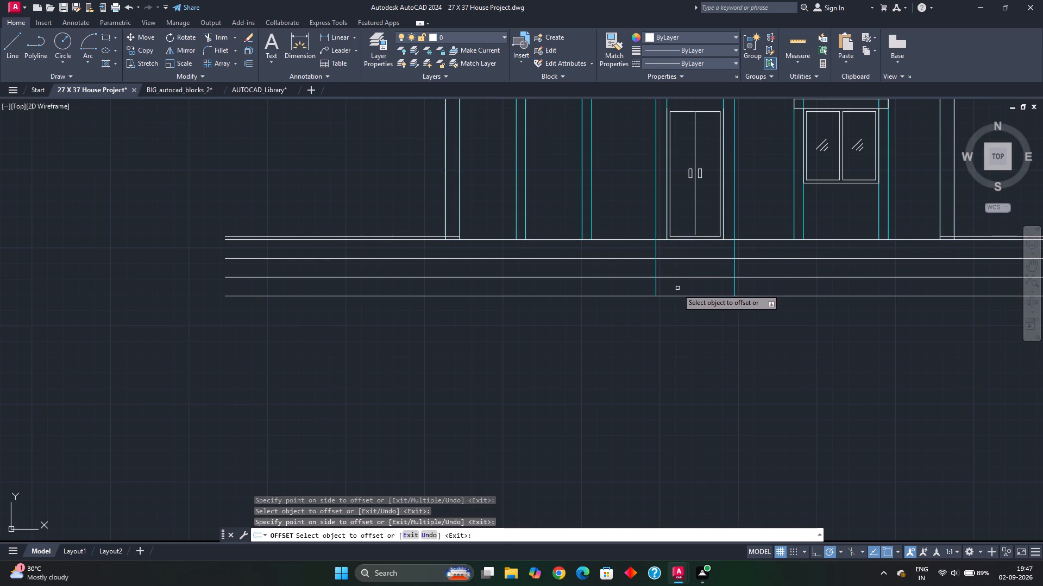
{"action": "key", "text": "Escape"}
{"action": "key", "text": "Escape"}
Trim the two offset step lines on both sides so they span only between the extended passage projection lines.
{"action": "type", "text": "TR"}
{"action": "key", "text": "space"}
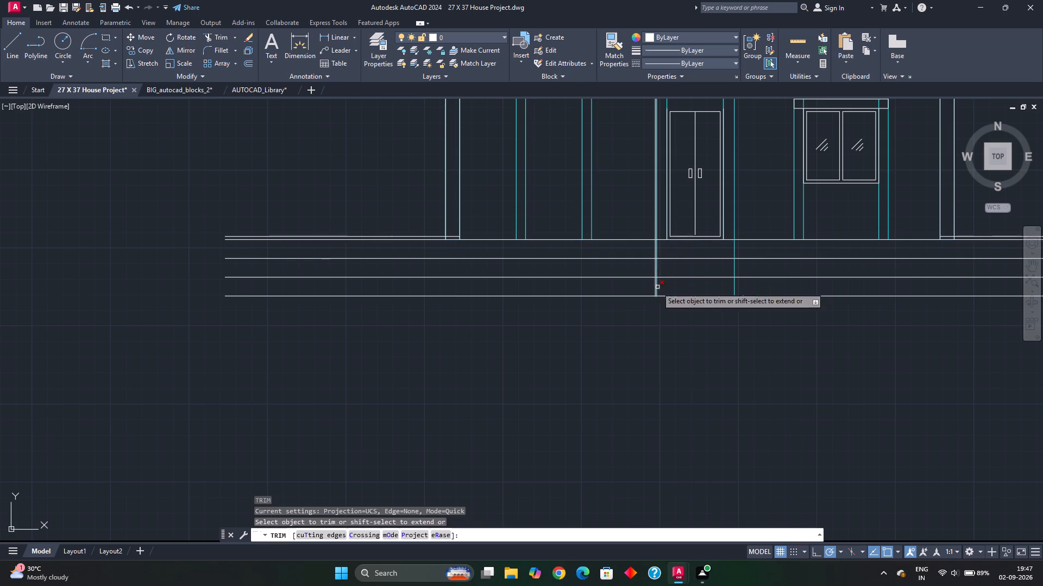
{"action": "left_click", "coordinate": [636, 247]}
{"action": "left_click", "coordinate": [614, 283]}
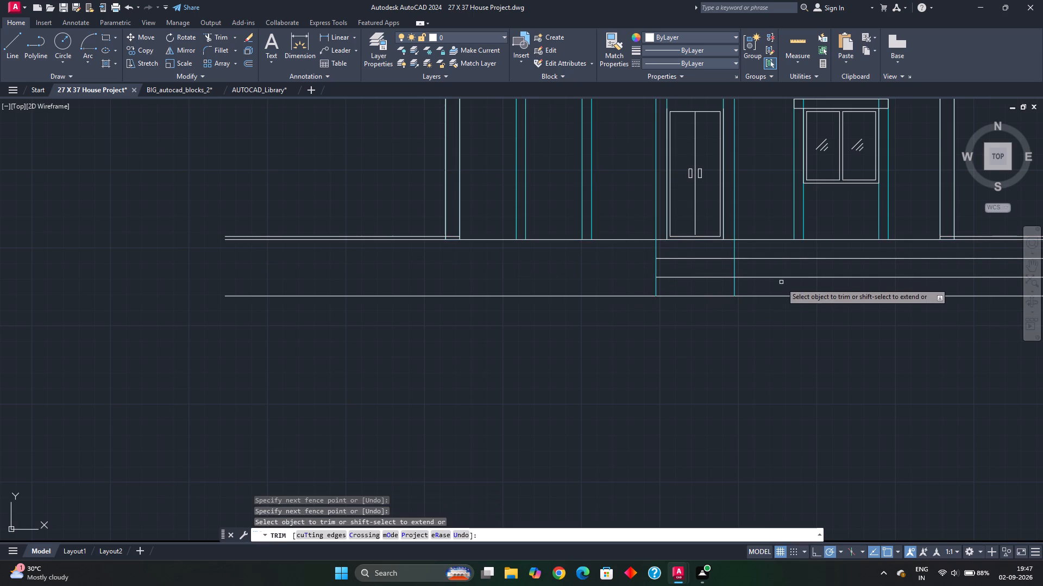
{"action": "left_click_drag", "start_coordinate": [775, 252], "coordinate": [777, 285]}
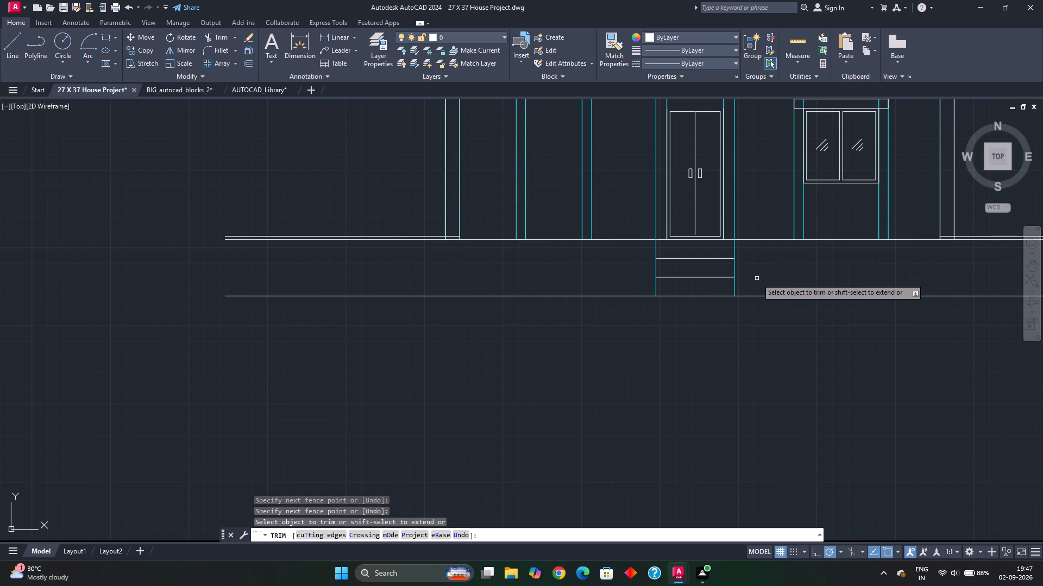
{"action": "scroll", "coordinate": [747, 262], "scroll_direction": "down", "scroll_amount": 1}
{"action": "middle_click_drag", "start_coordinate": [746, 266], "coordinate": [585, 302]}
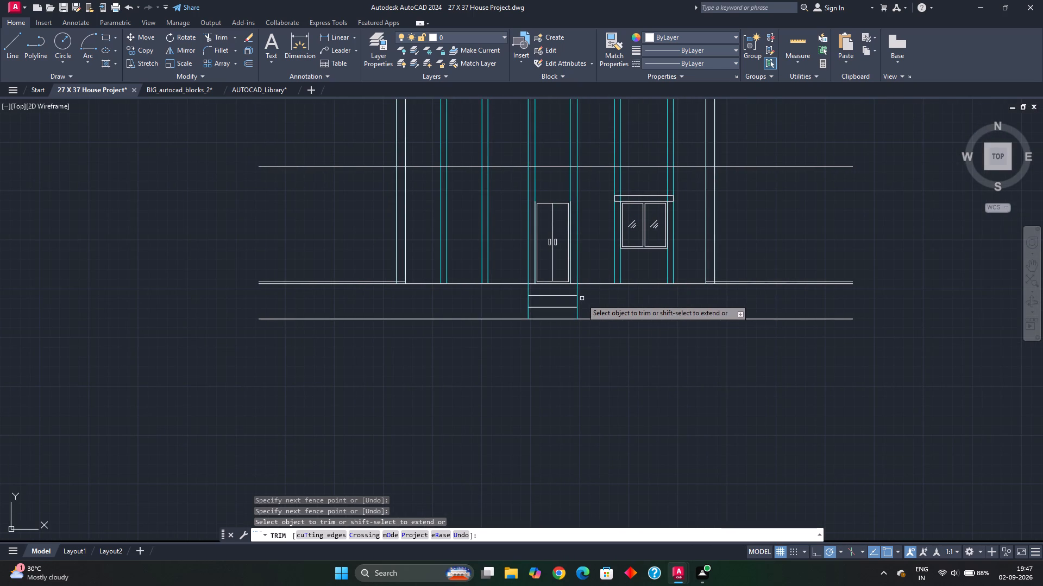
{"action": "key", "text": "Escape"}
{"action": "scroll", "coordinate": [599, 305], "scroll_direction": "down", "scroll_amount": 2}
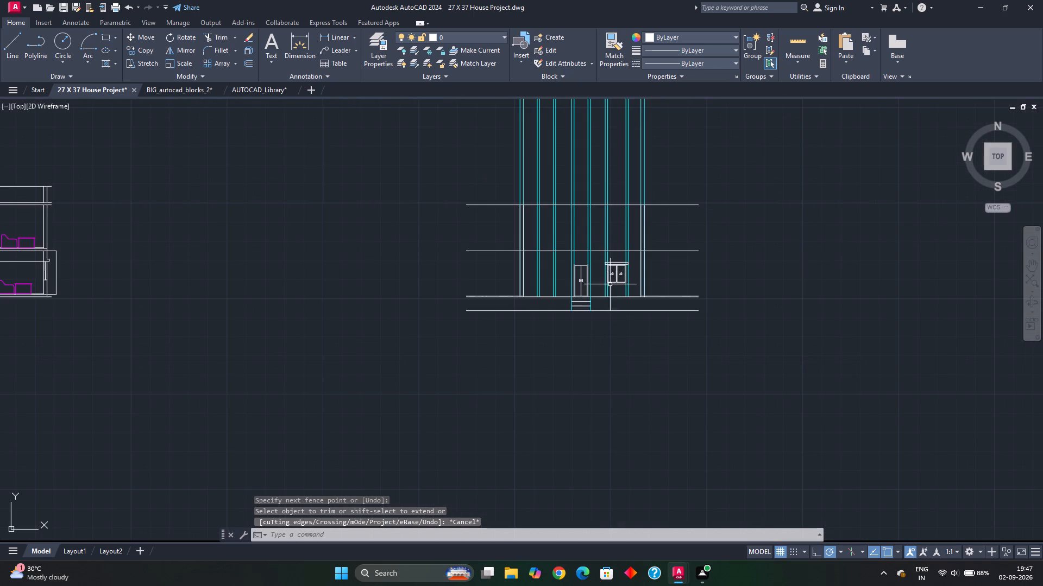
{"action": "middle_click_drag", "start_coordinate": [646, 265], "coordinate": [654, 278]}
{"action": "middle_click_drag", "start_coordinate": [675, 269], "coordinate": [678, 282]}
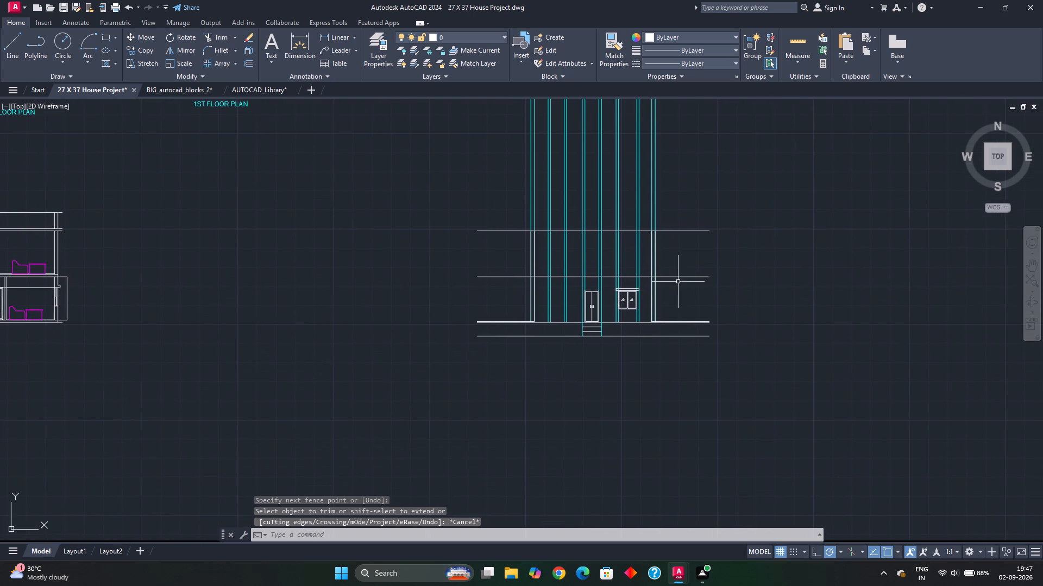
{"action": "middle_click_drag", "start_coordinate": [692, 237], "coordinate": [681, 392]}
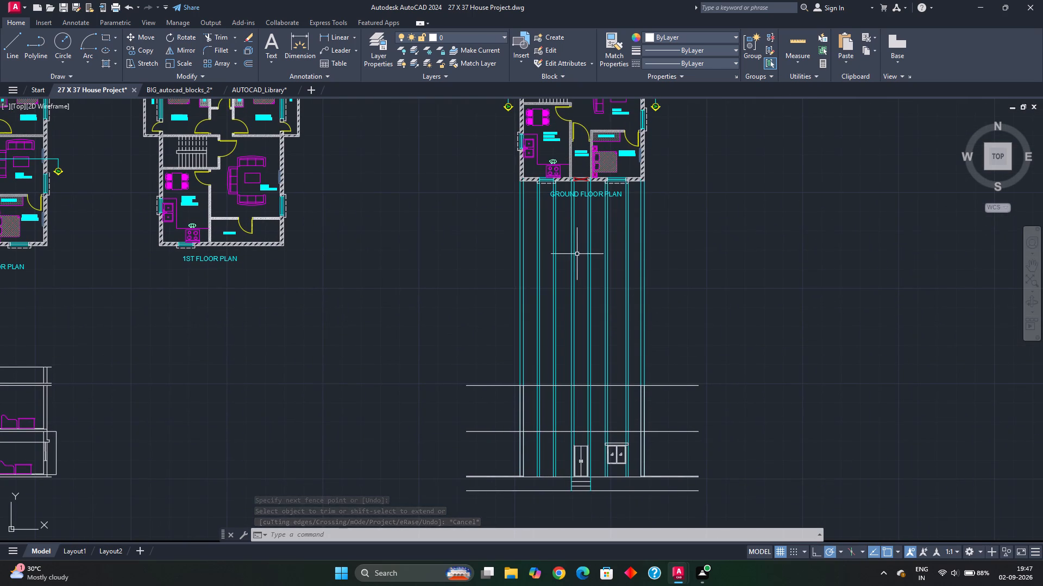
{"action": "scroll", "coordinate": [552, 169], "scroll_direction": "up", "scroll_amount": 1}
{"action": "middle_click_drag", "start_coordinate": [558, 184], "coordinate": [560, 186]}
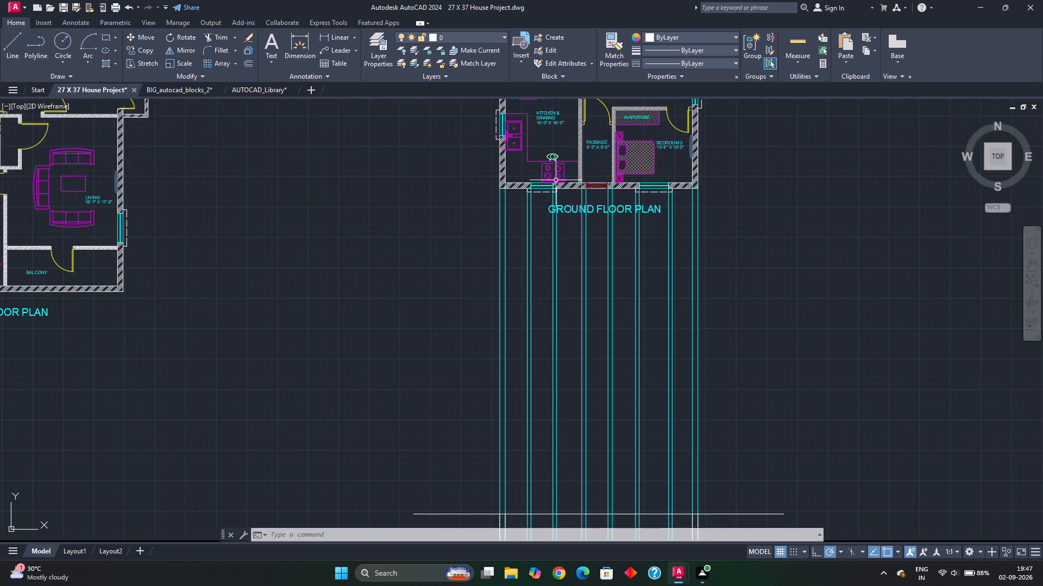
Examine the ground floor plan's front wall openings and follow their projection lines down to the elevation.
{"action": "middle_click_drag", "start_coordinate": [560, 186], "coordinate": [637, 202]}
{"action": "scroll", "coordinate": [633, 218], "scroll_direction": "up", "scroll_amount": 1}
{"action": "middle_click_drag", "start_coordinate": [633, 218], "coordinate": [638, 230]}
{"action": "scroll", "coordinate": [638, 231], "scroll_direction": "up", "scroll_amount": 2}
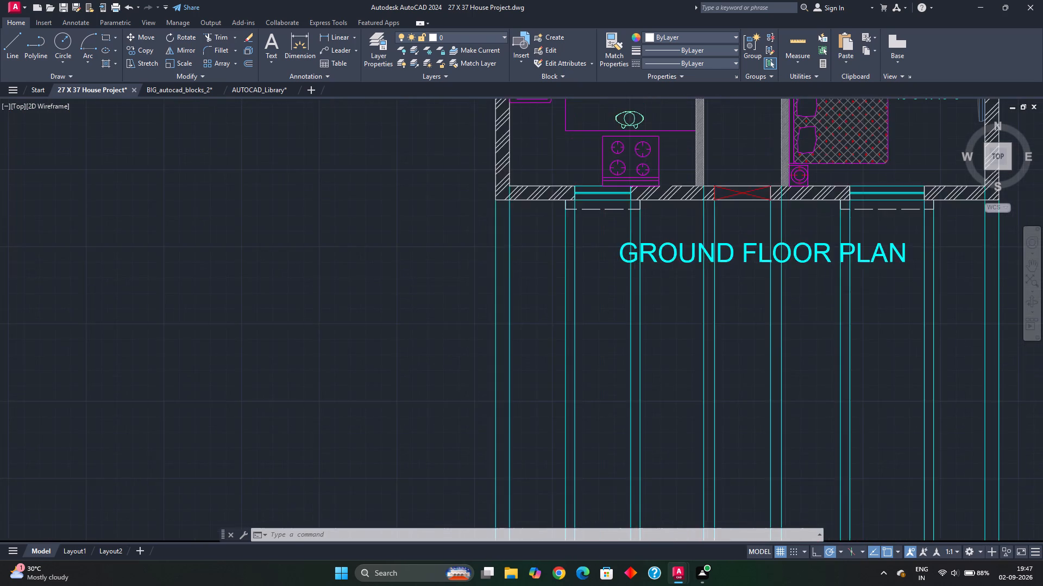
{"action": "middle_click_drag", "start_coordinate": [638, 235], "coordinate": [651, 265]}
{"action": "scroll", "coordinate": [626, 261], "scroll_direction": "down", "scroll_amount": 2}
{"action": "middle_click_drag", "start_coordinate": [632, 321], "coordinate": [627, 112]}
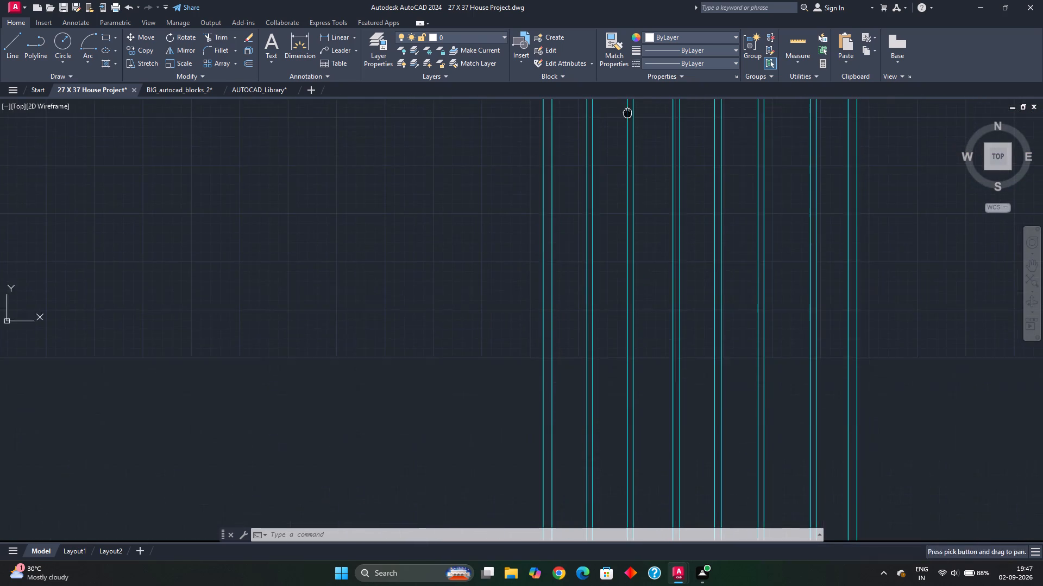
{"action": "middle_click_drag", "start_coordinate": [612, 371], "coordinate": [616, 105]}
{"action": "middle_click_drag", "start_coordinate": [595, 363], "coordinate": [599, 132]}
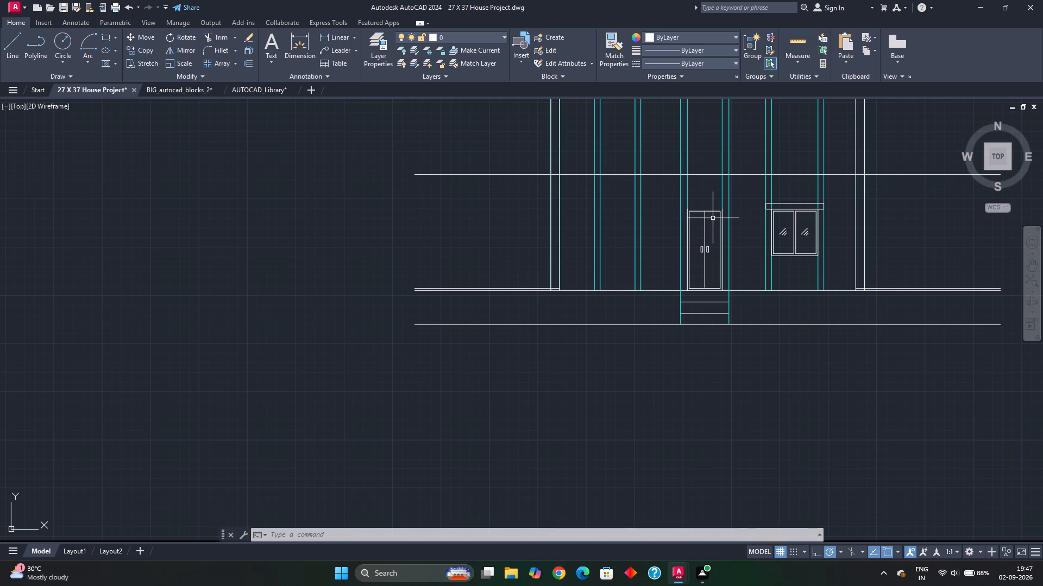
{"action": "key", "text": "ctrl+z"}
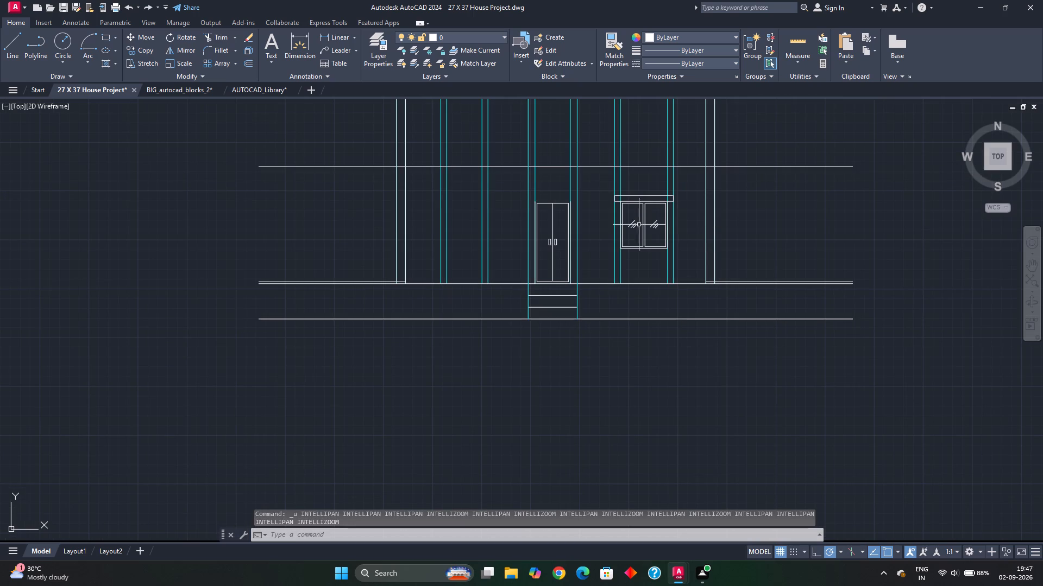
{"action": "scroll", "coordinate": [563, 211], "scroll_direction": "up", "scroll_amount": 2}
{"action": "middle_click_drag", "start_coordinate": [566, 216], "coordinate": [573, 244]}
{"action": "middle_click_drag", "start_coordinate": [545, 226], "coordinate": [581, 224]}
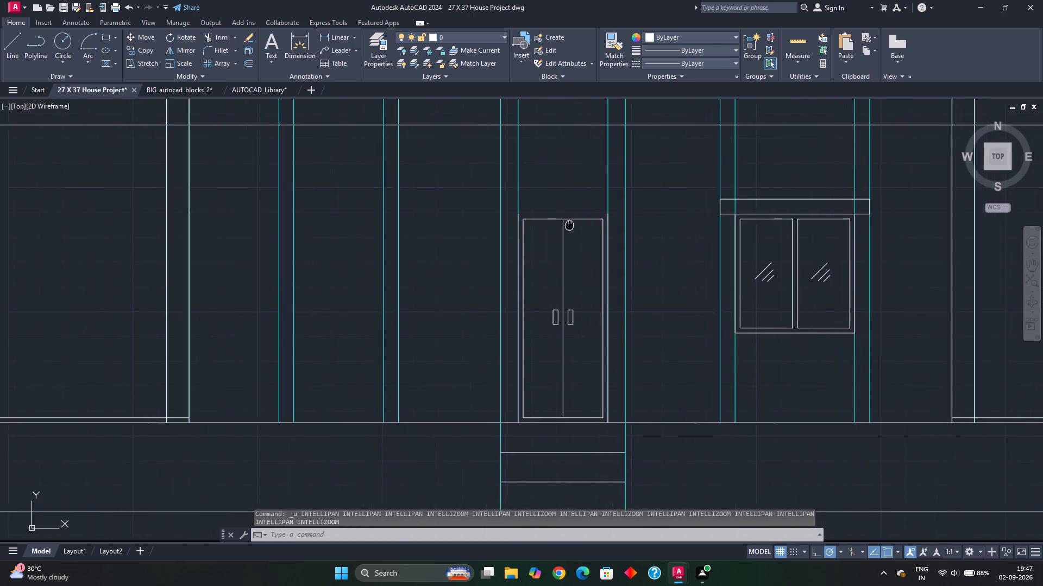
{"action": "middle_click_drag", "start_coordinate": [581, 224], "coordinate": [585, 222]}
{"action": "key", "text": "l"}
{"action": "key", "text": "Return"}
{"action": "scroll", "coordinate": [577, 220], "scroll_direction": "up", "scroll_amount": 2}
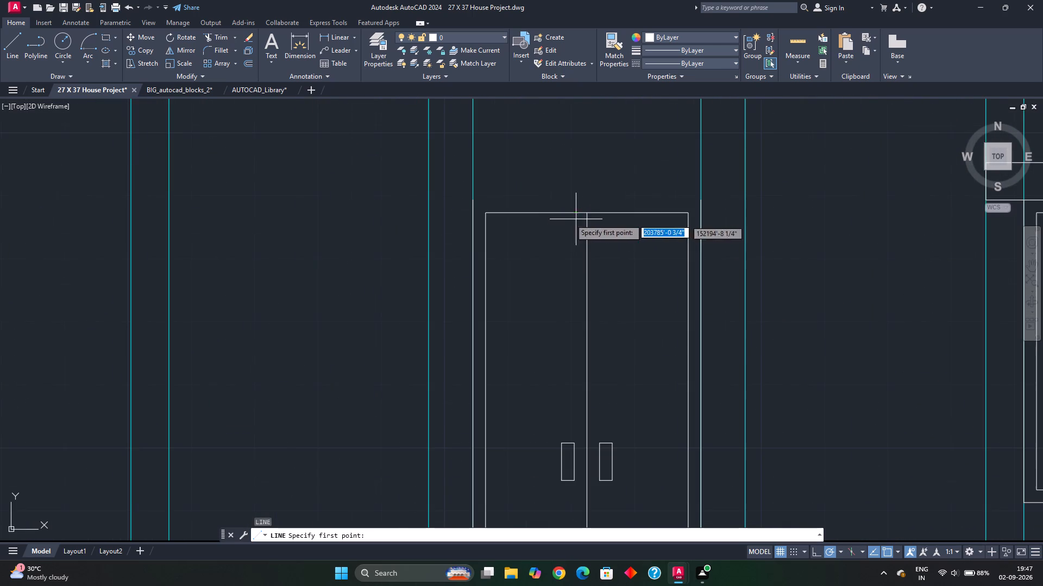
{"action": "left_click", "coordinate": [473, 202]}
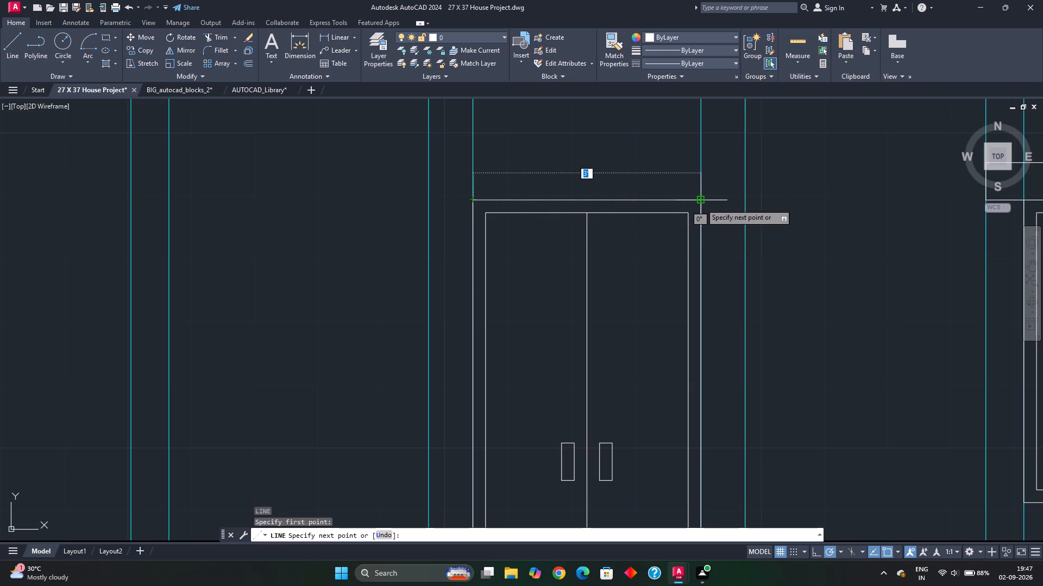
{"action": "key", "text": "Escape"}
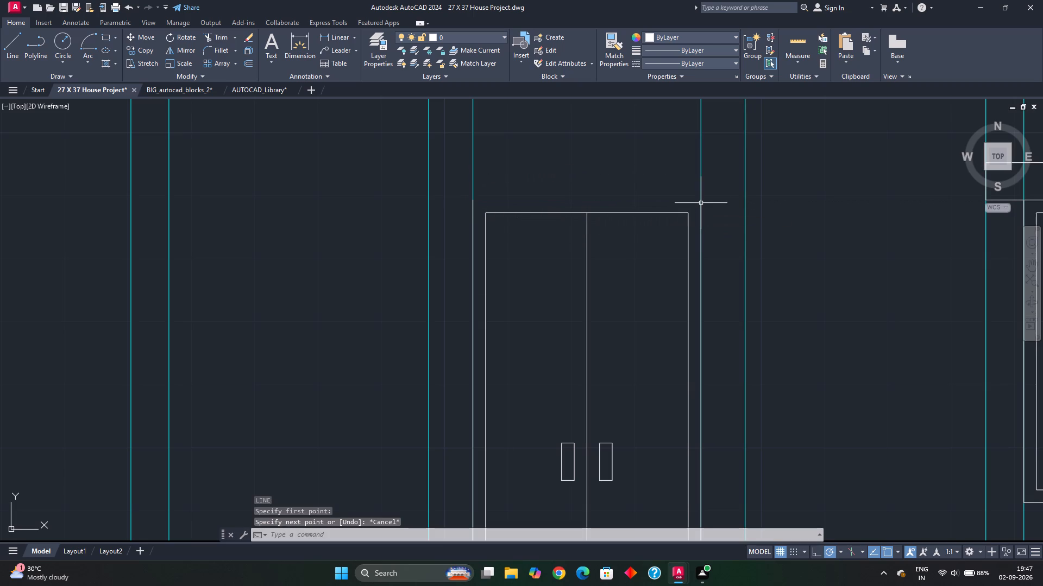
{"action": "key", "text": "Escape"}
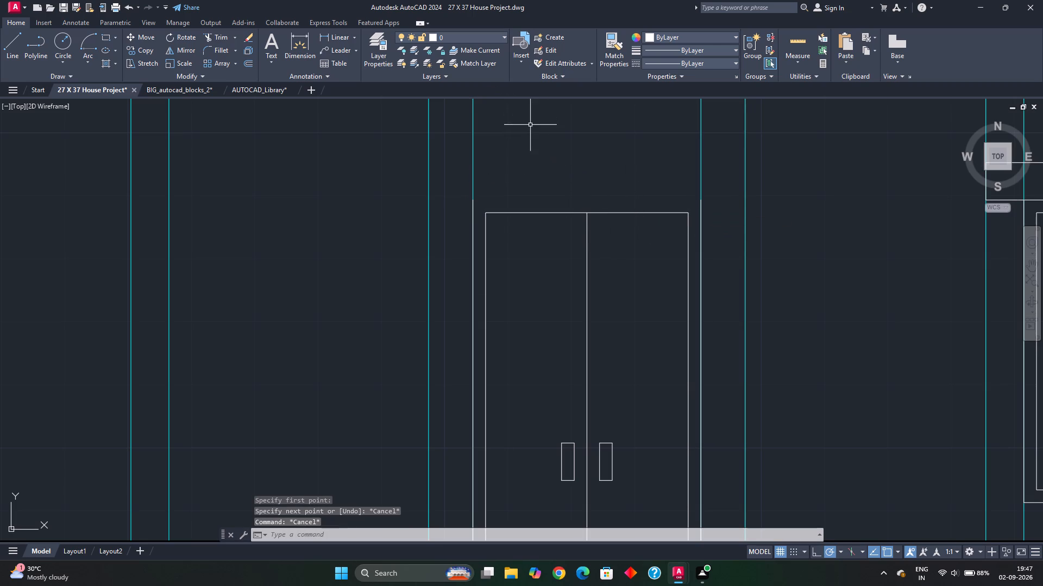
Draw a horizontal line closing the top of the double door's outer frame, between its two side lines.
{"action": "key", "text": "l"}
{"action": "key", "text": "Return"}
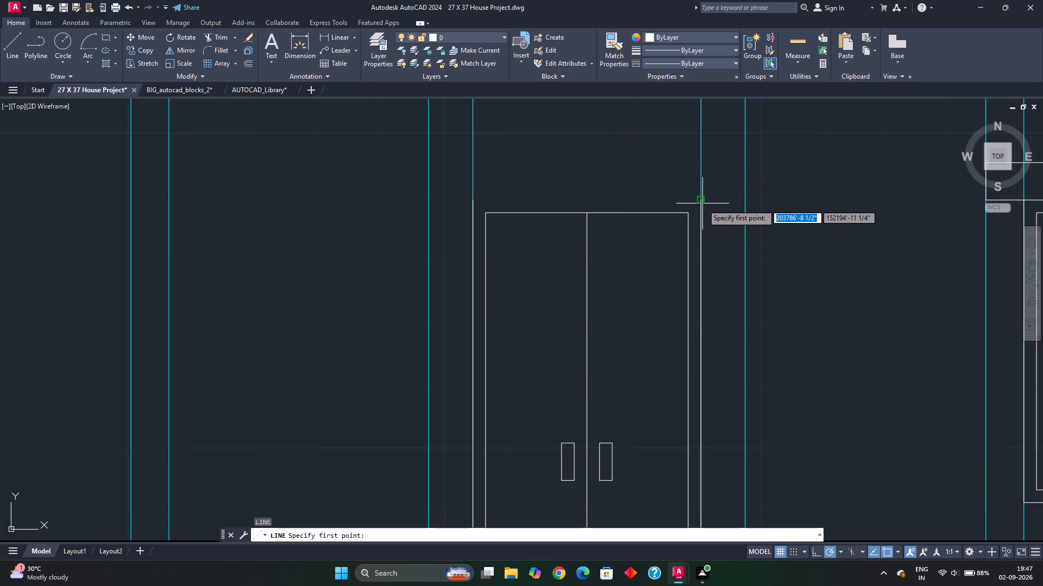
{"action": "left_click", "coordinate": [702, 200]}
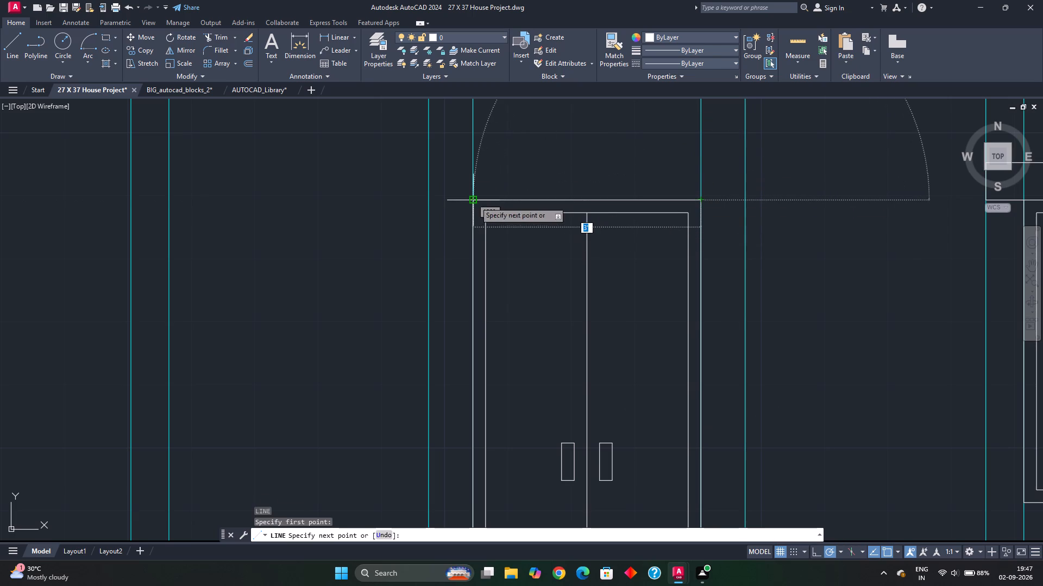
{"action": "left_click", "coordinate": [475, 201]}
{"action": "key", "text": "Escape"}
{"action": "scroll", "coordinate": [599, 198], "scroll_direction": "down", "scroll_amount": 2}
{"action": "middle_click_drag", "start_coordinate": [613, 226], "coordinate": [641, 205]}
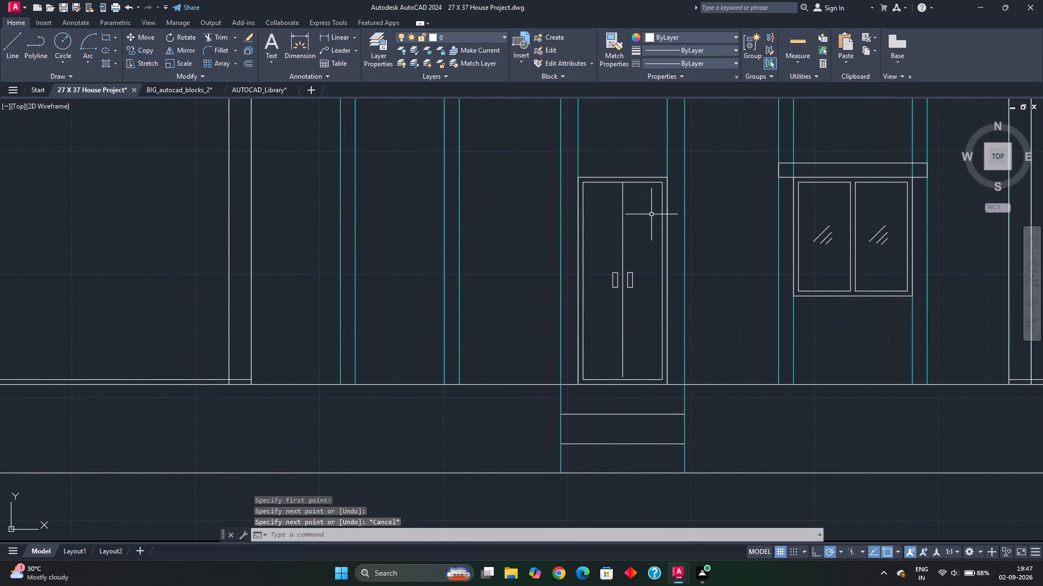
Draw the kitchen window's head line level with the door frame's top, between the window's two inner projection lines.
{"action": "middle_click_drag", "start_coordinate": [588, 204], "coordinate": [653, 182]}
{"action": "middle_click_drag", "start_coordinate": [644, 202], "coordinate": [662, 208]}
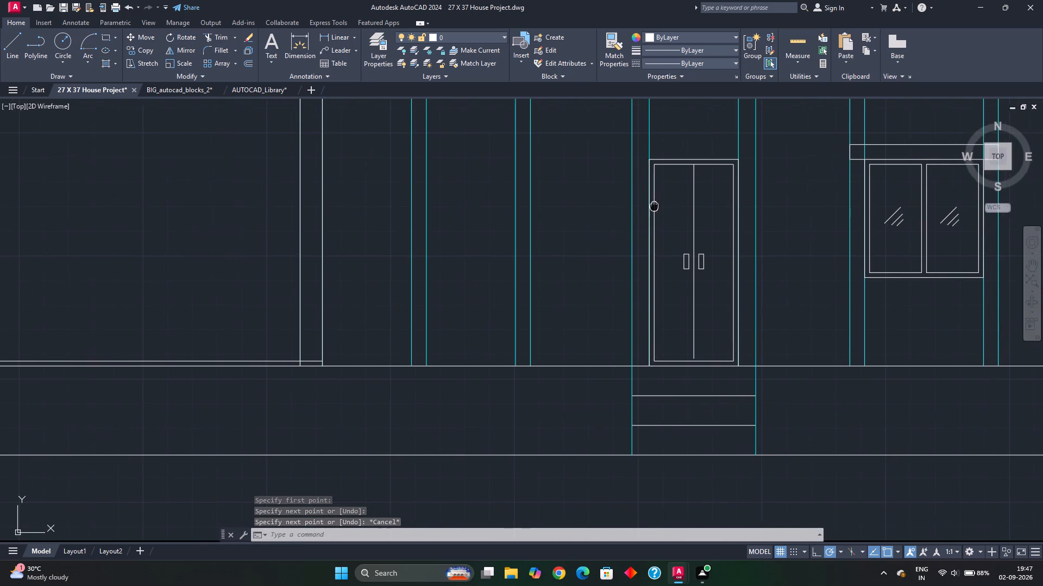
{"action": "middle_click_drag", "start_coordinate": [662, 208], "coordinate": [678, 210]}
{"action": "key", "text": "l"}
{"action": "key", "text": "Return"}
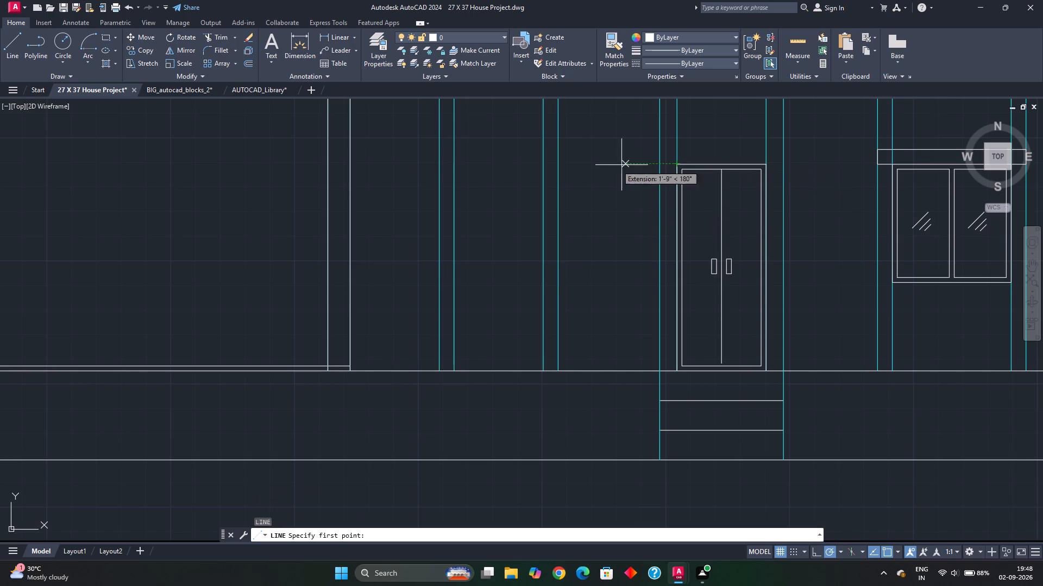
{"action": "left_click", "coordinate": [542, 165]}
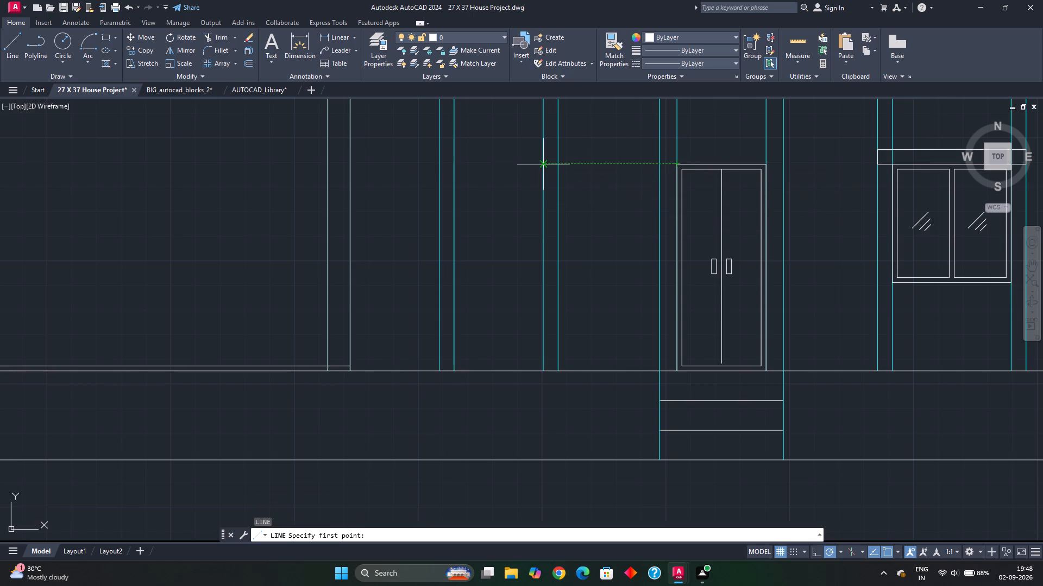
{"action": "middle_click_drag", "start_coordinate": [509, 177], "coordinate": [780, 144]}
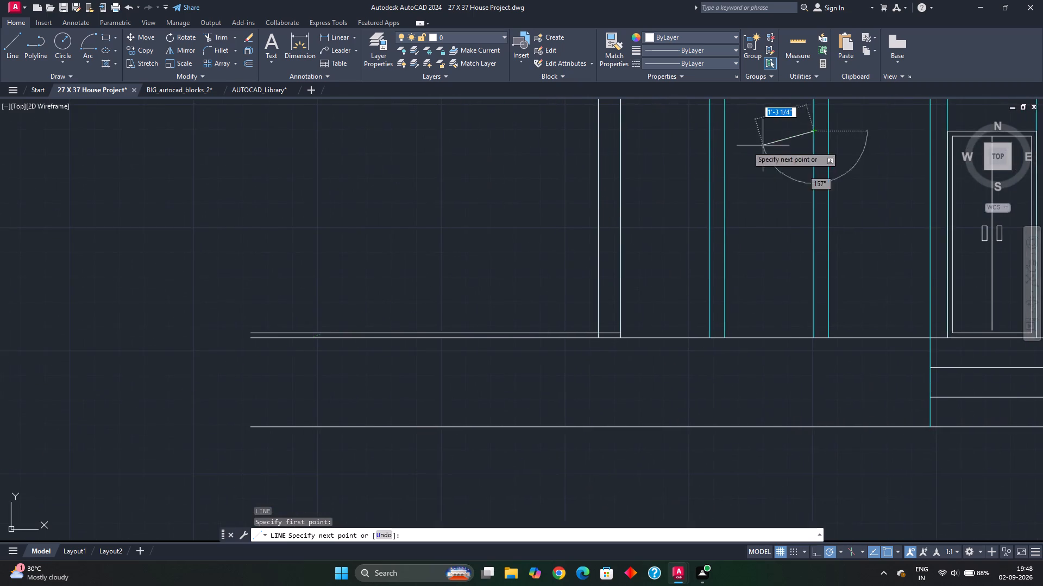
{"action": "scroll", "coordinate": [730, 138], "scroll_direction": "down", "scroll_amount": 1}
{"action": "middle_click_drag", "start_coordinate": [728, 150], "coordinate": [697, 212]}
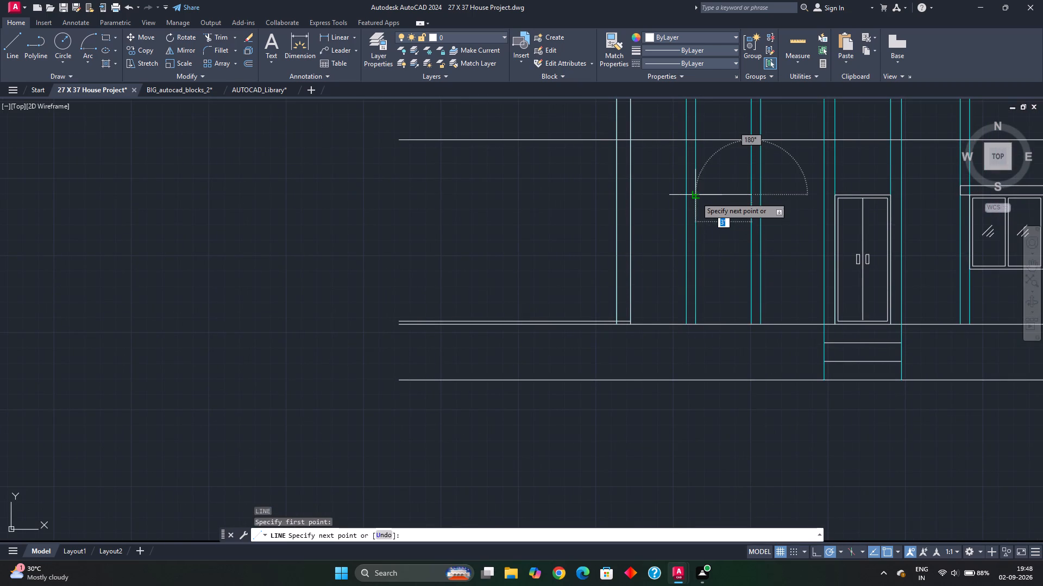
{"action": "left_click", "coordinate": [696, 197]}
{"action": "key", "text": "Escape"}
{"action": "key", "text": "Escape"}
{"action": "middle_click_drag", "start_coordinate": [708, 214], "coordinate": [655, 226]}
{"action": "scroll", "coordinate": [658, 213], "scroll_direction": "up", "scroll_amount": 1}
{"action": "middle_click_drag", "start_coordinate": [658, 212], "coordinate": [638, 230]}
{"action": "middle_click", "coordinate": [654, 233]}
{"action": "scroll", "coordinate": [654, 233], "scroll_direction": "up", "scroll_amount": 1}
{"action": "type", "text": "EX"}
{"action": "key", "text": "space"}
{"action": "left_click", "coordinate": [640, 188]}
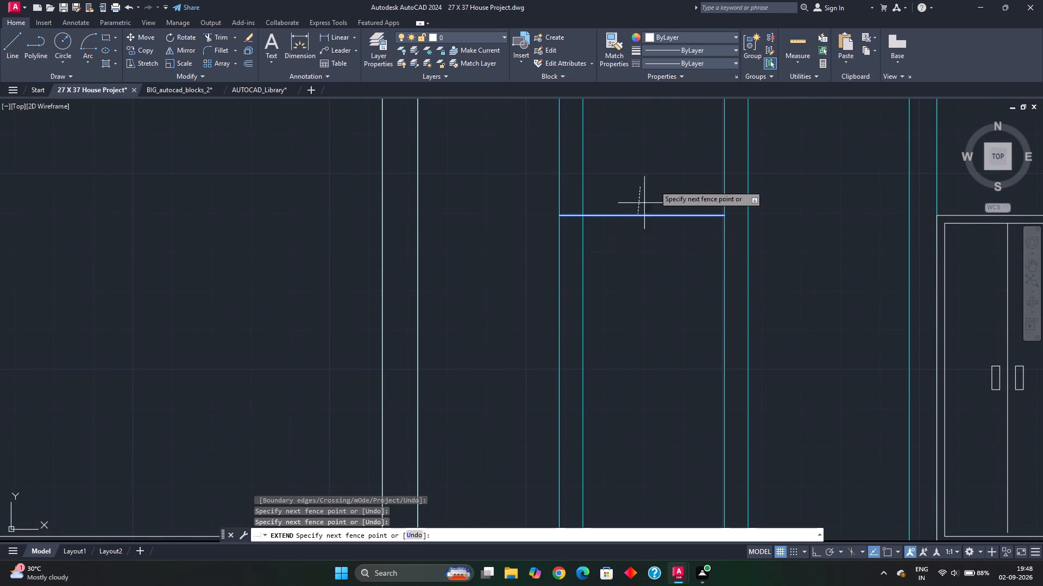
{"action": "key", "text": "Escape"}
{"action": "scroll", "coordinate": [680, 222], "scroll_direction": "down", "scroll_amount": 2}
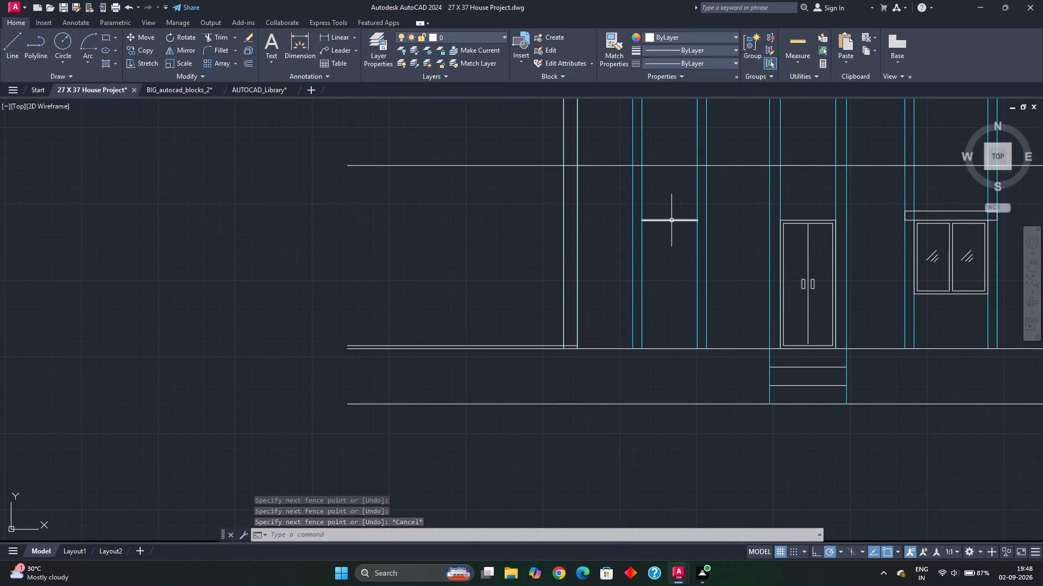
Offset the kitchen window's head line 3' downward to form the window's bottom line.
{"action": "left_click", "coordinate": [671, 221]}
{"action": "key", "text": "o"}
{"action": "key", "text": "Return"}
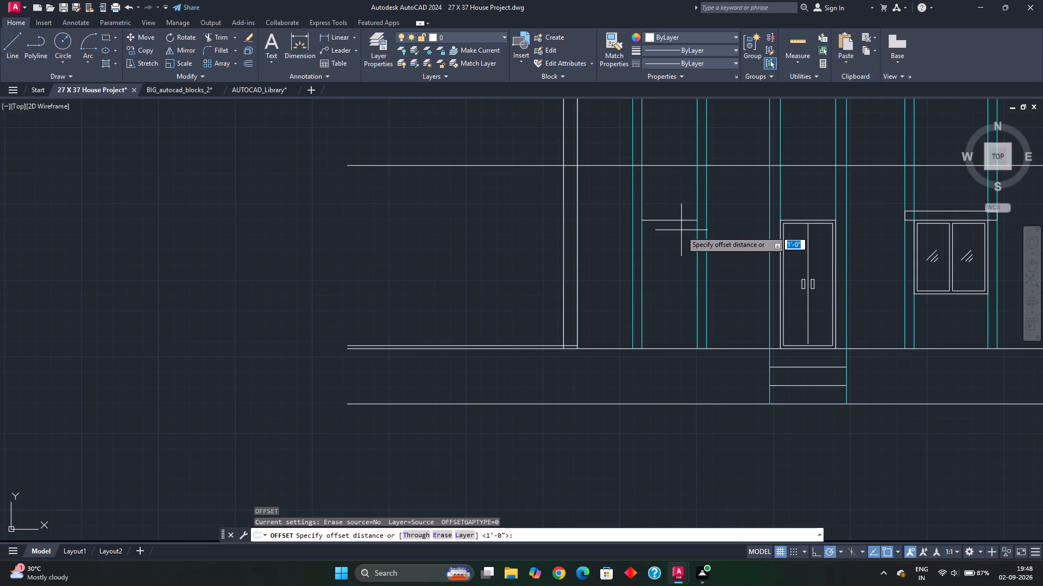
{"action": "type", "text": "3'"}
{"action": "key", "text": "Return"}
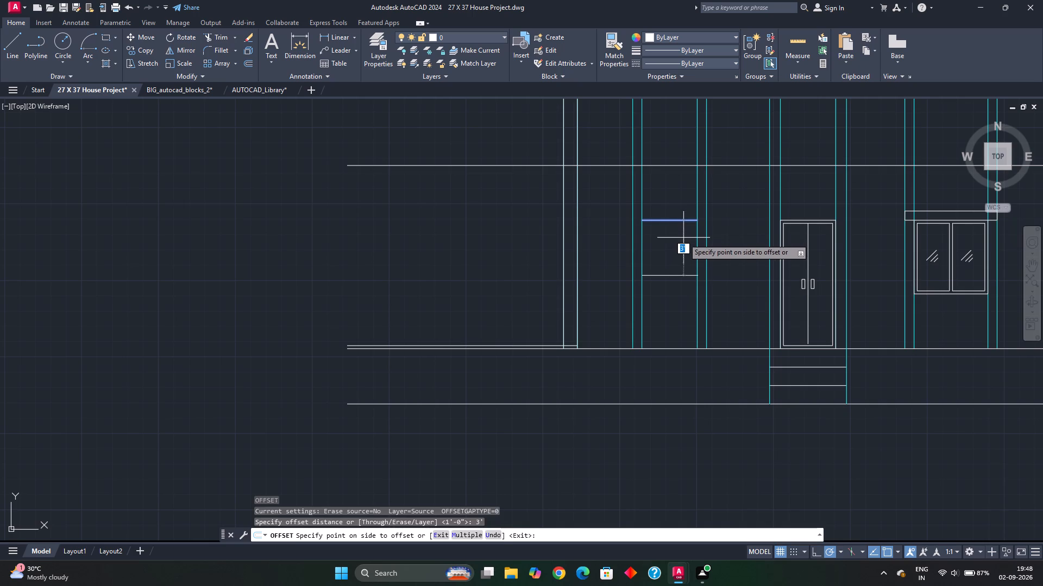
{"action": "left_click", "coordinate": [683, 242]}
Offset the kitchen window's top line 2" downward and its bottom line 2" upward for the frame.
{"action": "left_click", "coordinate": [683, 220]}
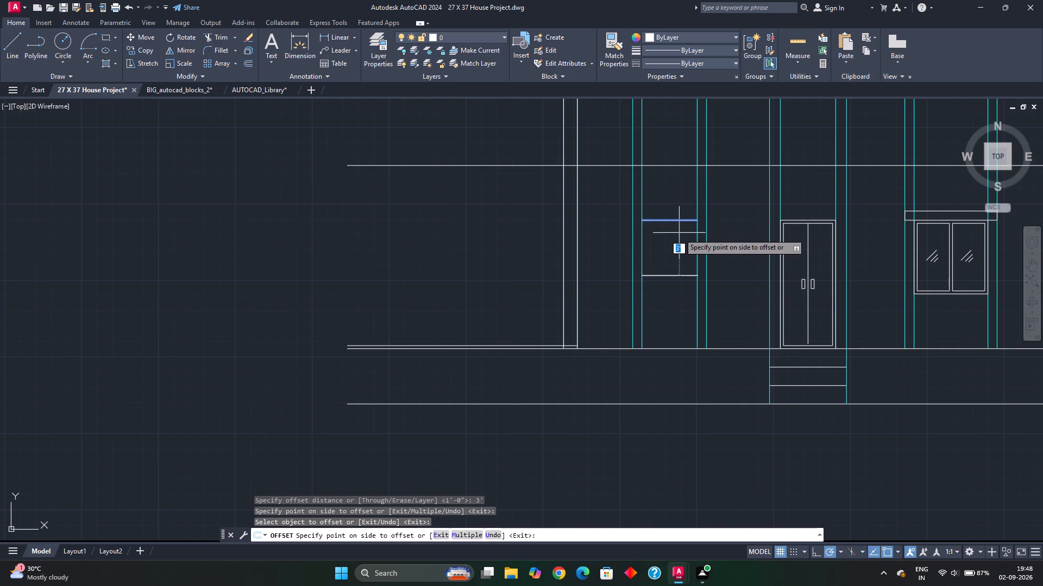
{"action": "type", "text": "2\""}
{"action": "key", "text": "Return"}
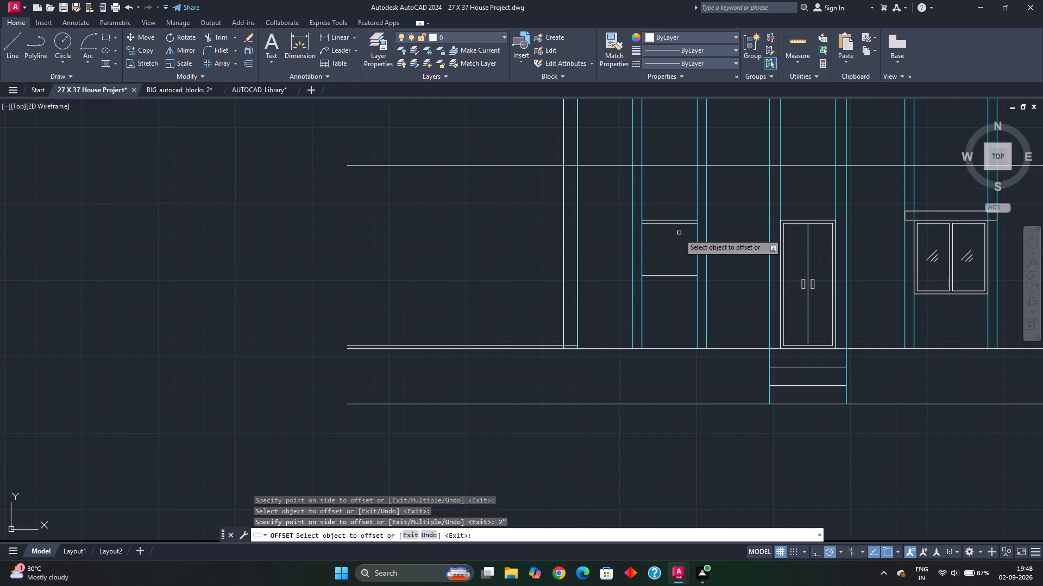
{"action": "left_click", "coordinate": [671, 276]}
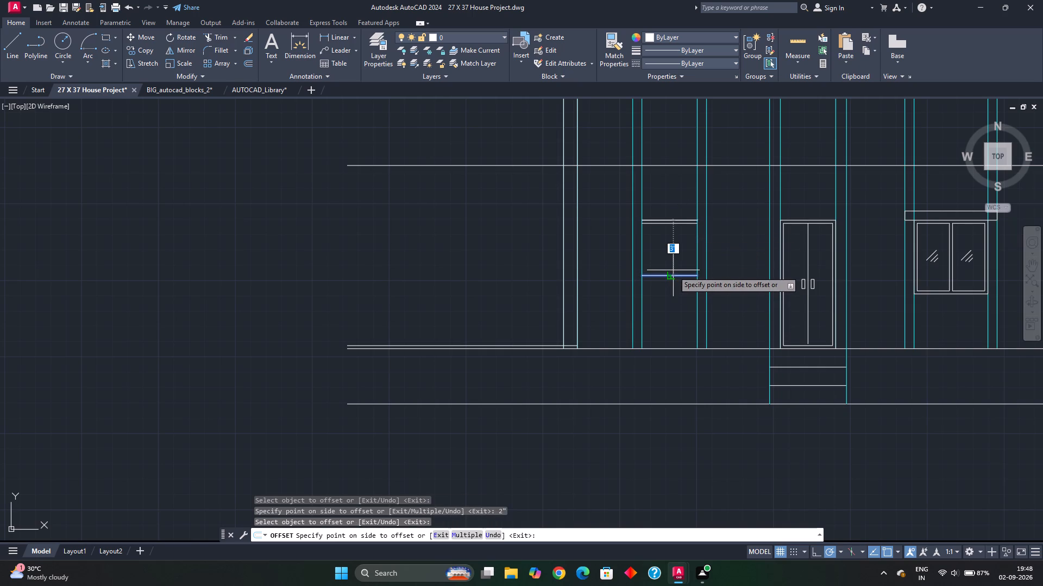
{"action": "type", "text": "2\""}
{"action": "key", "text": "Return"}
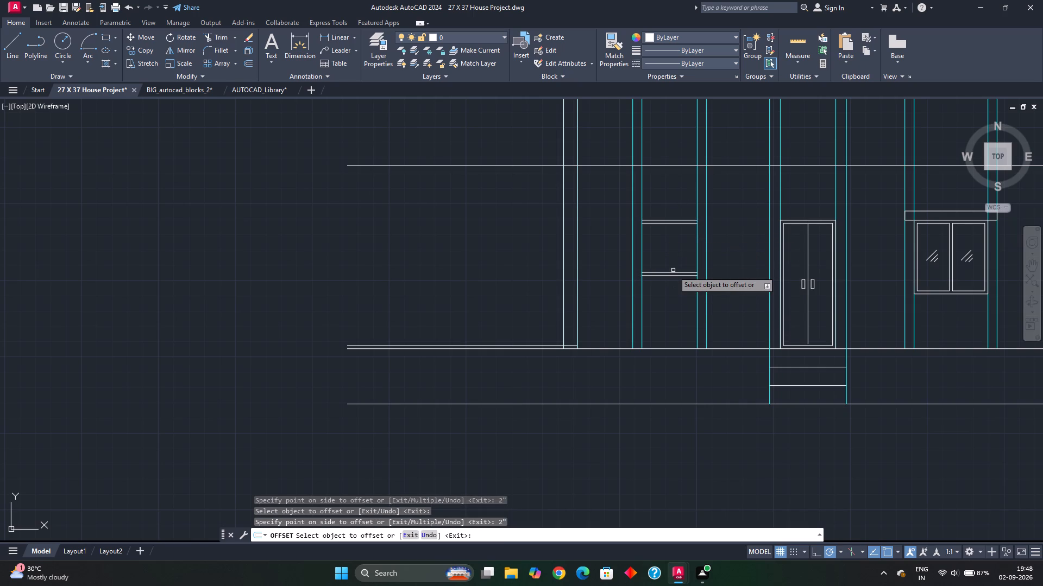
{"action": "key", "text": "Escape"}
Draw the kitchen window's left side line from the outer bottom corner to the outer top corner.
{"action": "middle_click", "coordinate": [663, 263]}
{"action": "scroll", "coordinate": [663, 263], "scroll_direction": "up", "scroll_amount": 1}
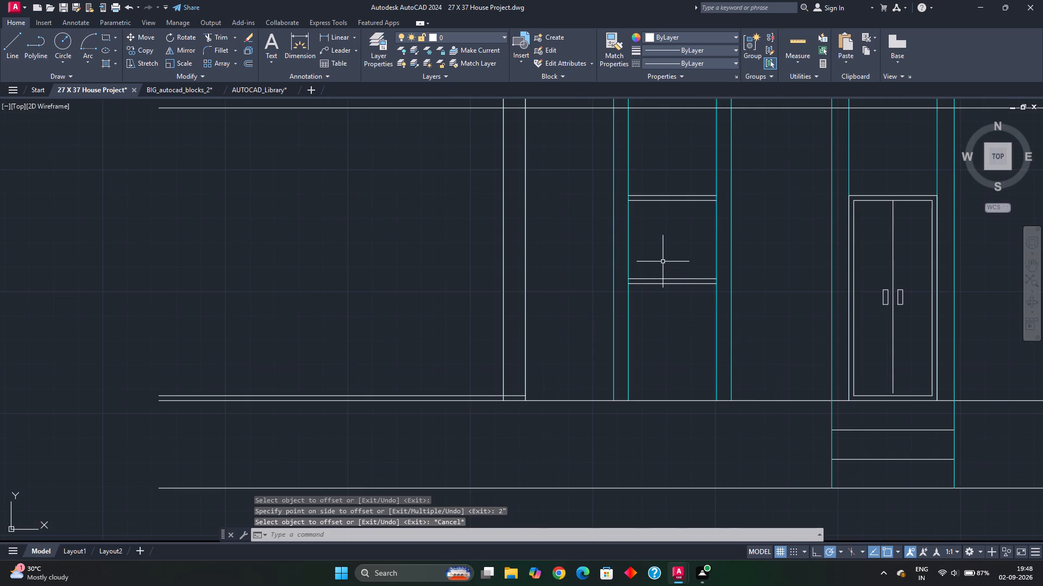
{"action": "key", "text": "l"}
{"action": "key", "text": "Return"}
{"action": "scroll", "coordinate": [662, 262], "scroll_direction": "up", "scroll_amount": 1}
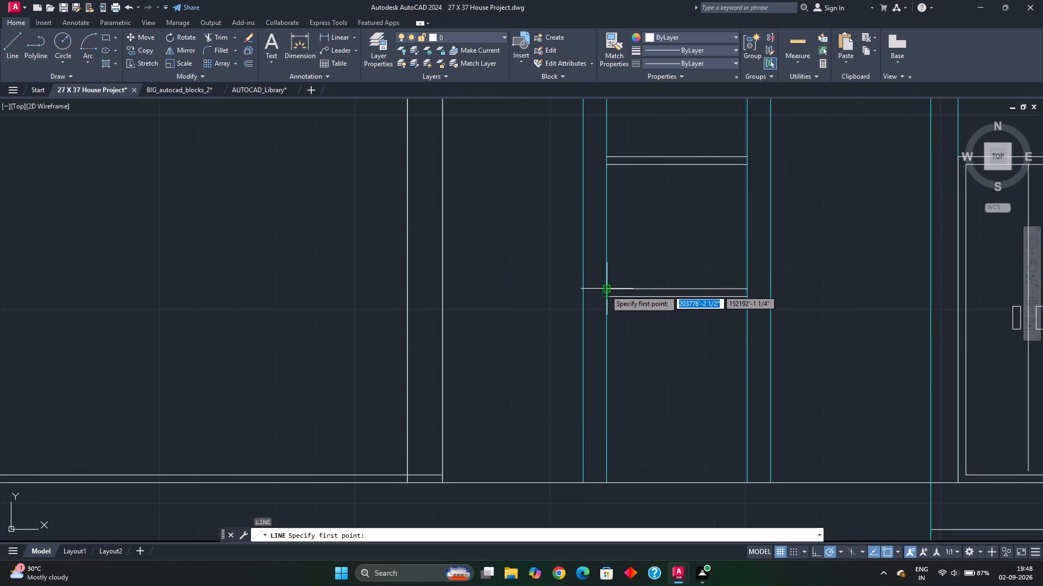
{"action": "left_click", "coordinate": [608, 300]}
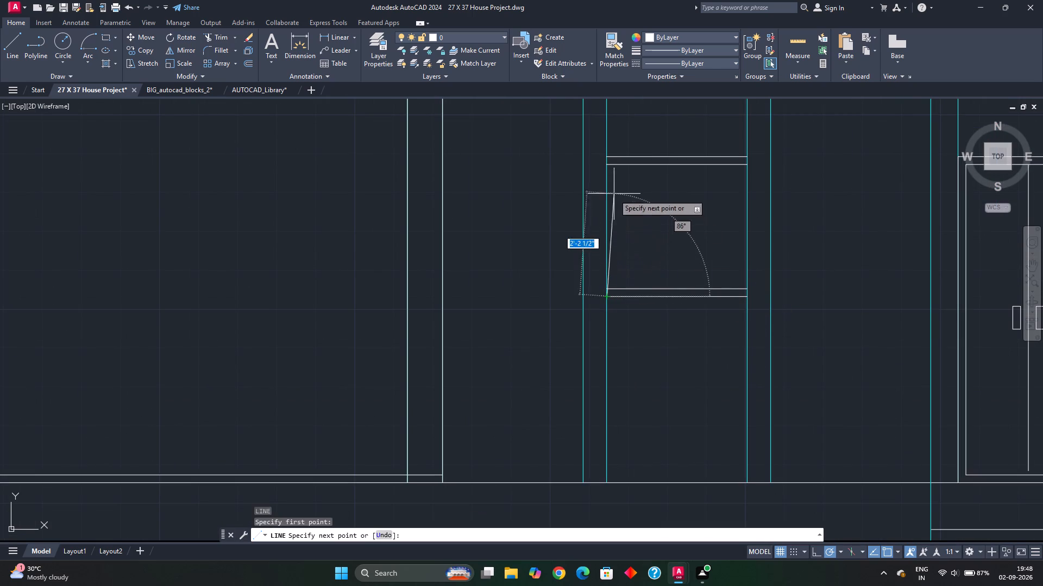
{"action": "scroll", "coordinate": [605, 161], "scroll_direction": "up", "scroll_amount": 2}
{"action": "middle_click", "coordinate": [608, 161]}
{"action": "scroll", "coordinate": [605, 159], "scroll_direction": "up", "scroll_amount": 3}
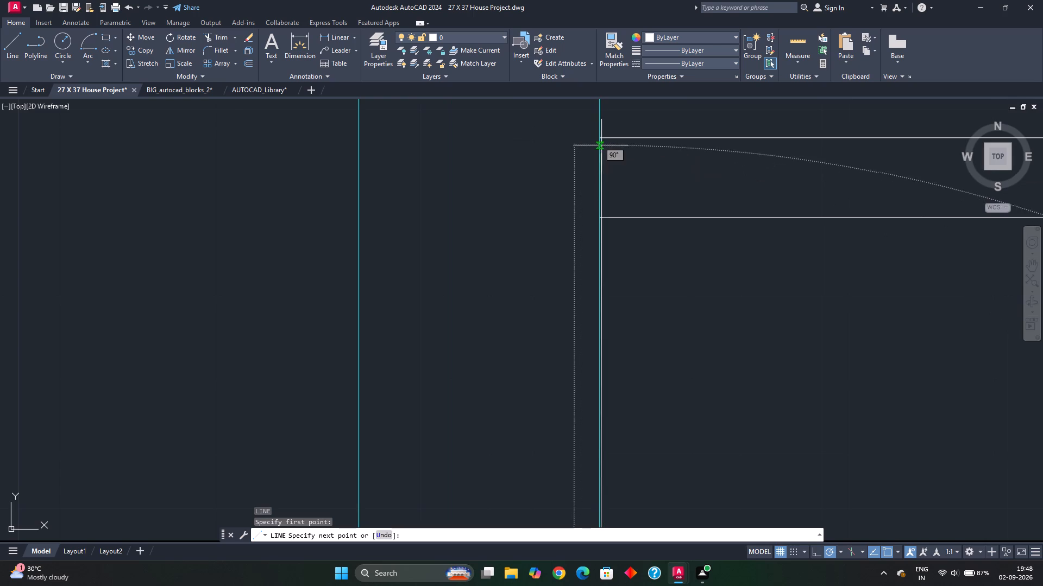
{"action": "left_click", "coordinate": [598, 138]}
{"action": "key", "text": "Escape"}
Draw the kitchen window's right side line from the outer top corner to the outer bottom corner.
{"action": "scroll", "coordinate": [638, 196], "scroll_direction": "down", "scroll_amount": 3}
{"action": "middle_click_drag", "start_coordinate": [736, 267], "coordinate": [544, 218]}
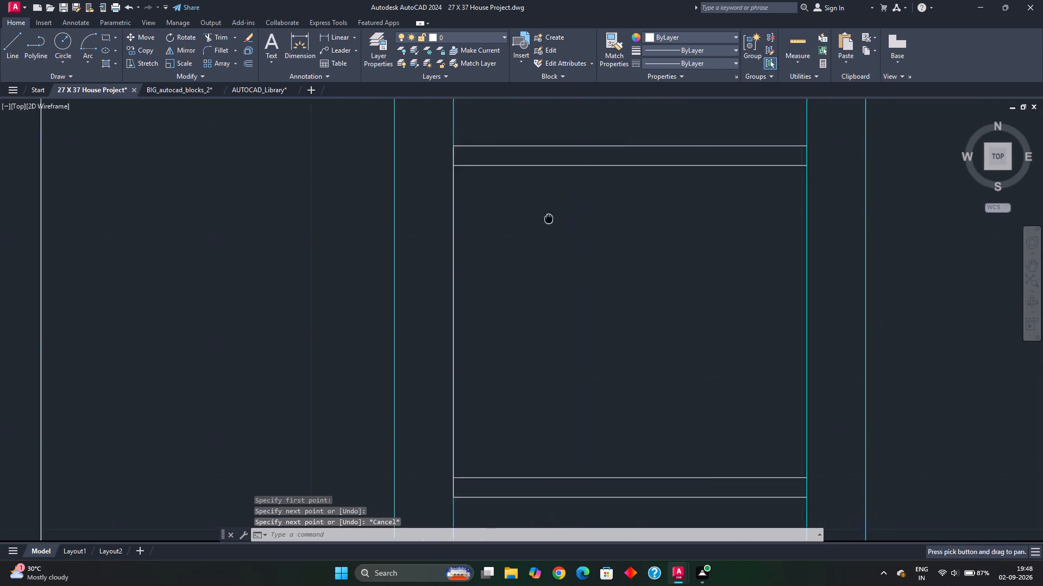
{"action": "middle_click_drag", "start_coordinate": [699, 249], "coordinate": [532, 269]}
{"action": "middle_click_drag", "start_coordinate": [573, 229], "coordinate": [590, 169]}
{"action": "key", "text": "space"}
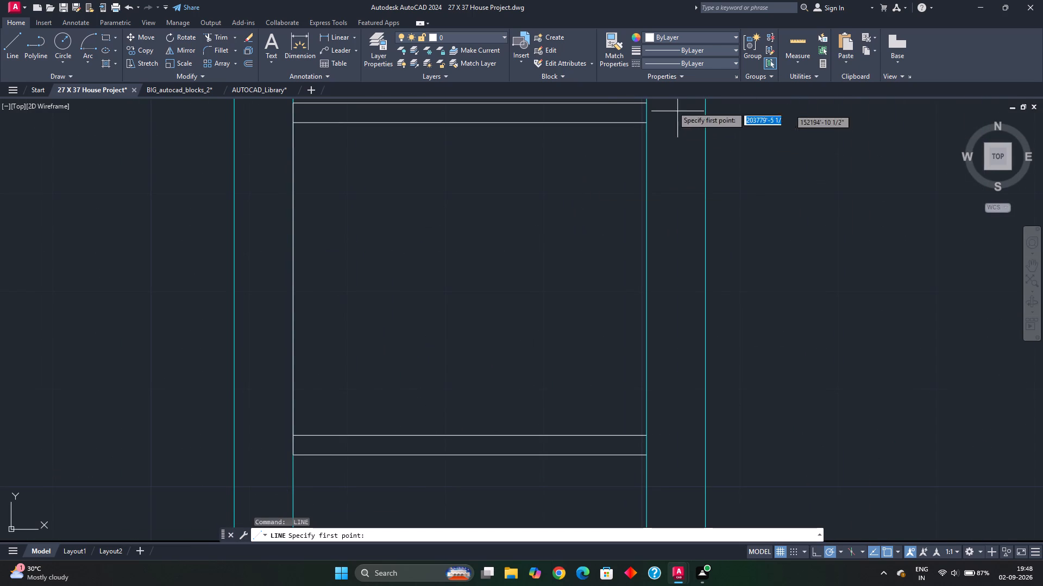
{"action": "left_click", "coordinate": [643, 103]}
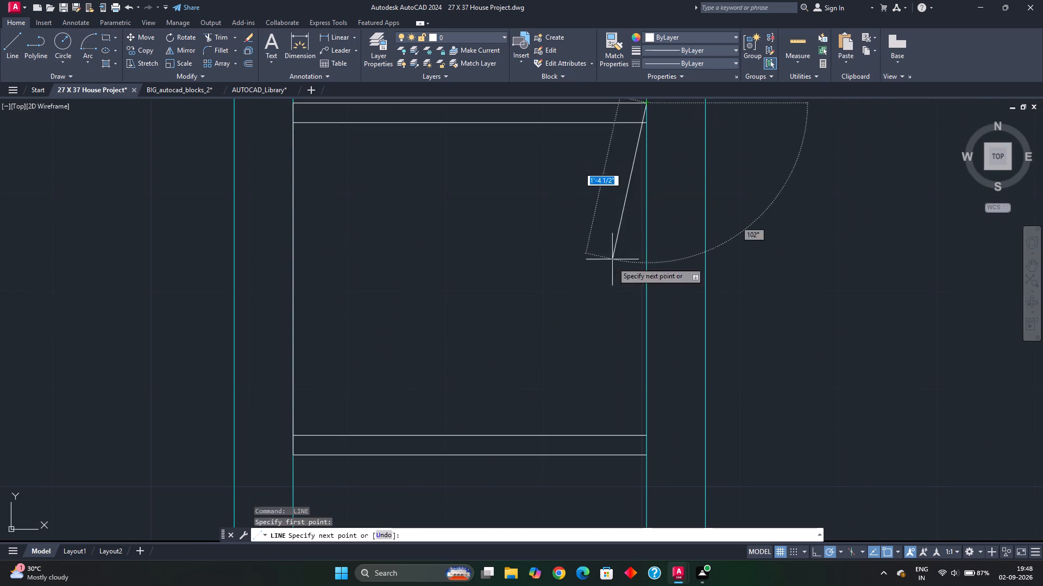
{"action": "middle_click_drag", "start_coordinate": [620, 322], "coordinate": [659, 188]}
{"action": "left_click", "coordinate": [684, 322]}
{"action": "key", "text": "Escape"}
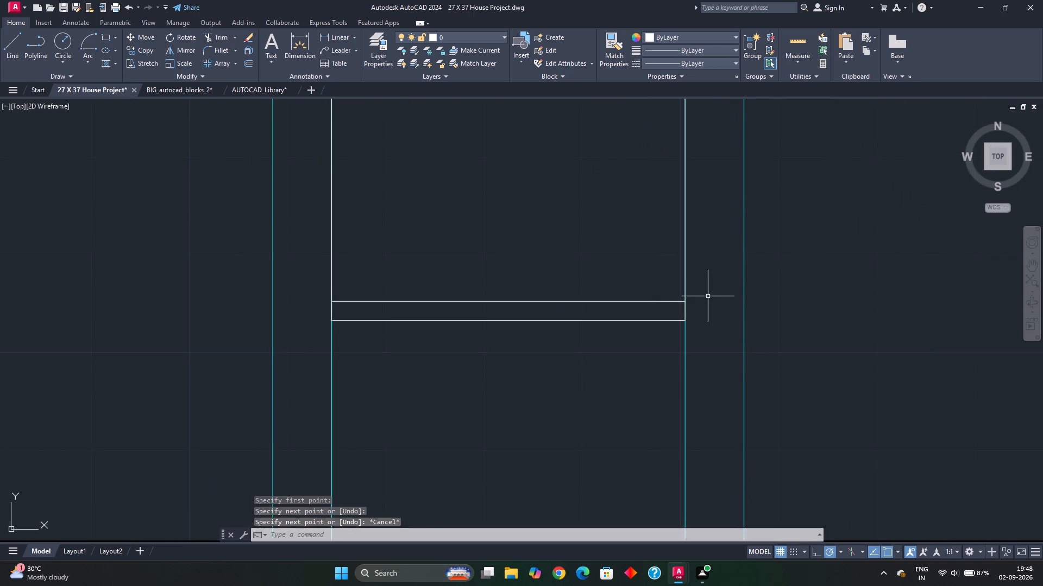
{"action": "scroll", "coordinate": [708, 297], "scroll_direction": "down", "scroll_amount": 2}
{"action": "key", "text": "Escape"}
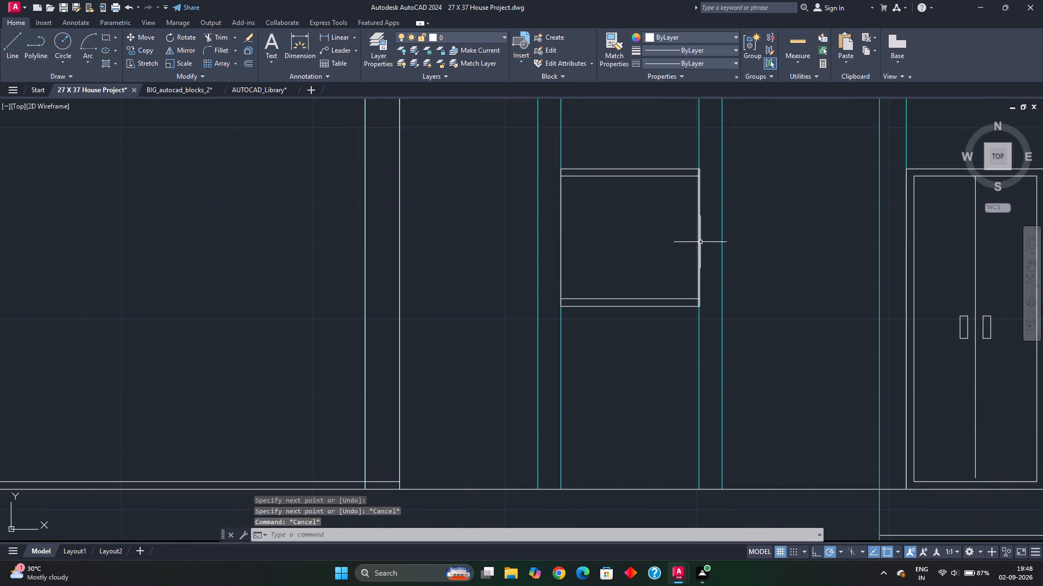
Offset the kitchen window's right and left side lines 2" inward for the frame.
{"action": "left_click", "coordinate": [700, 242]}
{"action": "key", "text": "o"}
{"action": "key", "text": "Return"}
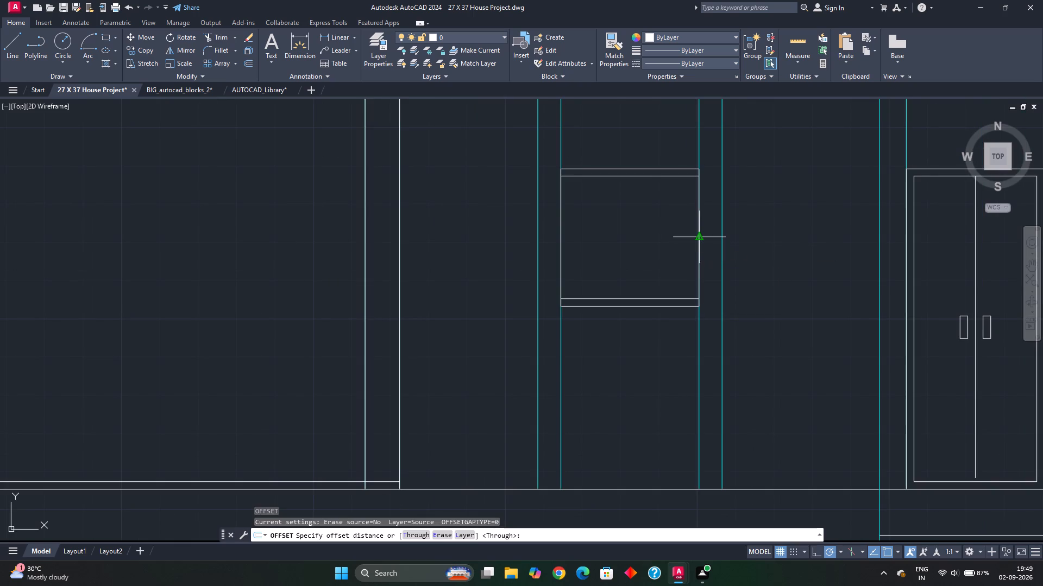
{"action": "key", "text": "2"}
{"action": "key", "text": "shift+quotedbl"}
{"action": "key", "text": "Return"}
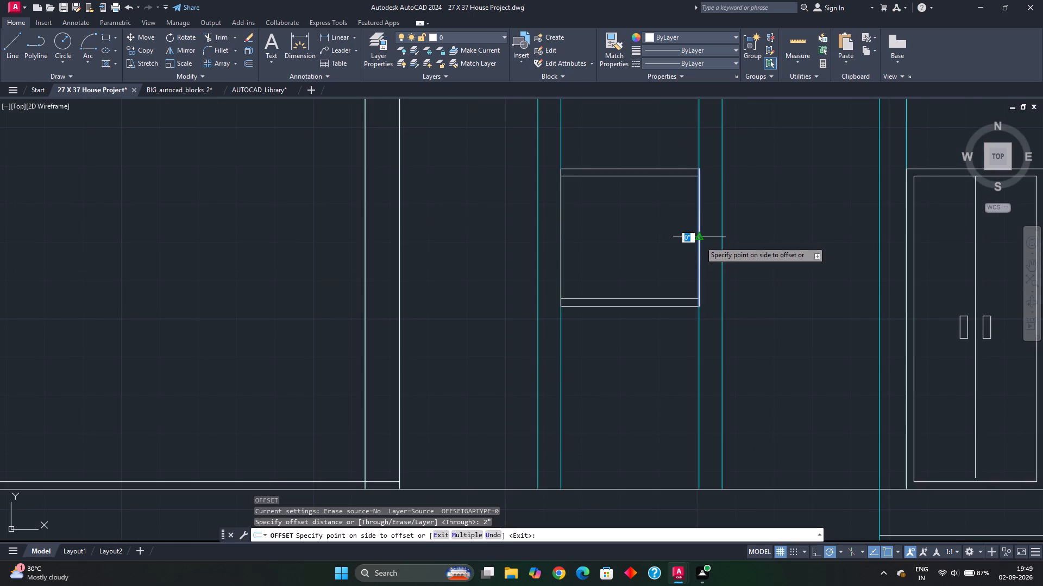
{"action": "left_click", "coordinate": [679, 238]}
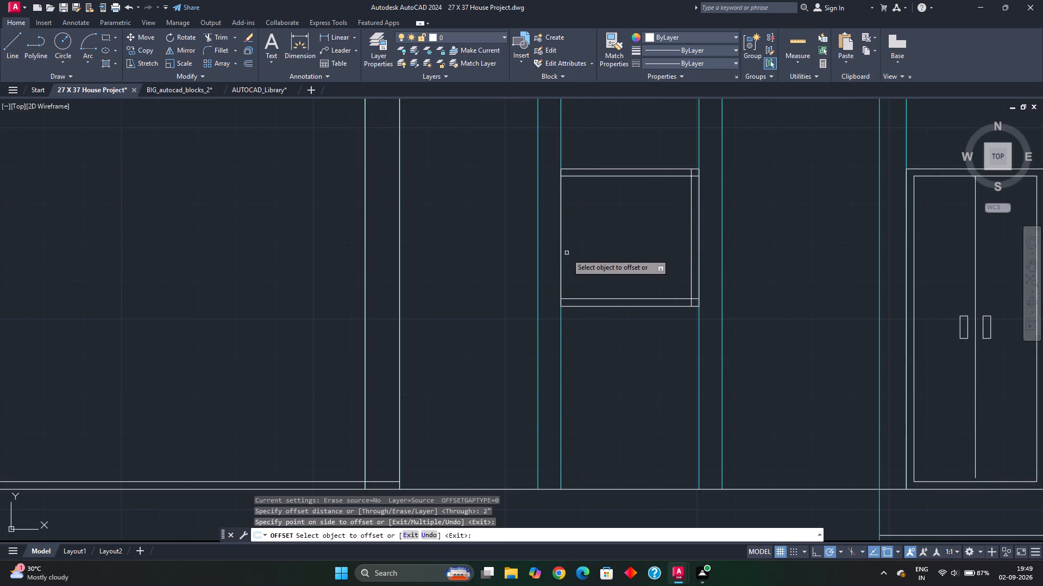
{"action": "left_click", "coordinate": [560, 252]}
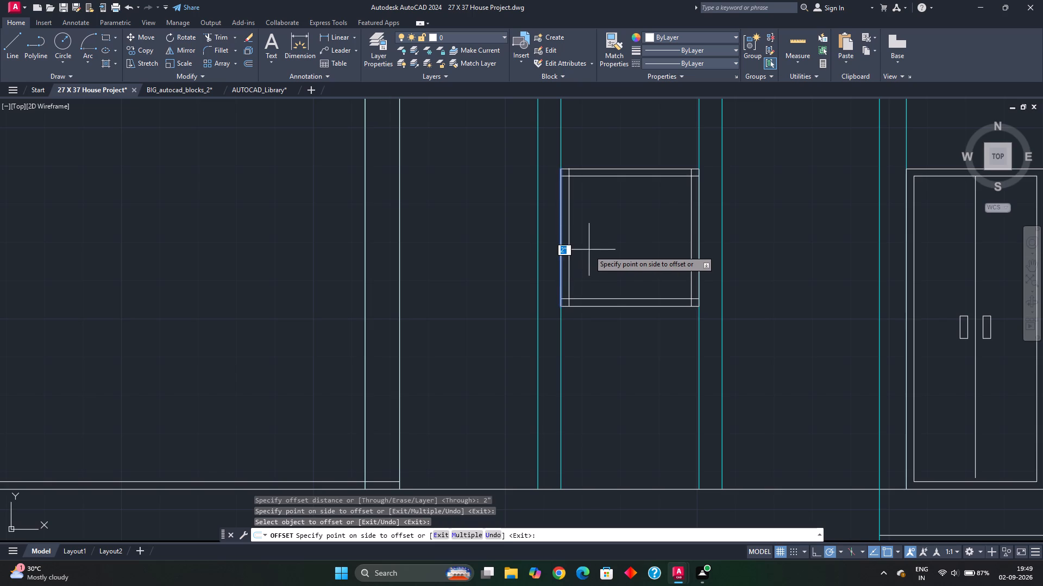
{"action": "left_click", "coordinate": [589, 250]}
{"action": "key", "text": "Escape"}
Trim the overlapping line ends at all four corners of the kitchen window's inner frame.
{"action": "type", "text": "TR"}
{"action": "key", "text": "space"}
{"action": "scroll", "coordinate": [573, 175], "scroll_direction": "up", "scroll_amount": 2}
{"action": "left_click", "coordinate": [558, 171]}
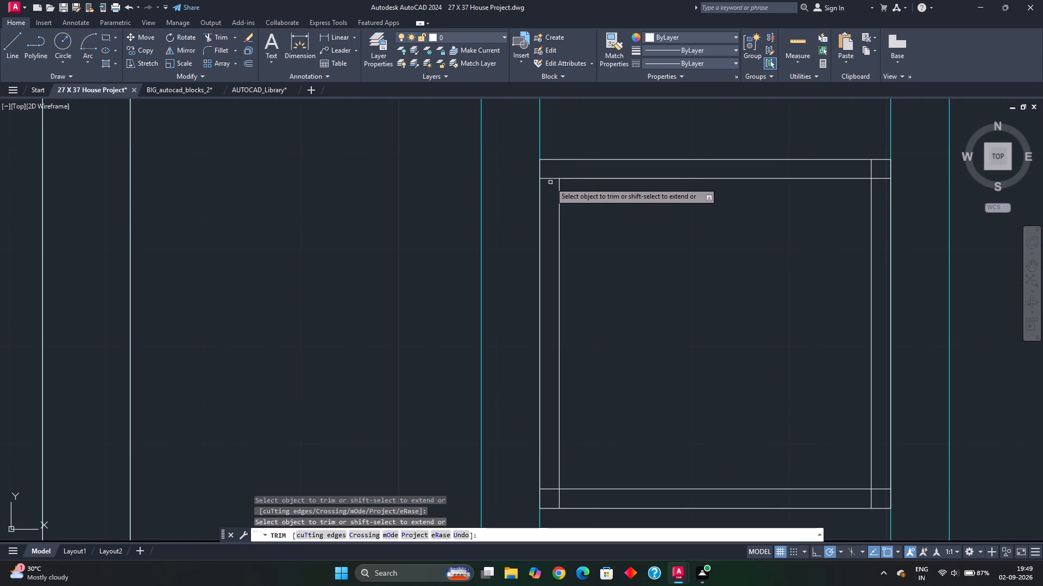
{"action": "left_click", "coordinate": [550, 182]}
{"action": "left_click", "coordinate": [554, 171]}
{"action": "left_click", "coordinate": [883, 180]}
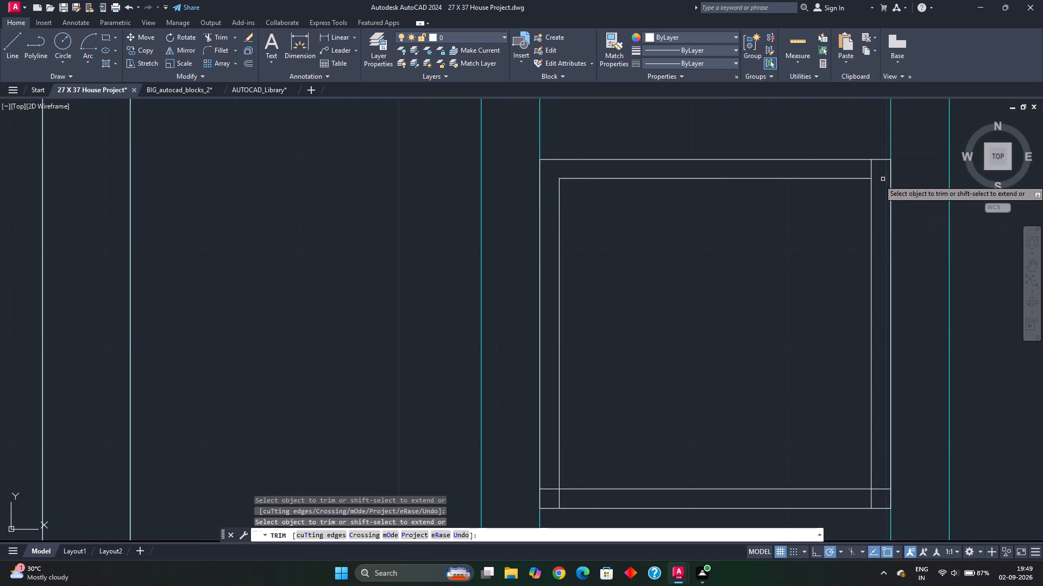
{"action": "left_click", "coordinate": [870, 171]}
{"action": "scroll", "coordinate": [848, 313], "scroll_direction": "down", "scroll_amount": 1}
{"action": "middle_click_drag", "start_coordinate": [838, 348], "coordinate": [816, 213]}
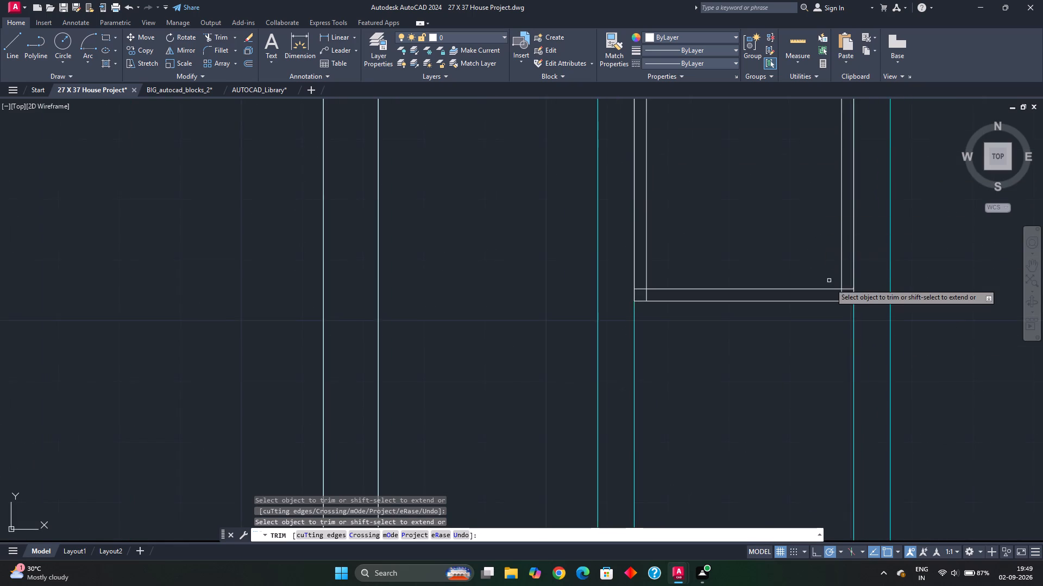
{"action": "scroll", "coordinate": [830, 285], "scroll_direction": "up", "scroll_amount": 1}
{"action": "left_click", "coordinate": [859, 289]}
{"action": "left_click", "coordinate": [843, 305]}
{"action": "scroll", "coordinate": [774, 336], "scroll_direction": "down", "scroll_amount": 1}
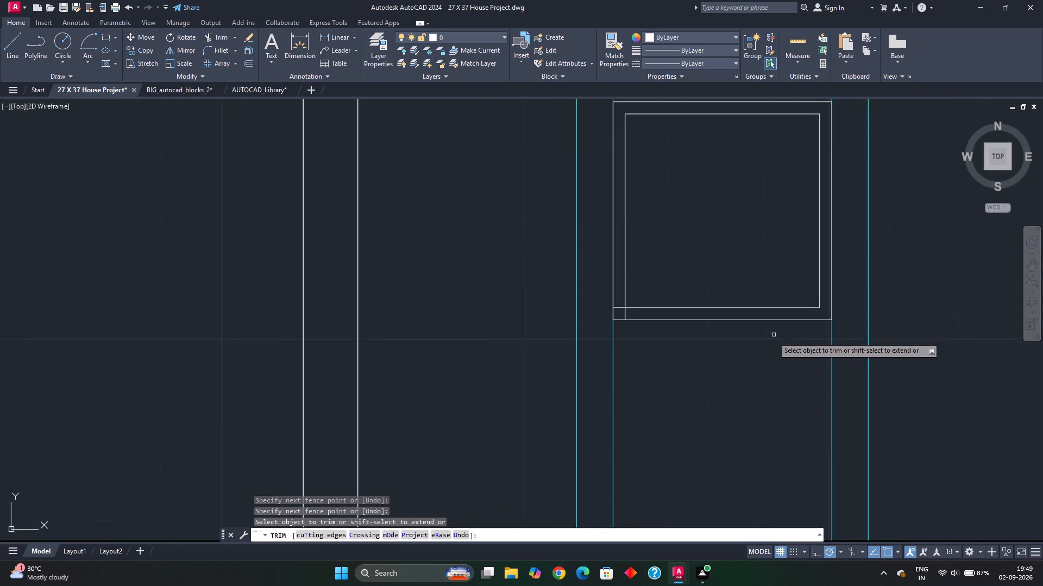
{"action": "middle_click_drag", "start_coordinate": [773, 336], "coordinate": [879, 322]}
{"action": "scroll", "coordinate": [724, 297], "scroll_direction": "up", "scroll_amount": 2}
{"action": "left_click", "coordinate": [721, 277]}
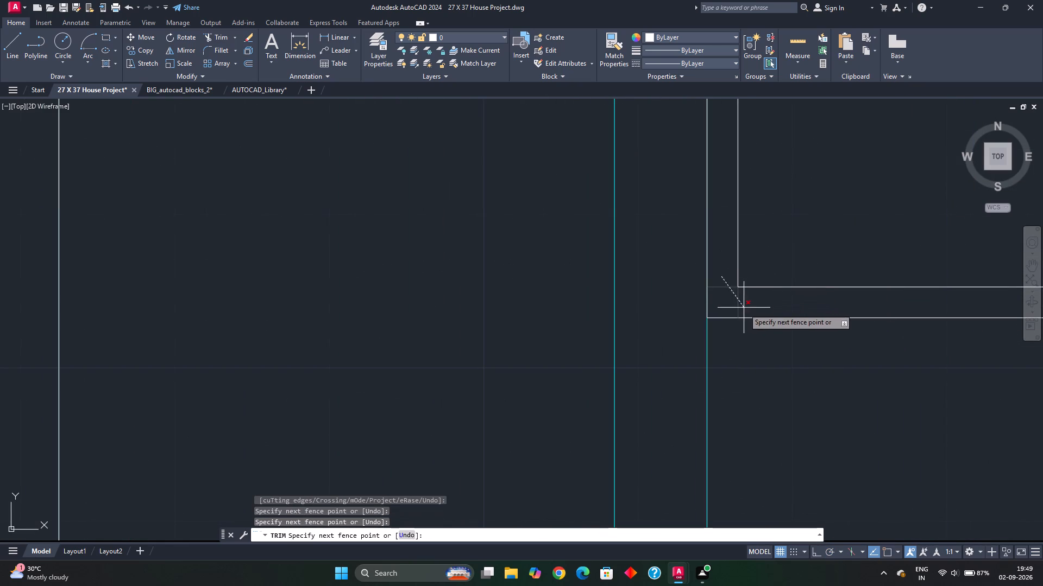
{"action": "left_click", "coordinate": [744, 308]}
{"action": "scroll", "coordinate": [747, 316], "scroll_direction": "down", "scroll_amount": 2}
{"action": "middle_click_drag", "start_coordinate": [807, 316], "coordinate": [702, 291]}
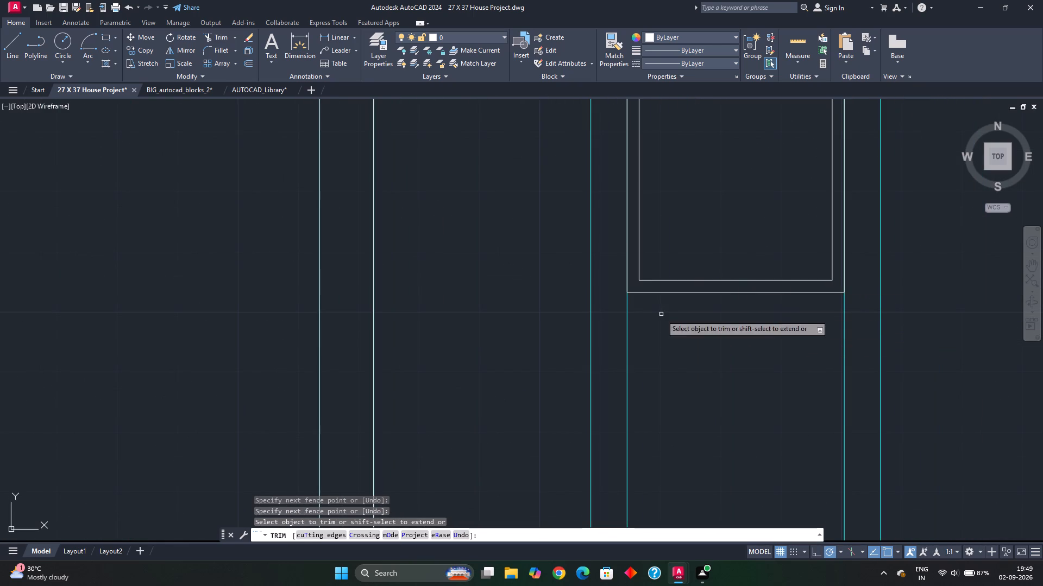
{"action": "middle_click_drag", "start_coordinate": [724, 279], "coordinate": [677, 357]}
{"action": "key", "text": "Escape"}
{"action": "key", "text": "l"}
{"action": "key", "text": "Return"}
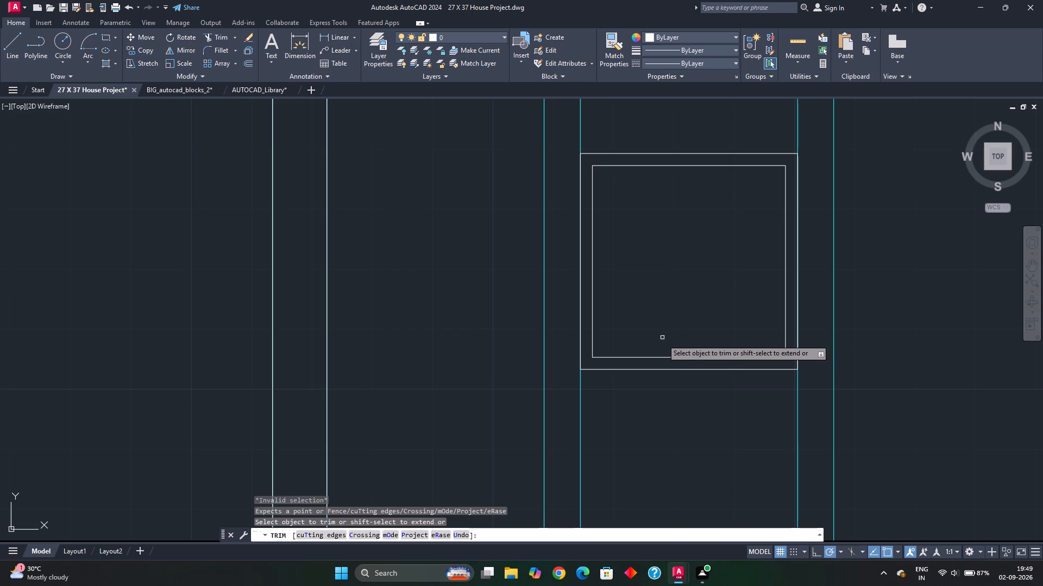
{"action": "key", "text": "Escape"}
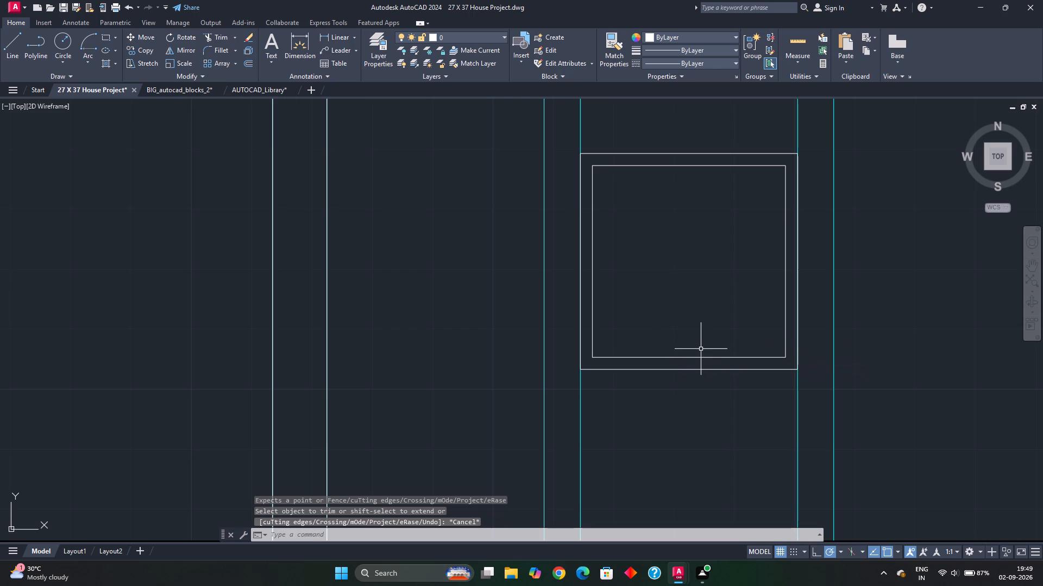
Draw a vertical centre line in the kitchen window from the inner frame's bottom midpoint to its top midpoint.
{"action": "key", "text": "l"}
{"action": "key", "text": "Return"}
{"action": "left_click", "coordinate": [692, 360]}
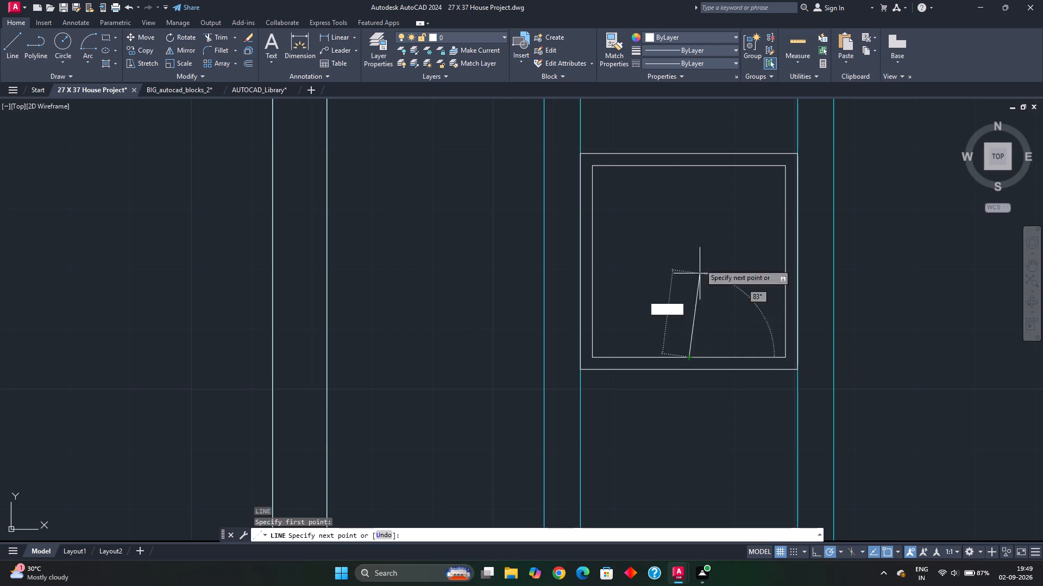
{"action": "left_click", "coordinate": [687, 168]}
{"action": "key", "text": "Escape"}
Offset the kitchen window's centre line 1" to each side for the mullion.
{"action": "left_click_drag", "start_coordinate": [693, 205], "coordinate": [687, 208]}
{"action": "left_click", "coordinate": [670, 216]}
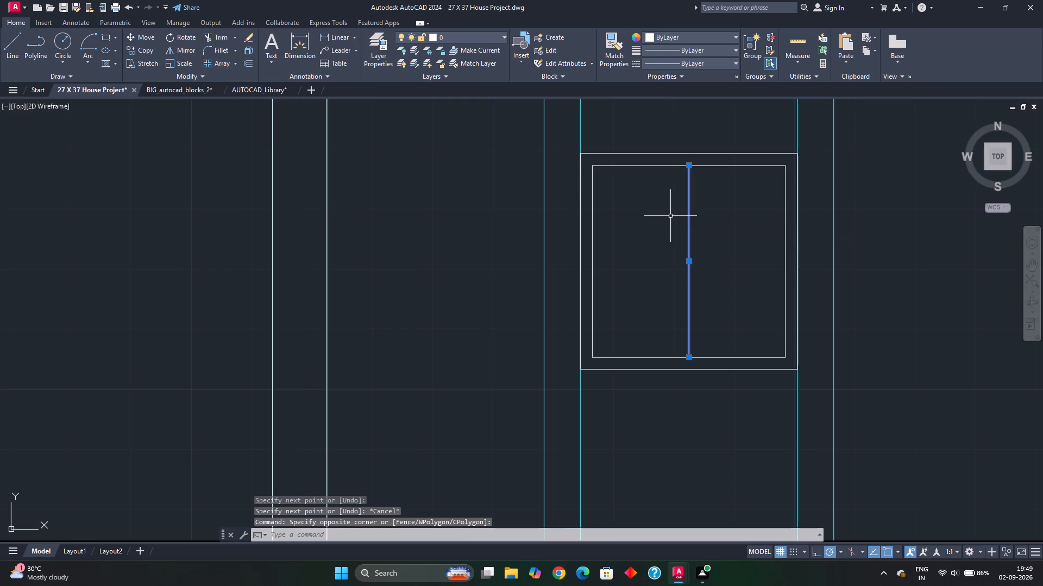
{"action": "key", "text": "o"}
{"action": "key", "text": "Return"}
{"action": "type", "text": "1\""}
{"action": "key", "text": "Return"}
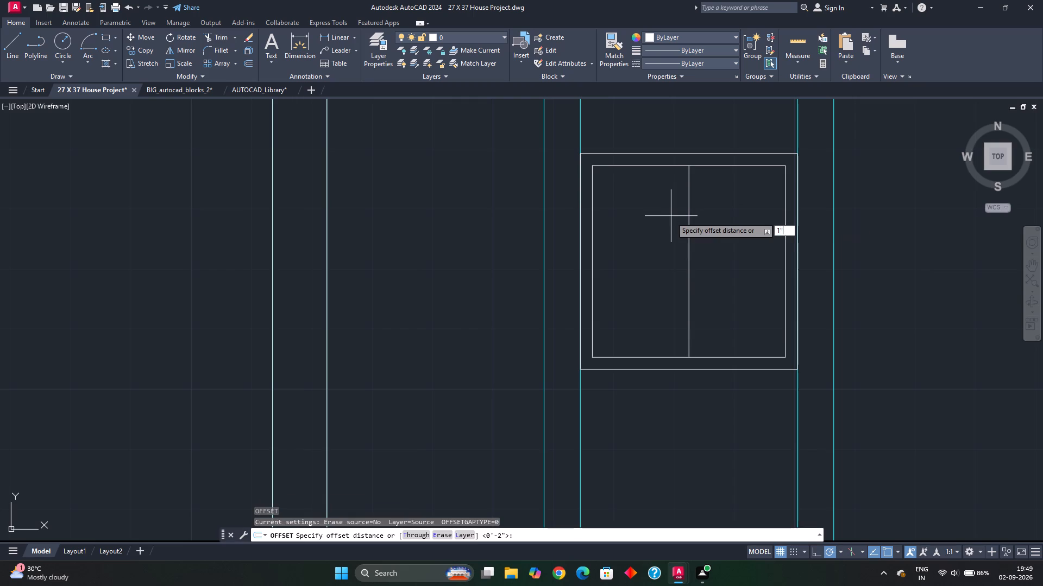
{"action": "left_click", "coordinate": [706, 226]}
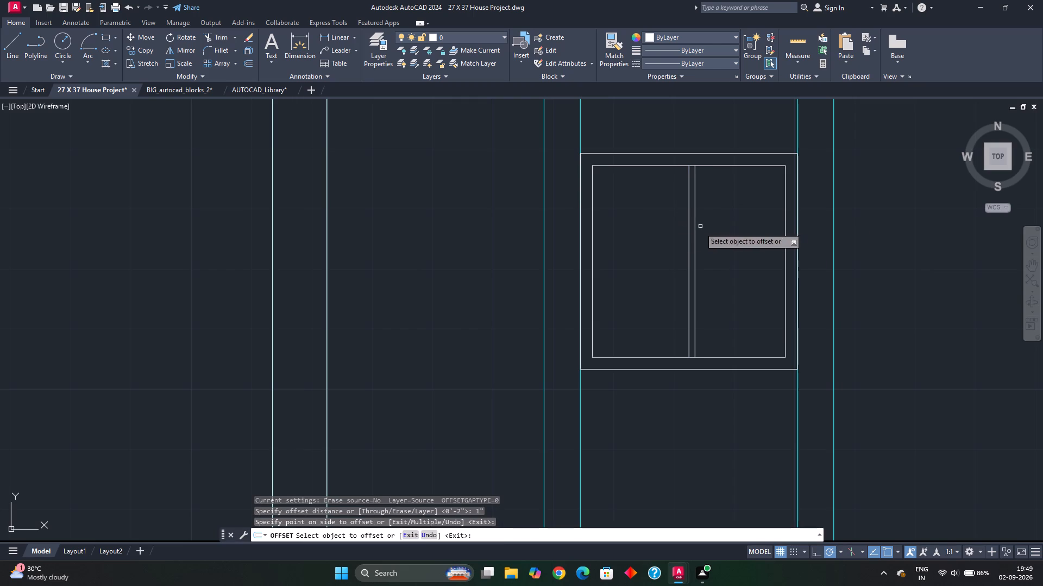
{"action": "left_click", "coordinate": [689, 231]}
{"action": "left_click", "coordinate": [663, 228]}
{"action": "key", "text": "Escape"}
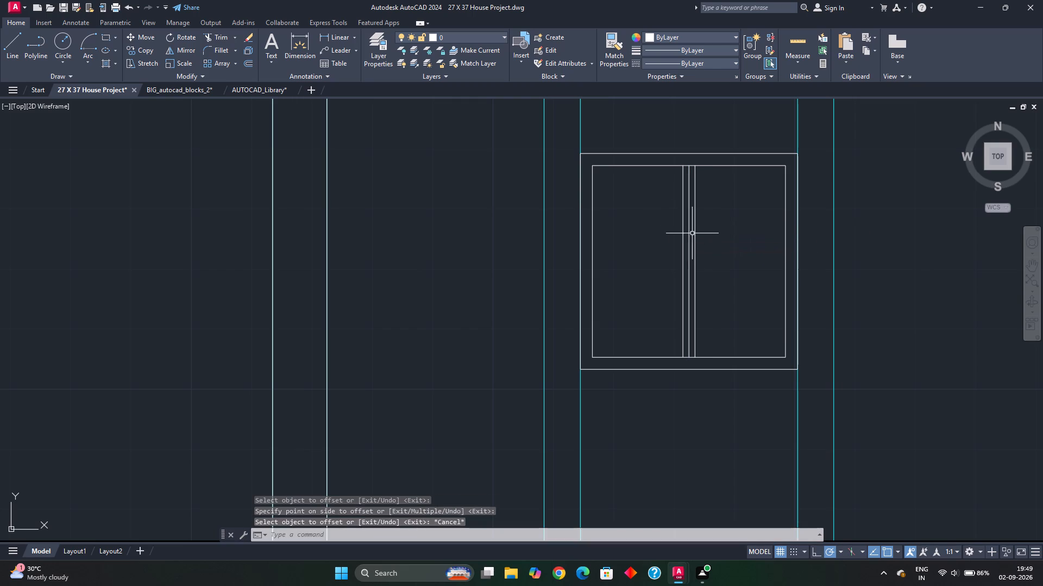
{"action": "key", "text": "Escape"}
Delete the original centre line between the two mullion lines of the kitchen window.
{"action": "left_click", "coordinate": [690, 235]}
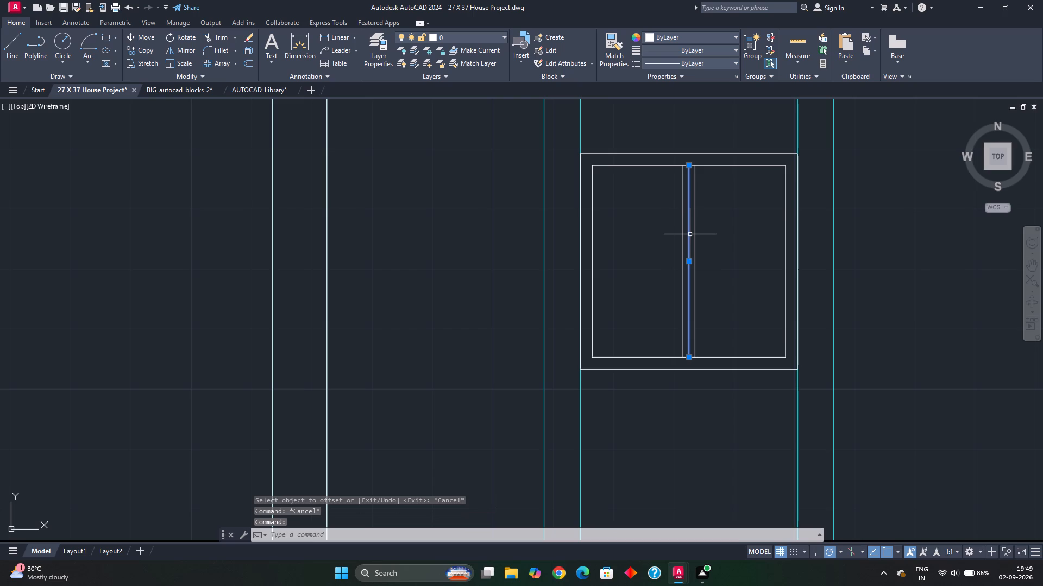
{"action": "key", "text": "Delete"}
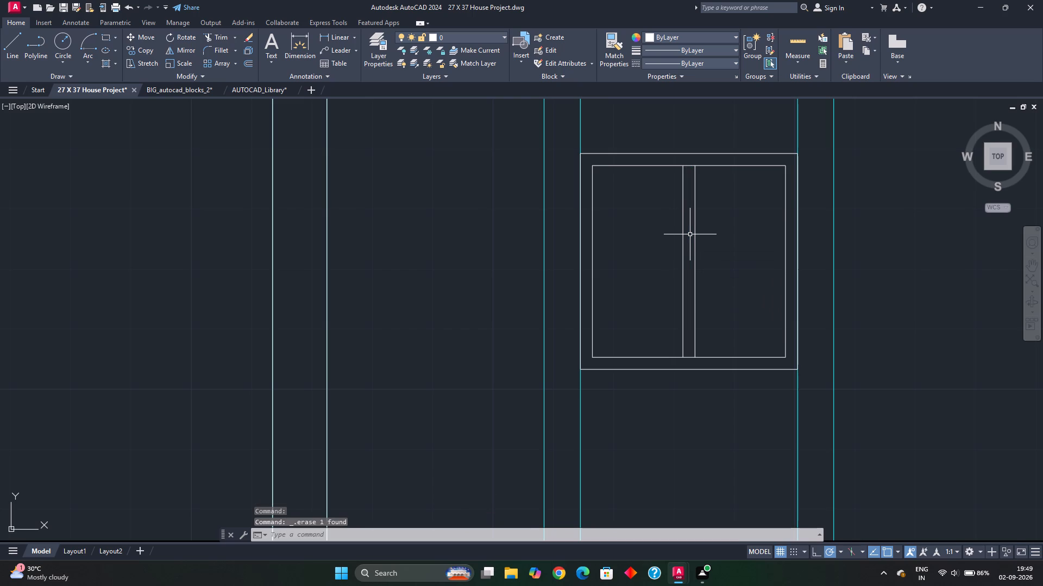
Trim the inner frame's top and bottom lines between the mullion lines to separate the kitchen window's two panes.
{"action": "type", "text": "TR"}
{"action": "key", "text": "space"}
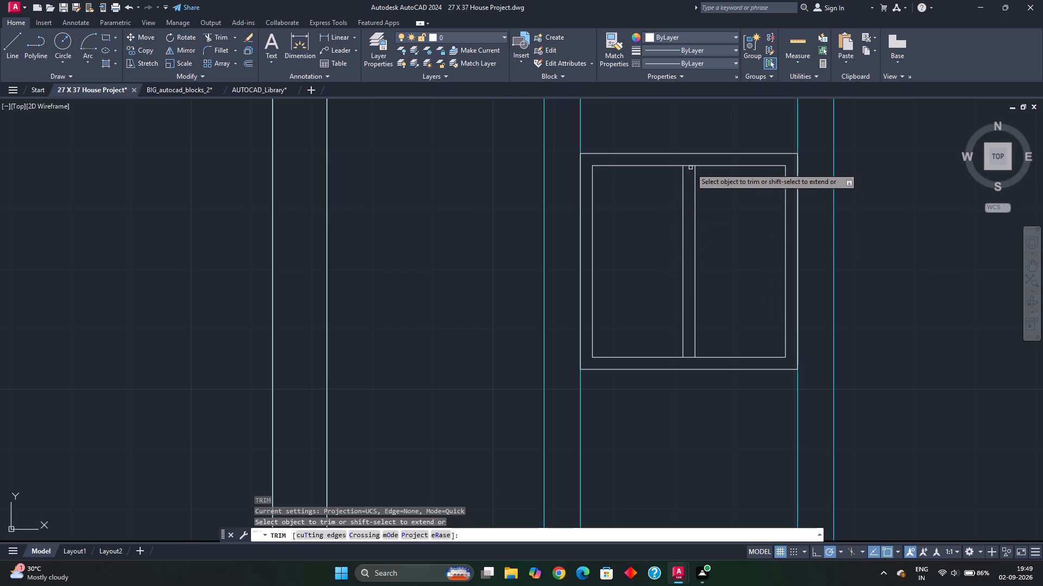
{"action": "left_click", "coordinate": [689, 167]}
{"action": "left_click", "coordinate": [689, 161]}
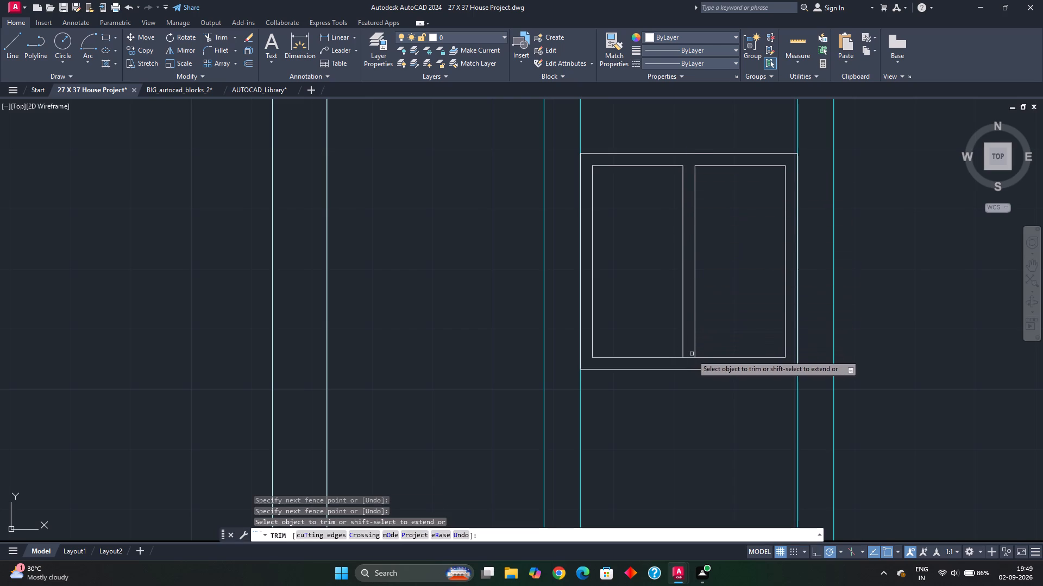
{"action": "left_click", "coordinate": [688, 359]}
{"action": "key", "text": "grave"}
{"action": "scroll", "coordinate": [727, 353], "scroll_direction": "down", "scroll_amount": 2}
{"action": "middle_click_drag", "start_coordinate": [796, 351], "coordinate": [671, 328]}
{"action": "scroll", "coordinate": [671, 328], "scroll_direction": "down", "scroll_amount": 2}
{"action": "middle_click_drag", "start_coordinate": [671, 328], "coordinate": [669, 327]}
{"action": "middle_click_drag", "start_coordinate": [670, 334], "coordinate": [601, 304]}
{"action": "scroll", "coordinate": [780, 336], "scroll_direction": "up", "scroll_amount": 2}
{"action": "scroll", "coordinate": [656, 228], "scroll_direction": "up", "scroll_amount": 1}
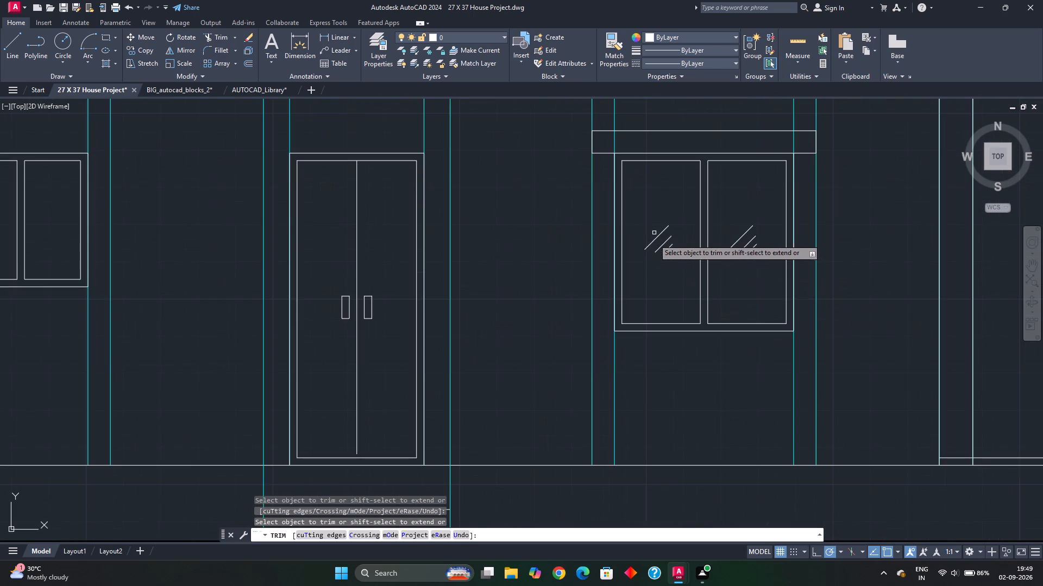
{"action": "key", "text": "Escape"}
{"action": "key", "text": "Escape"}
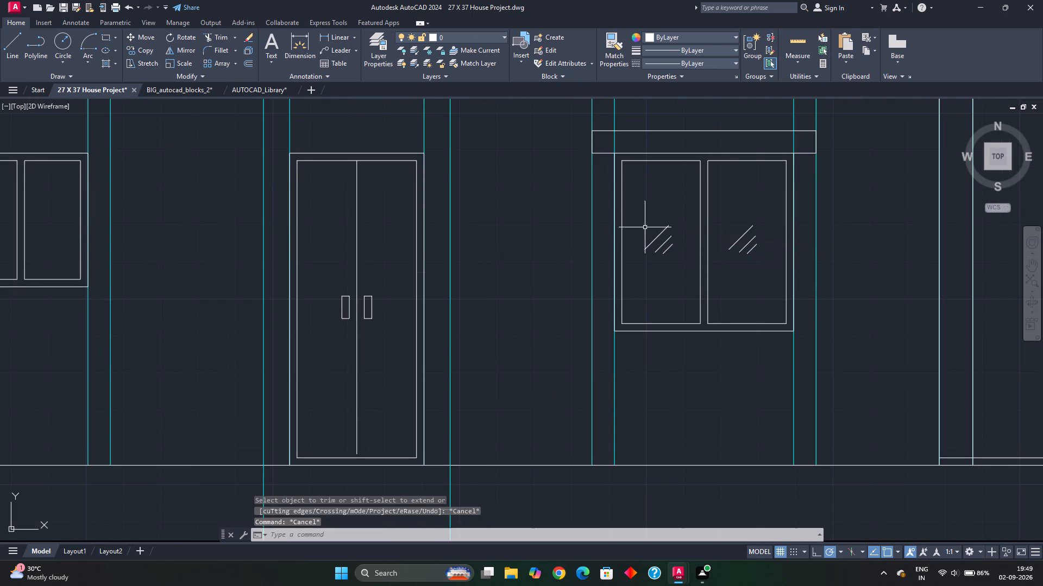
Copy the diagonal glass lines from both panes of the banded window across the double door into the kitchen window.
{"action": "left_click", "coordinate": [636, 215]}
{"action": "left_click", "coordinate": [682, 270]}
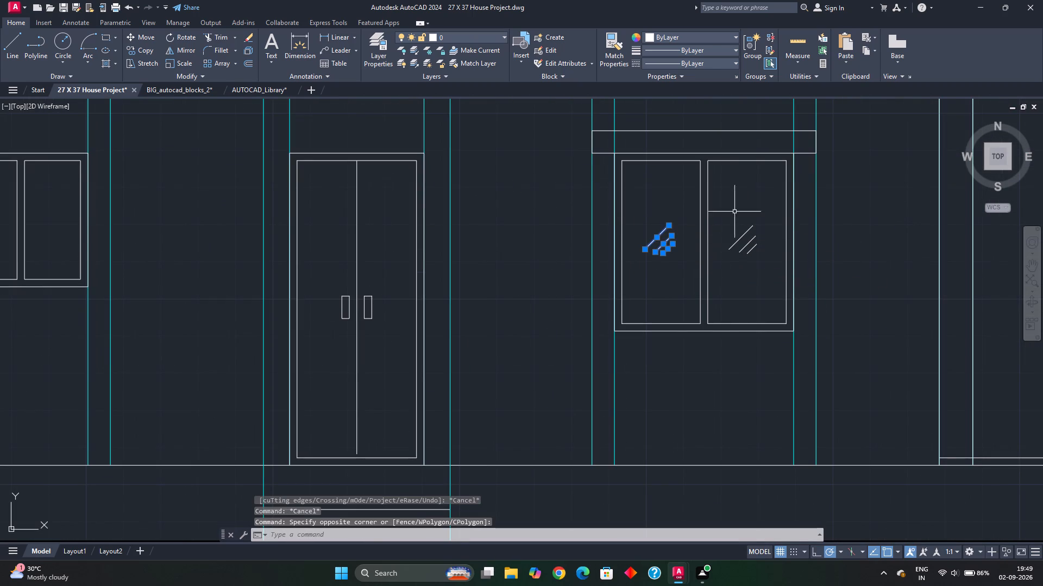
{"action": "left_click", "coordinate": [734, 208]}
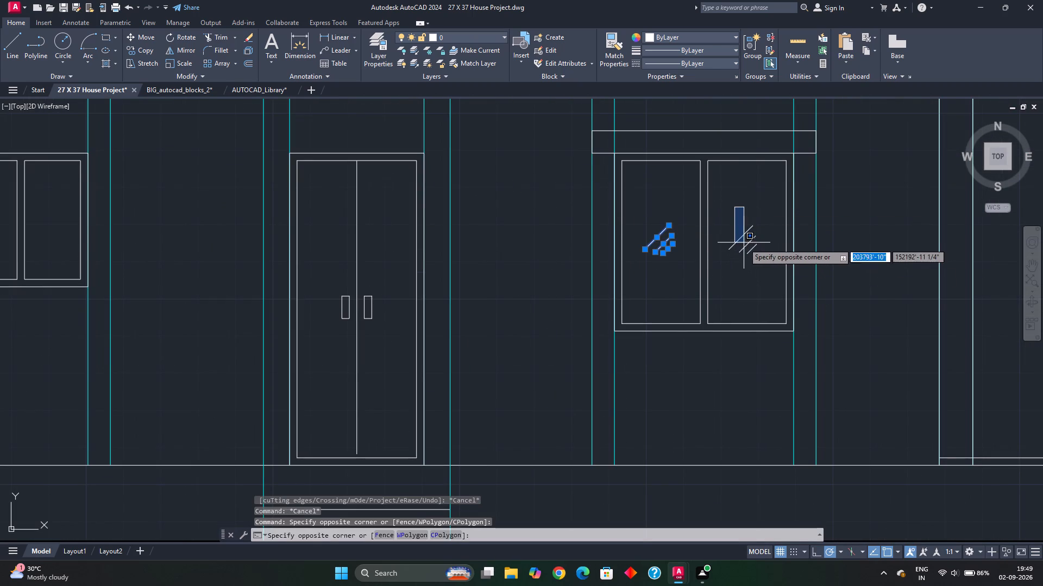
{"action": "left_click", "coordinate": [736, 219]}
{"action": "left_click_drag", "start_coordinate": [734, 227], "coordinate": [749, 252]}
{"action": "left_click", "coordinate": [762, 265]}
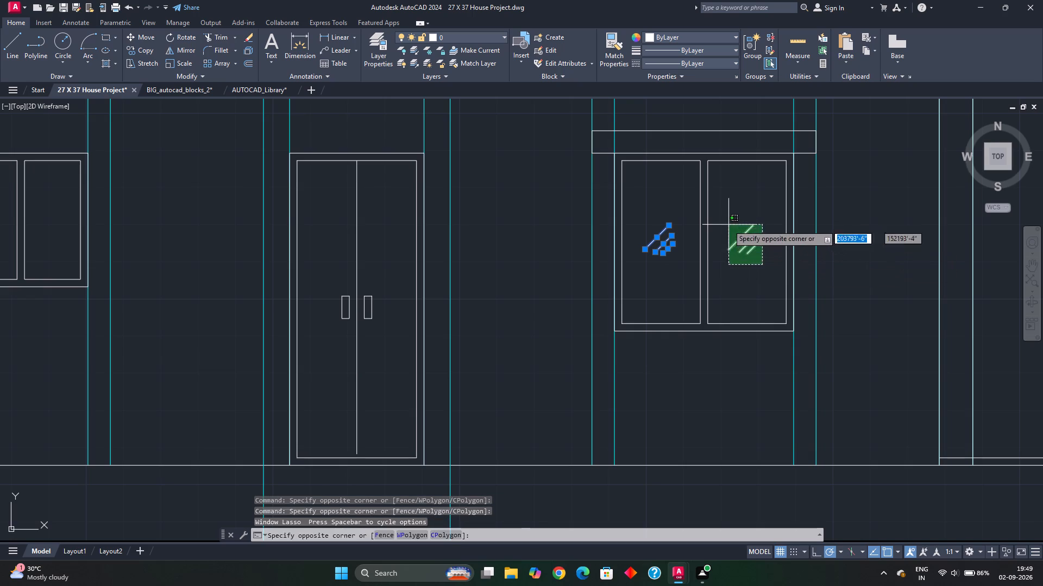
{"action": "left_click", "coordinate": [728, 225]}
{"action": "type", "text": "CO"}
{"action": "key", "text": "Return"}
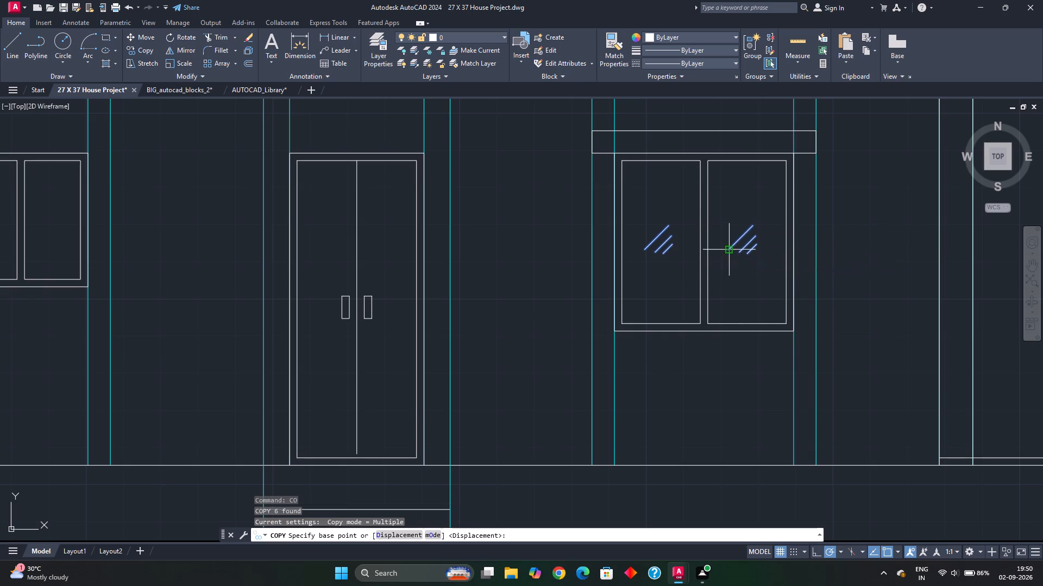
{"action": "left_click", "coordinate": [730, 251]}
{"action": "scroll", "coordinate": [567, 252], "scroll_direction": "down", "scroll_amount": 1}
{"action": "middle_click_drag", "start_coordinate": [567, 252], "coordinate": [800, 215]}
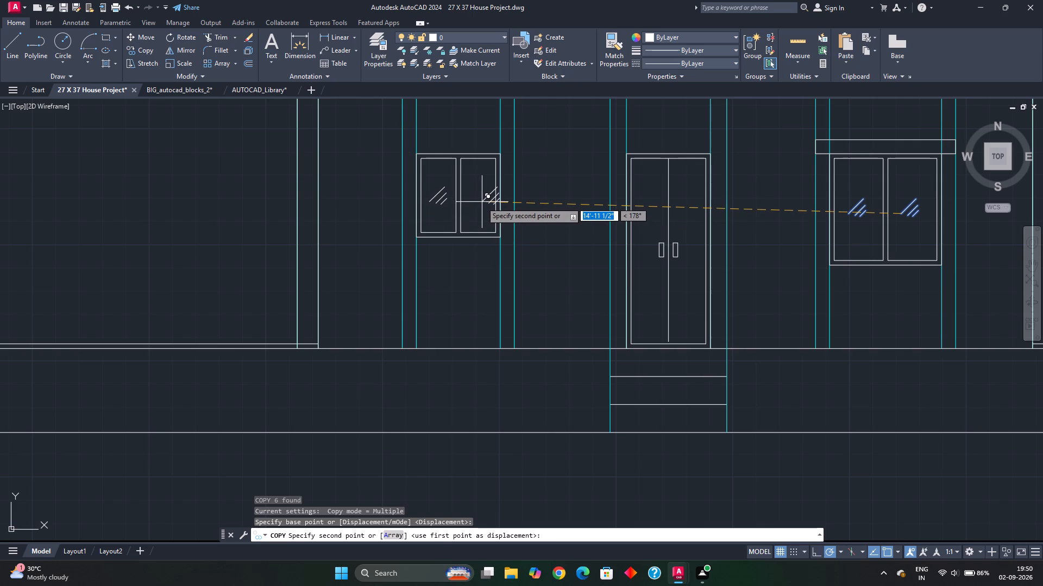
{"action": "left_click", "coordinate": [481, 201]}
{"action": "key", "text": "Escape"}
Move the copied glass lines at the kitchen window's right edge leftward, inside the right pane.
{"action": "scroll", "coordinate": [485, 194], "scroll_direction": "up", "scroll_amount": 1}
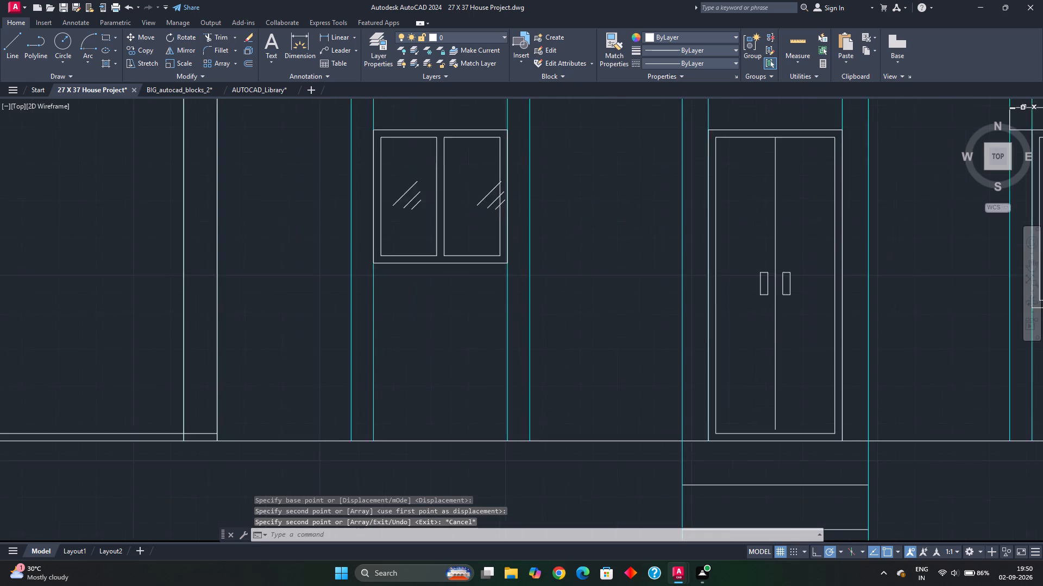
{"action": "scroll", "coordinate": [485, 194], "scroll_direction": "up", "scroll_amount": 1}
{"action": "left_click", "coordinate": [462, 158]}
{"action": "left_click", "coordinate": [524, 246]}
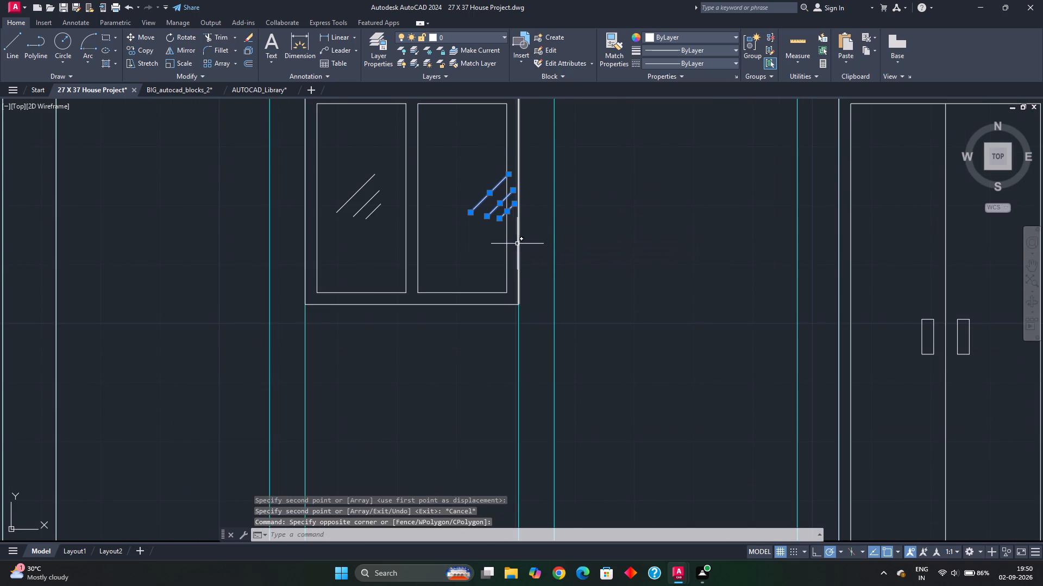
{"action": "key", "text": "comma"}
{"action": "key", "text": "BackSpace"}
{"action": "key", "text": "m"}
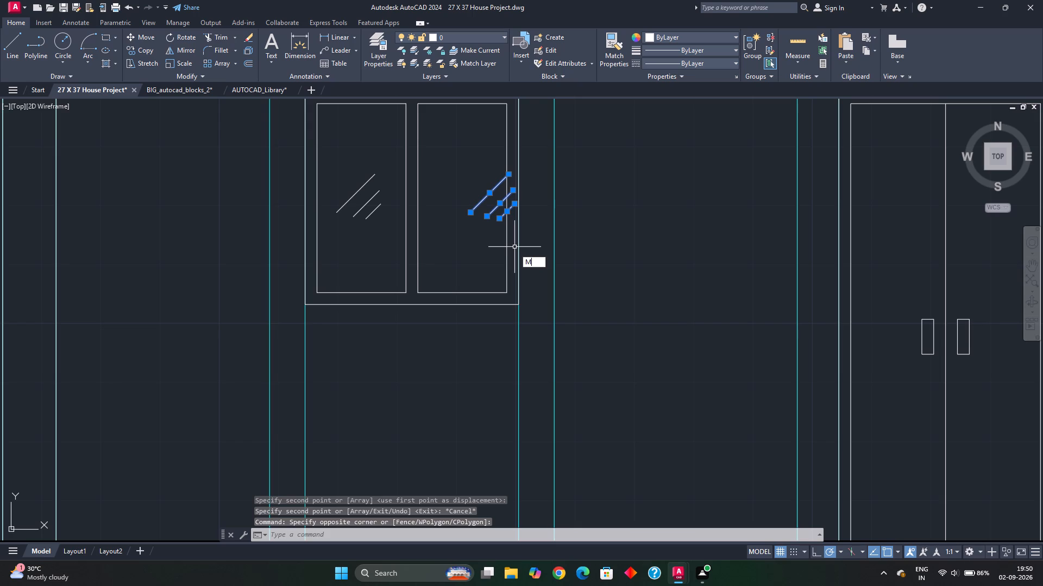
{"action": "key", "text": "space"}
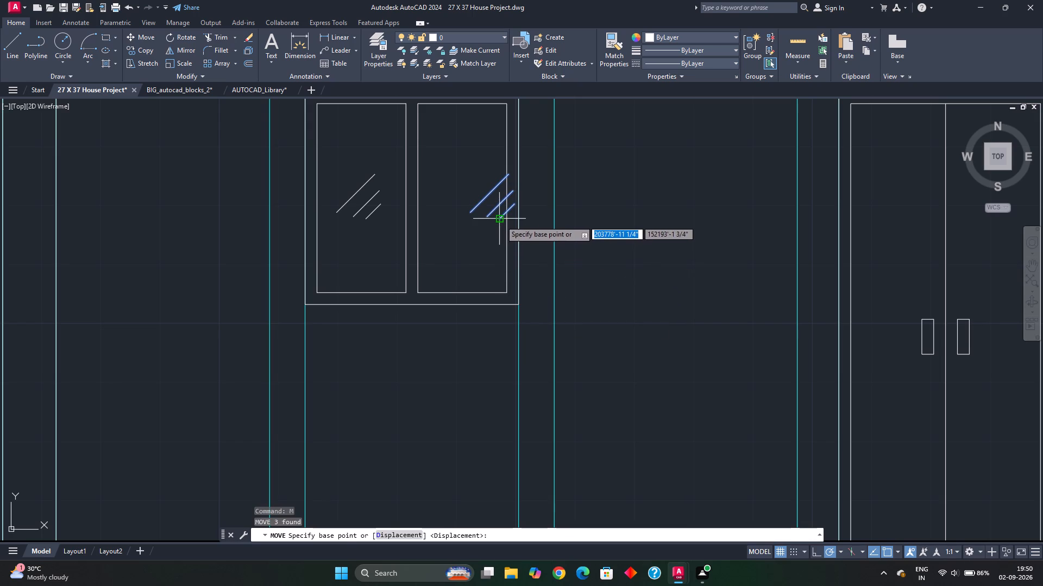
{"action": "left_click", "coordinate": [501, 220]}
{"action": "left_click", "coordinate": [467, 220]}
{"action": "key", "text": "Escape"}
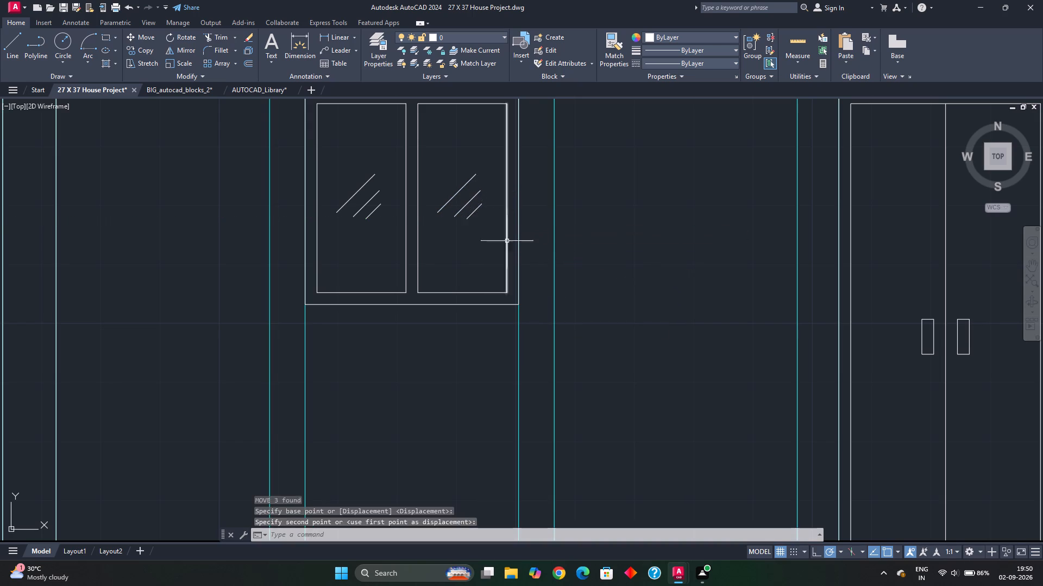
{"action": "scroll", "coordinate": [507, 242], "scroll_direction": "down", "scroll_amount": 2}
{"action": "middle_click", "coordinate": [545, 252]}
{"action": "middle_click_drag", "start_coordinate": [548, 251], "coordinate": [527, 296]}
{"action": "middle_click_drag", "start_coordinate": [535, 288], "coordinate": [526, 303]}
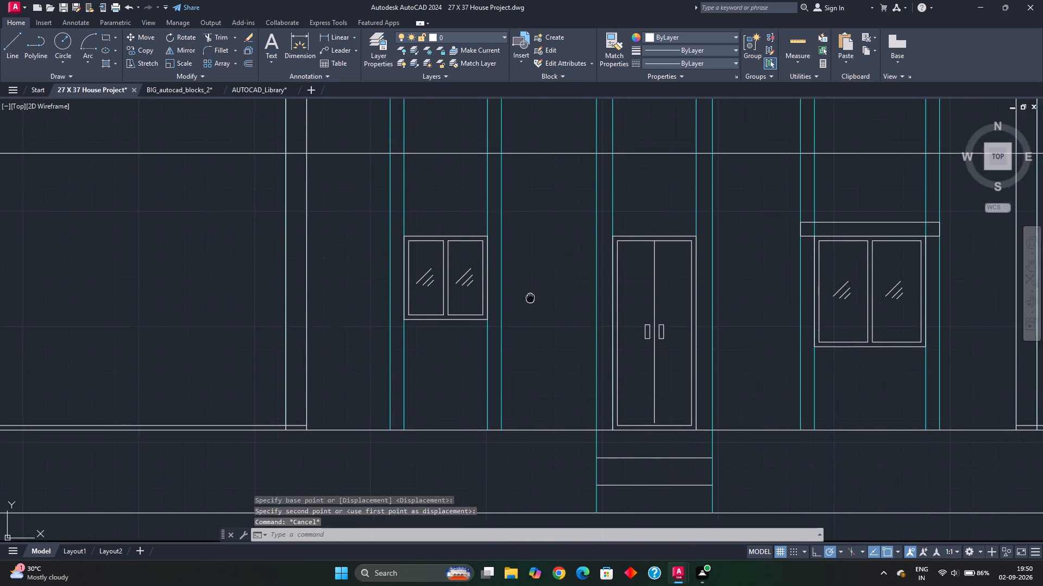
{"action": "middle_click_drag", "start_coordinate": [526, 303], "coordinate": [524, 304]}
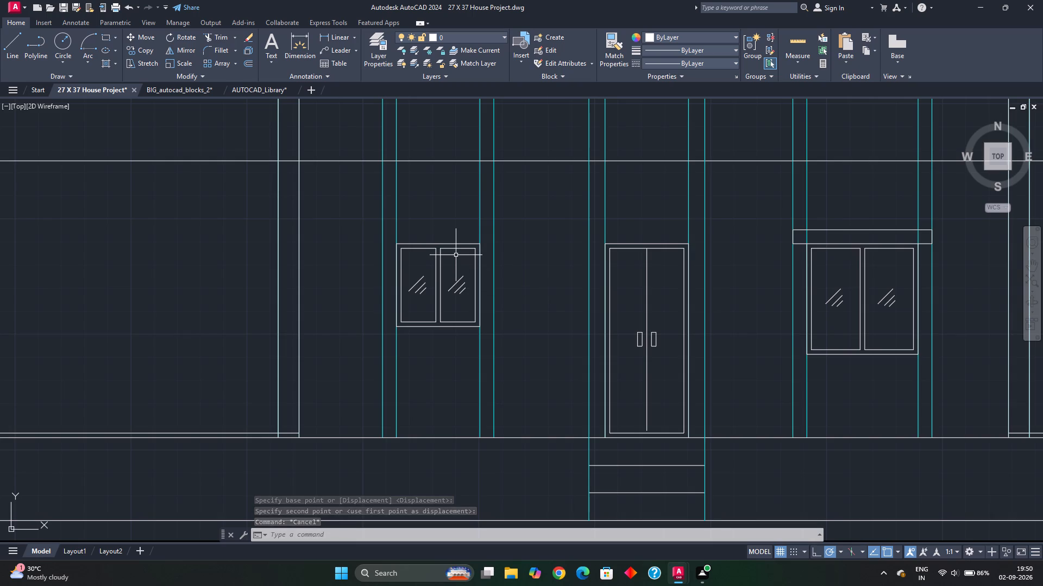
Offset the kitchen window's top frame line 6" upward, and delete the stray copy crossing the panes.
{"action": "scroll", "coordinate": [455, 242], "scroll_direction": "up", "scroll_amount": 1}
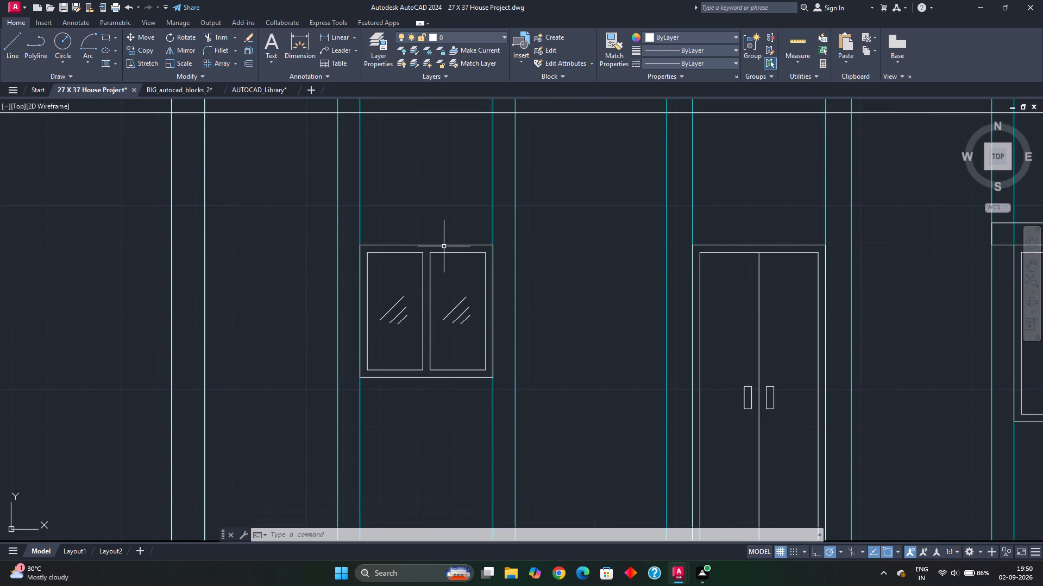
{"action": "left_click", "coordinate": [428, 245]}
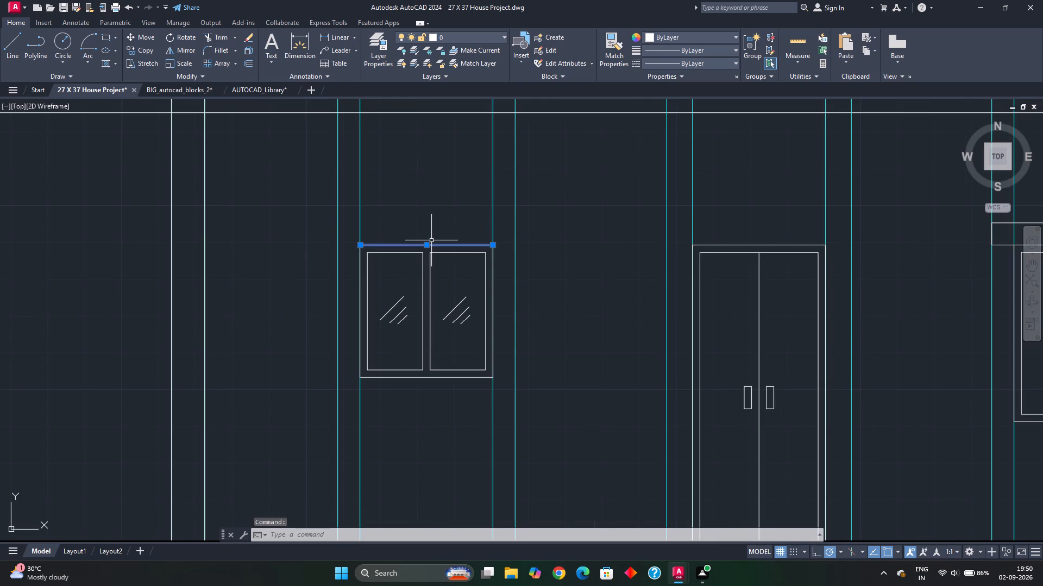
{"action": "key", "text": "o"}
{"action": "key", "text": "Return"}
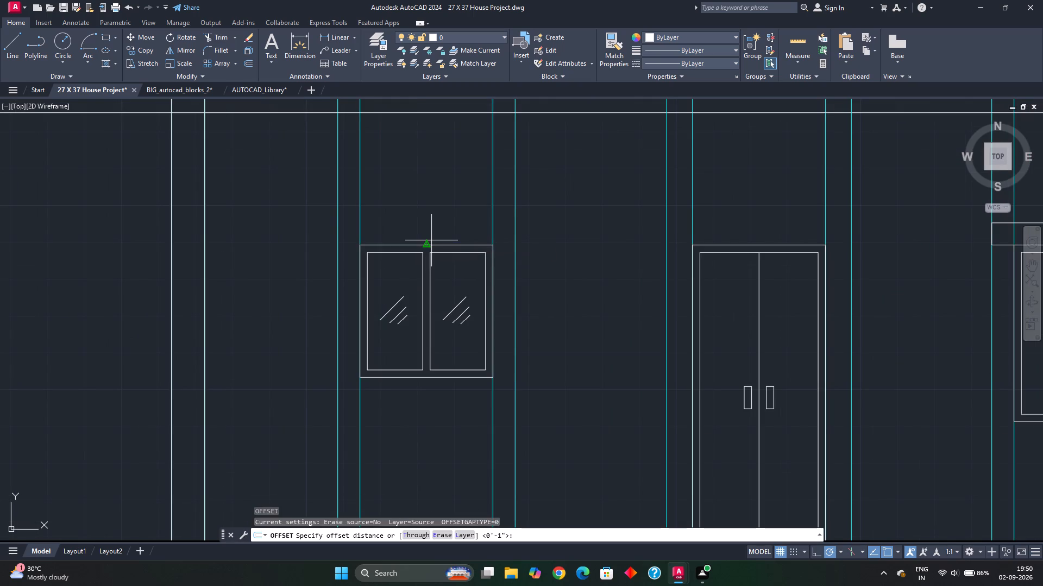
{"action": "type", "text": "6\""}
{"action": "key", "text": "Return"}
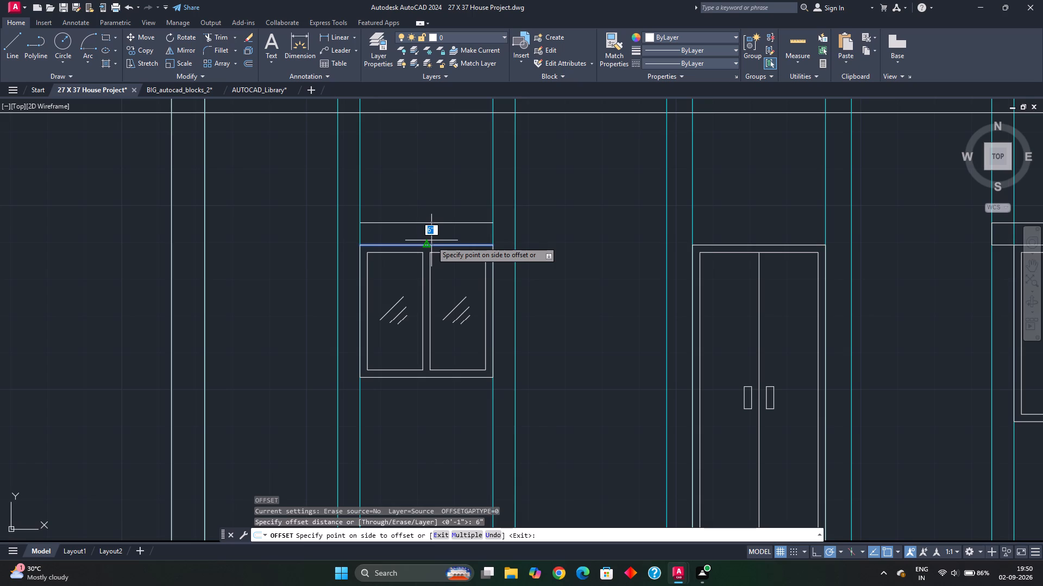
{"action": "left_click", "coordinate": [436, 241]}
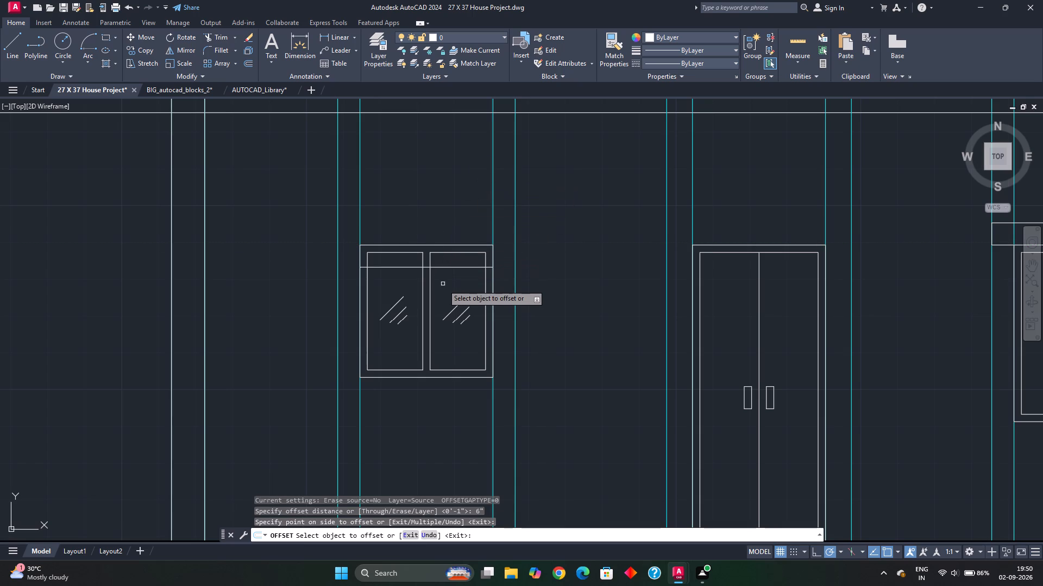
{"action": "left_click", "coordinate": [453, 245]}
{"action": "left_click", "coordinate": [458, 220]}
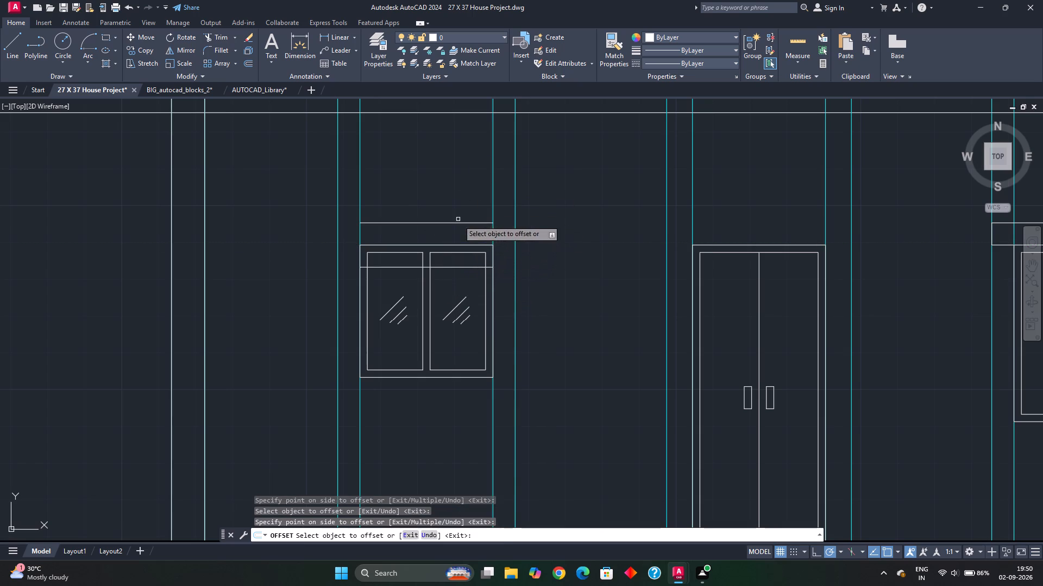
{"action": "key", "text": "Escape"}
{"action": "left_click", "coordinate": [450, 269]}
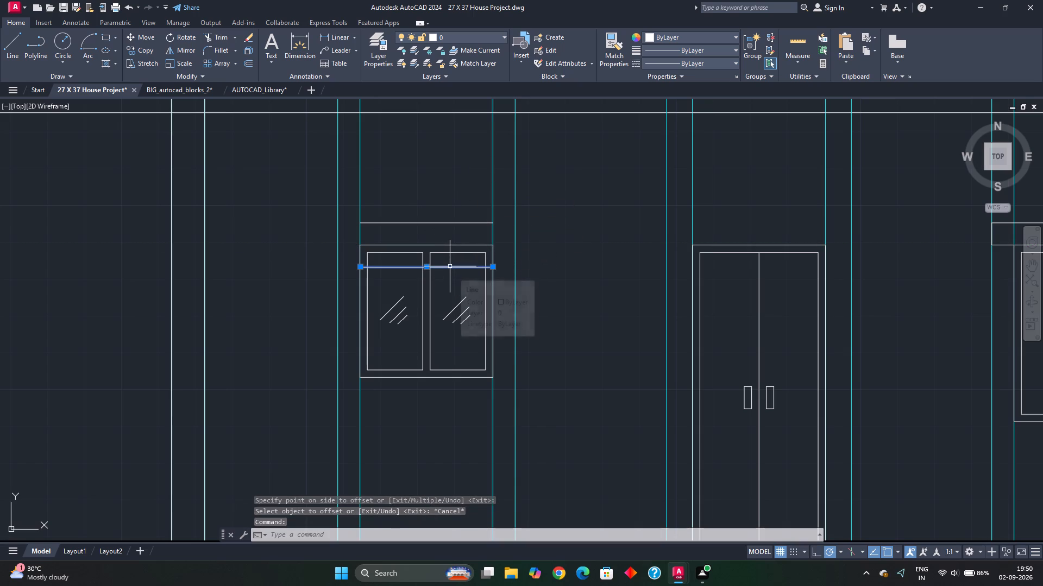
{"action": "key", "text": "Delete"}
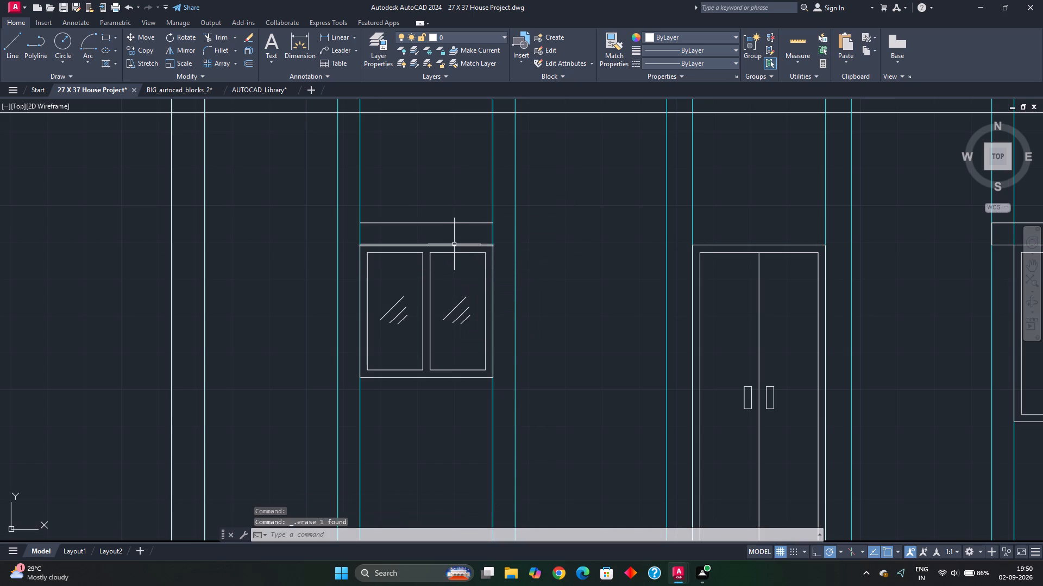
Extend the kitchen window's top line and its offset line on both sides to the outer projection lines.
{"action": "type", "text": "EX"}
{"action": "key", "text": "space"}
{"action": "left_click", "coordinate": [453, 247]}
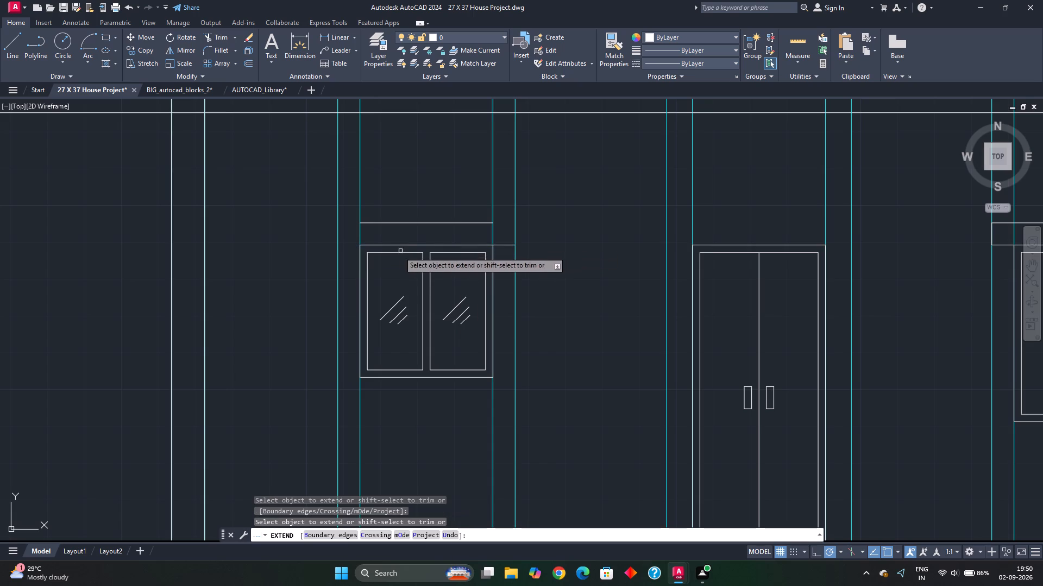
{"action": "left_click", "coordinate": [373, 246]}
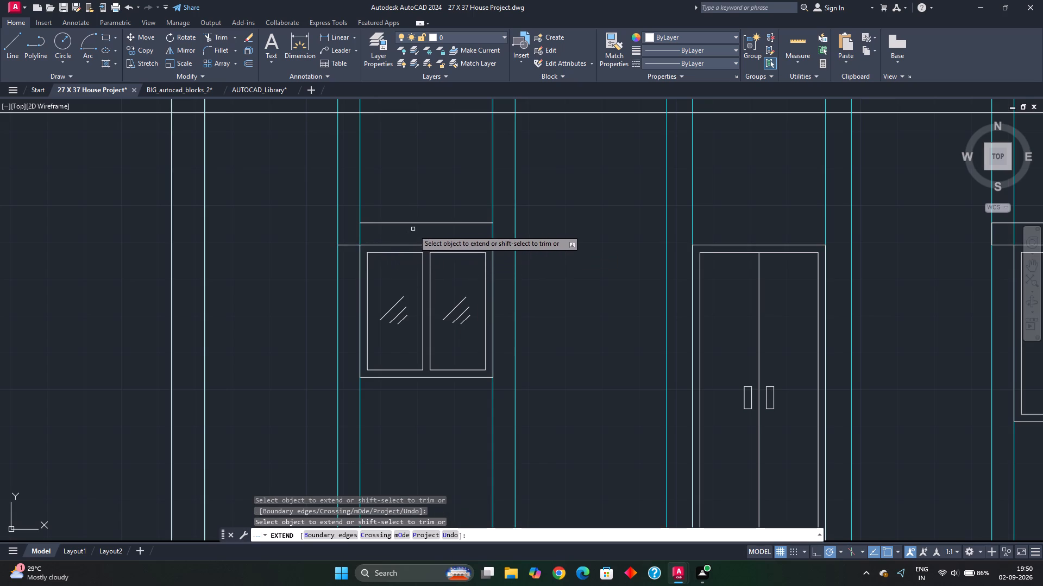
{"action": "left_click", "coordinate": [422, 223]}
{"action": "left_click", "coordinate": [463, 224]}
{"action": "key", "text": "Escape"}
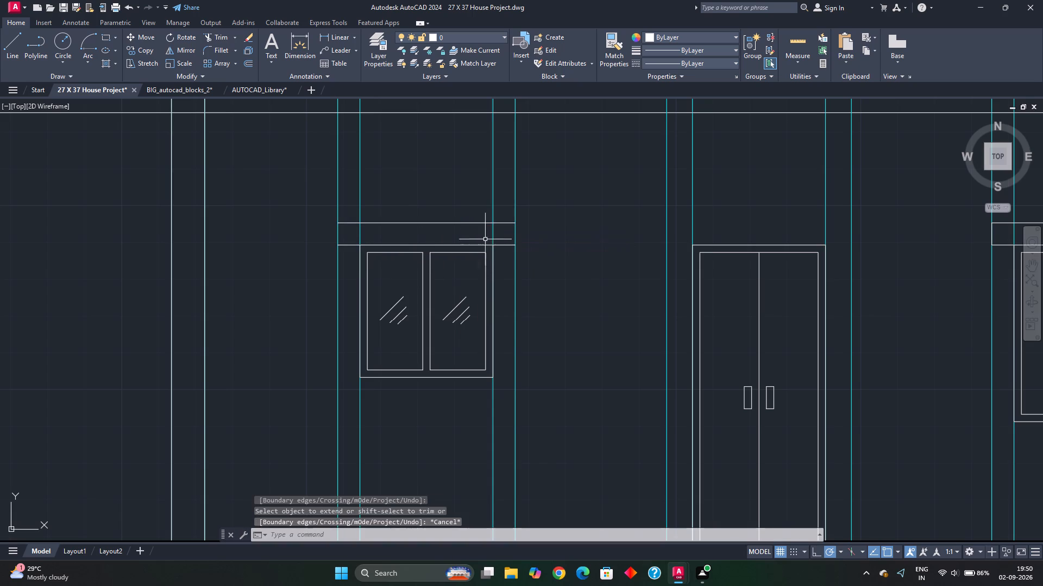
Draw vertical lines closing both ends of the band above the kitchen window.
{"action": "key", "text": "l"}
{"action": "key", "text": "Return"}
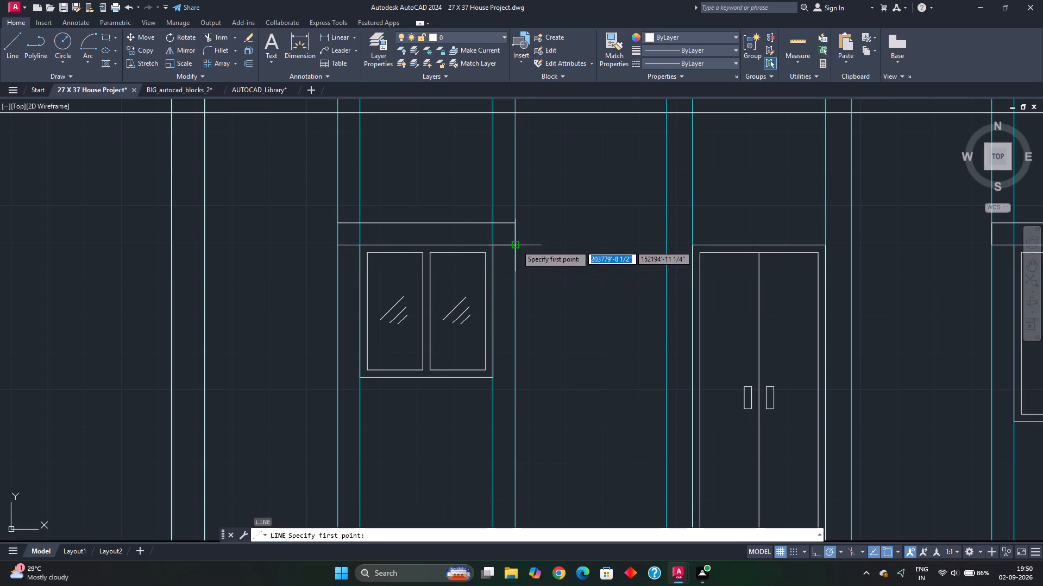
{"action": "left_click", "coordinate": [517, 244]}
{"action": "left_click", "coordinate": [517, 221]}
{"action": "key", "text": "Escape"}
{"action": "middle_click_drag", "start_coordinate": [443, 236], "coordinate": [561, 218]}
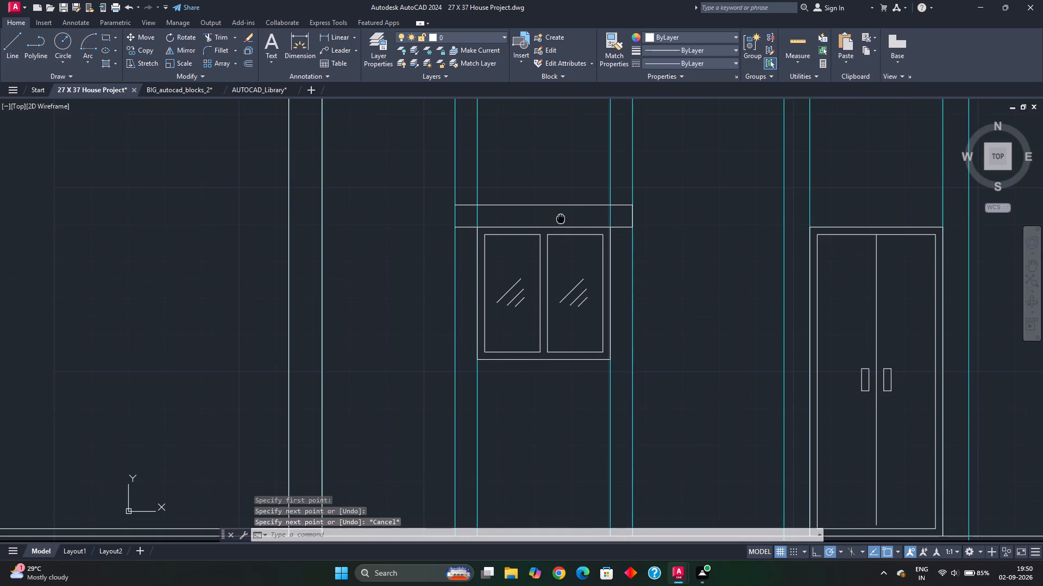
{"action": "scroll", "coordinate": [475, 231], "scroll_direction": "up", "scroll_amount": 1}
{"action": "key", "text": "space"}
{"action": "key", "text": "Escape"}
{"action": "key", "text": "space"}
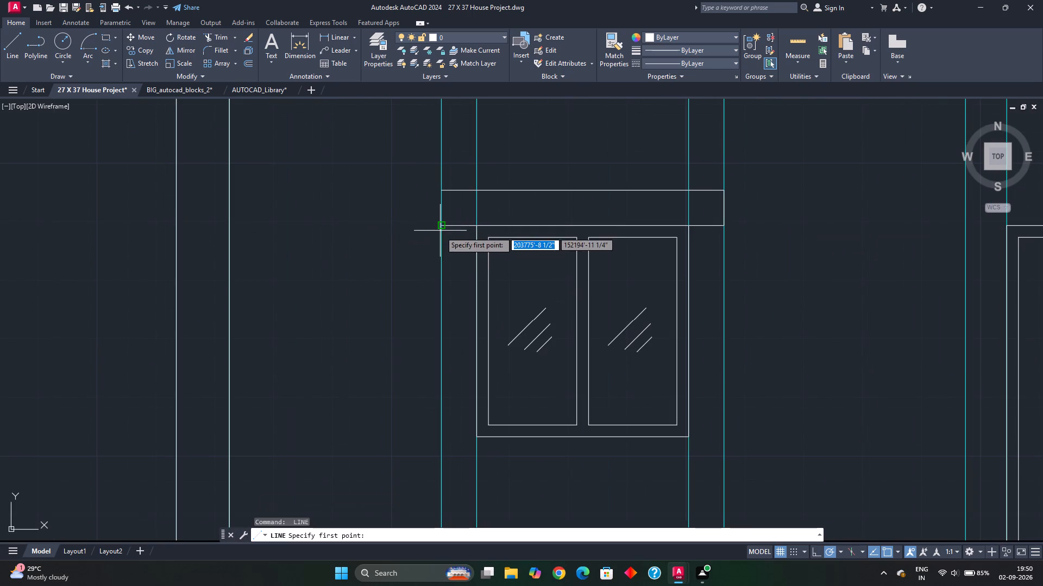
{"action": "left_click", "coordinate": [442, 226]}
{"action": "left_click", "coordinate": [440, 189]}
{"action": "key", "text": "Escape"}
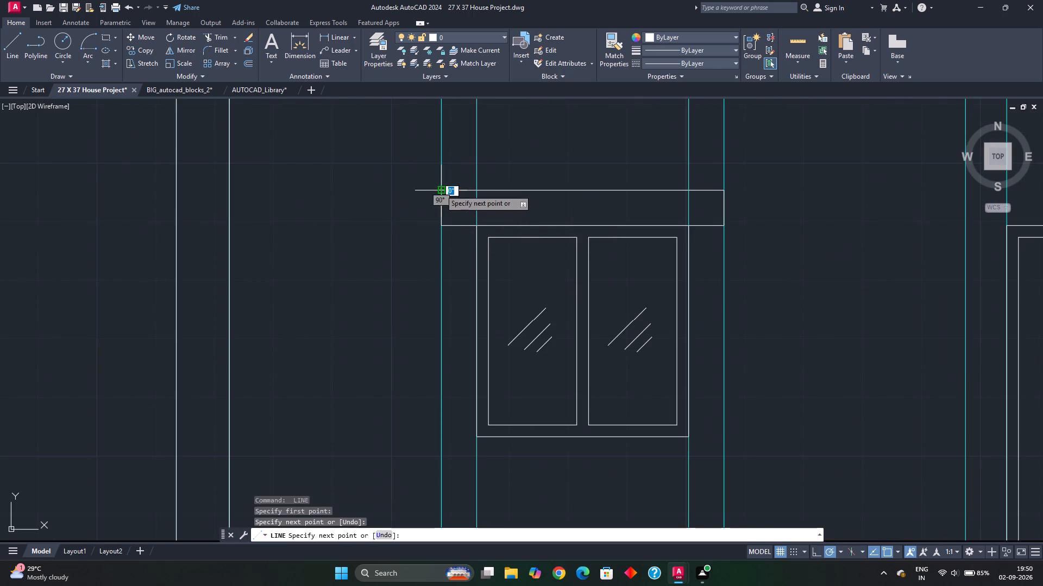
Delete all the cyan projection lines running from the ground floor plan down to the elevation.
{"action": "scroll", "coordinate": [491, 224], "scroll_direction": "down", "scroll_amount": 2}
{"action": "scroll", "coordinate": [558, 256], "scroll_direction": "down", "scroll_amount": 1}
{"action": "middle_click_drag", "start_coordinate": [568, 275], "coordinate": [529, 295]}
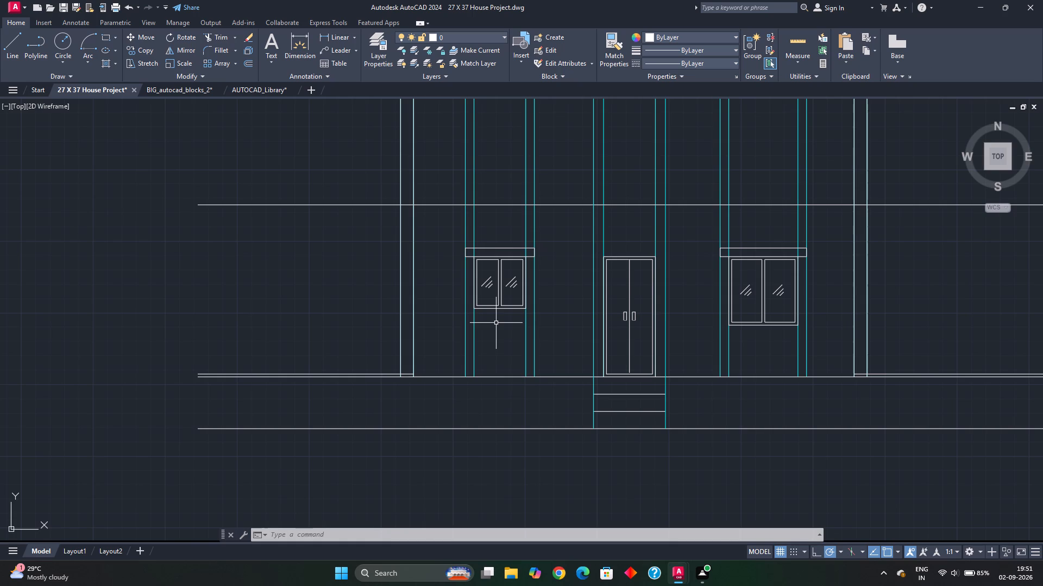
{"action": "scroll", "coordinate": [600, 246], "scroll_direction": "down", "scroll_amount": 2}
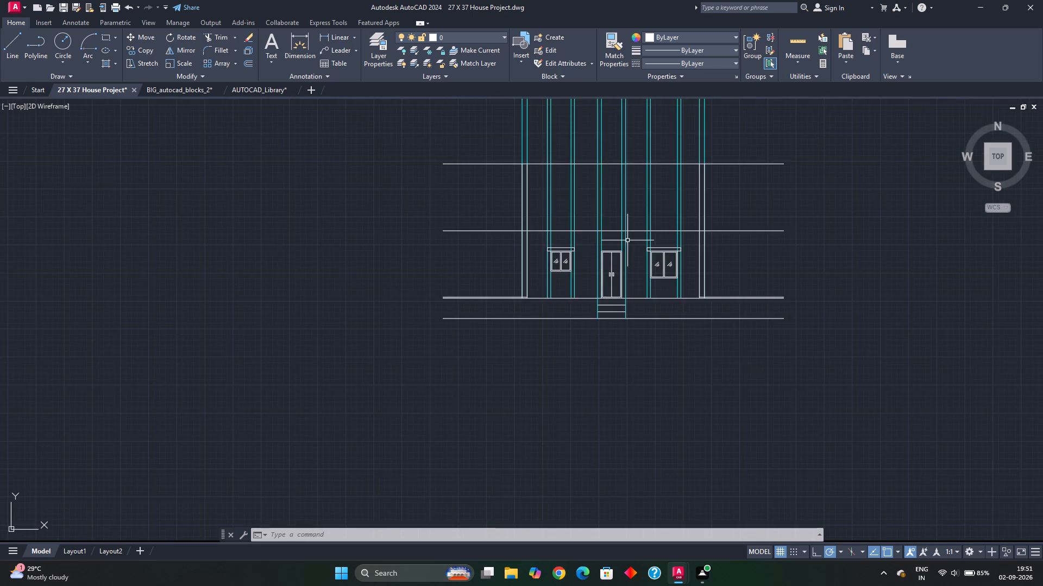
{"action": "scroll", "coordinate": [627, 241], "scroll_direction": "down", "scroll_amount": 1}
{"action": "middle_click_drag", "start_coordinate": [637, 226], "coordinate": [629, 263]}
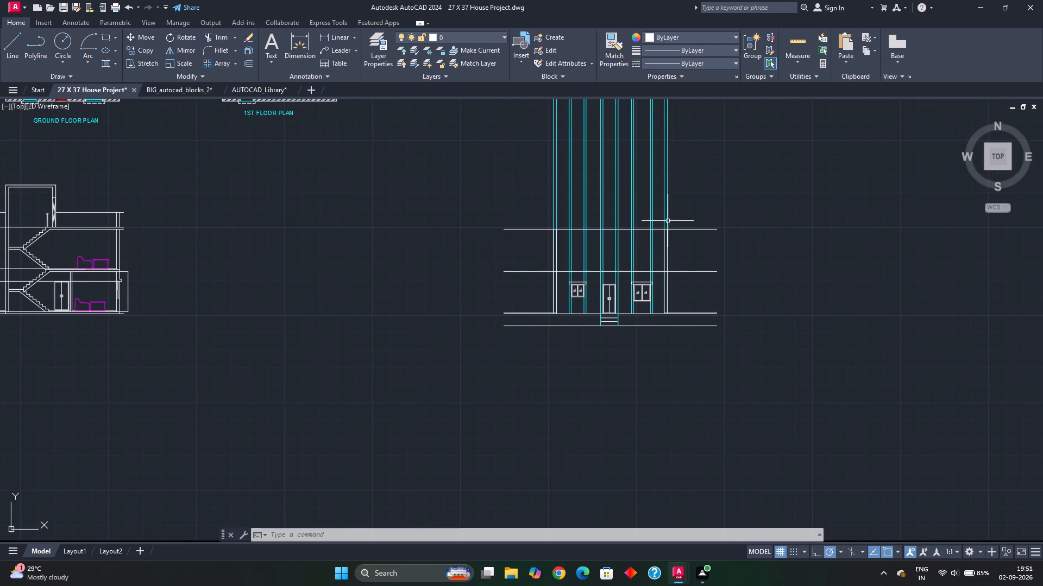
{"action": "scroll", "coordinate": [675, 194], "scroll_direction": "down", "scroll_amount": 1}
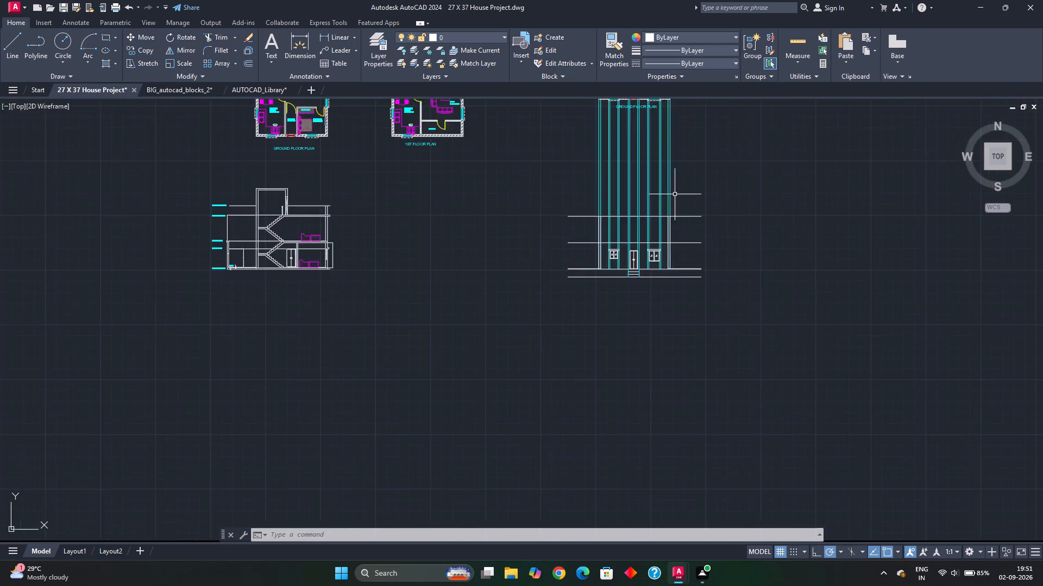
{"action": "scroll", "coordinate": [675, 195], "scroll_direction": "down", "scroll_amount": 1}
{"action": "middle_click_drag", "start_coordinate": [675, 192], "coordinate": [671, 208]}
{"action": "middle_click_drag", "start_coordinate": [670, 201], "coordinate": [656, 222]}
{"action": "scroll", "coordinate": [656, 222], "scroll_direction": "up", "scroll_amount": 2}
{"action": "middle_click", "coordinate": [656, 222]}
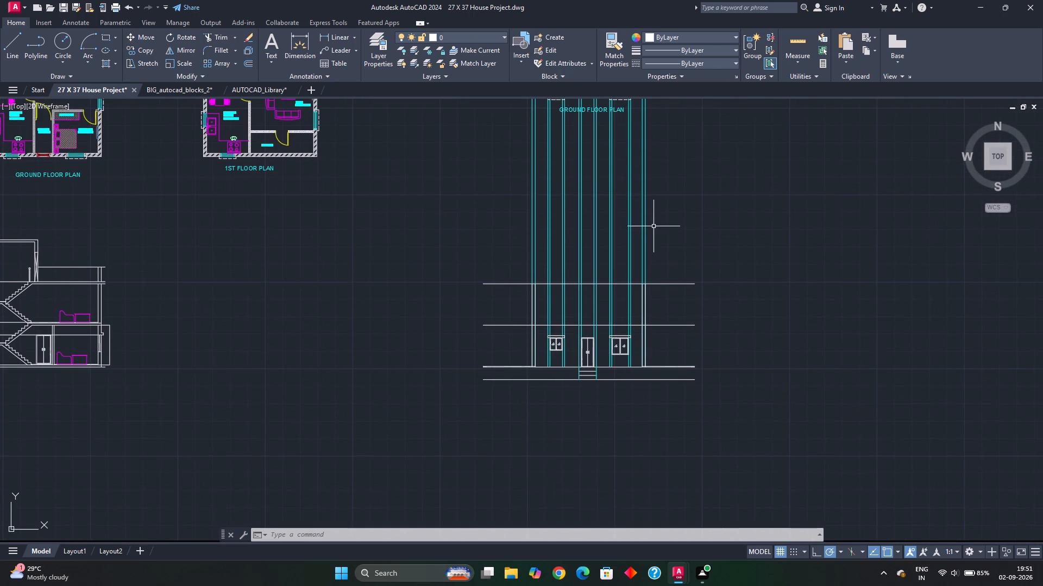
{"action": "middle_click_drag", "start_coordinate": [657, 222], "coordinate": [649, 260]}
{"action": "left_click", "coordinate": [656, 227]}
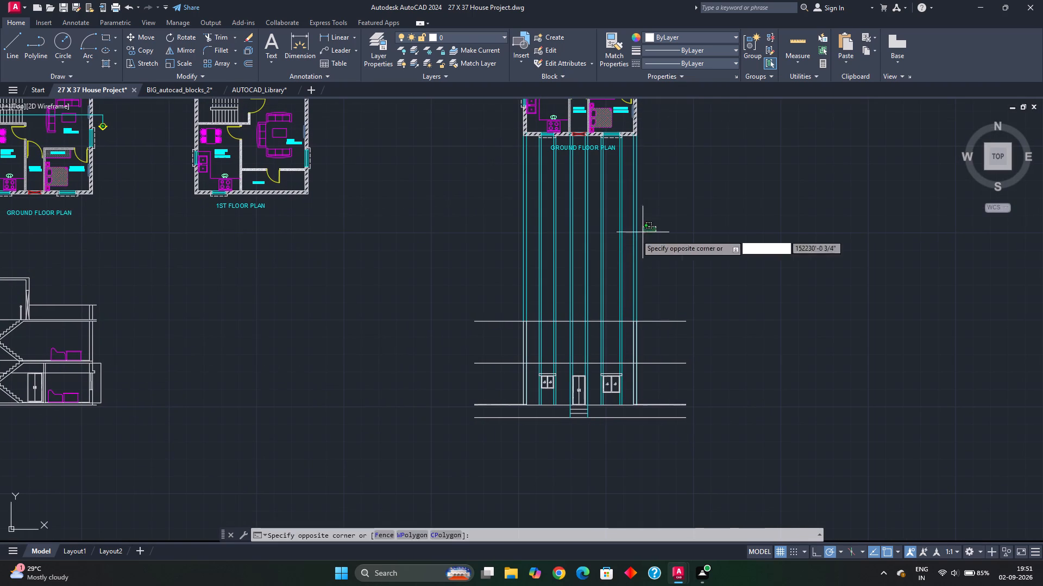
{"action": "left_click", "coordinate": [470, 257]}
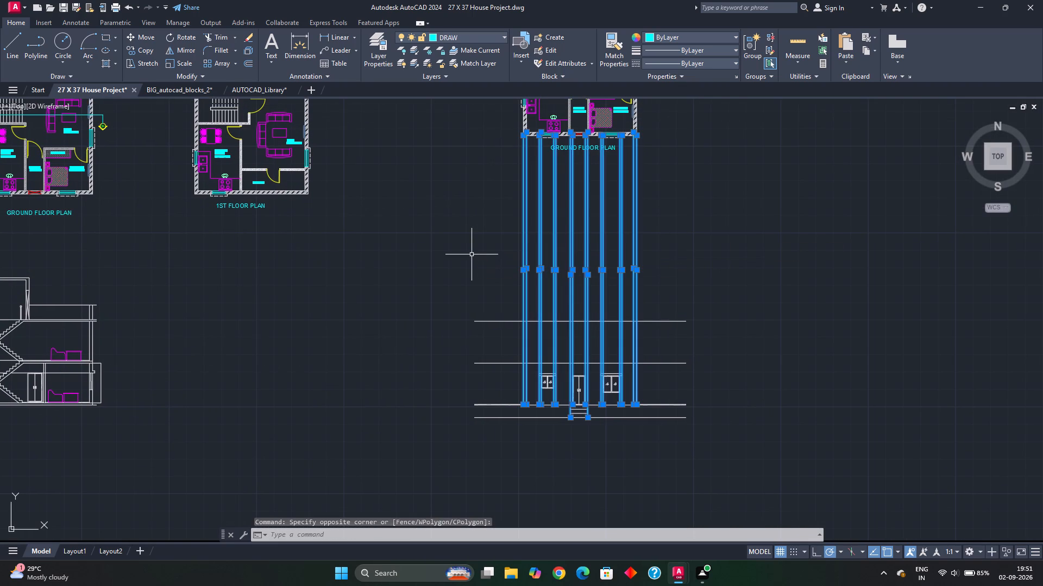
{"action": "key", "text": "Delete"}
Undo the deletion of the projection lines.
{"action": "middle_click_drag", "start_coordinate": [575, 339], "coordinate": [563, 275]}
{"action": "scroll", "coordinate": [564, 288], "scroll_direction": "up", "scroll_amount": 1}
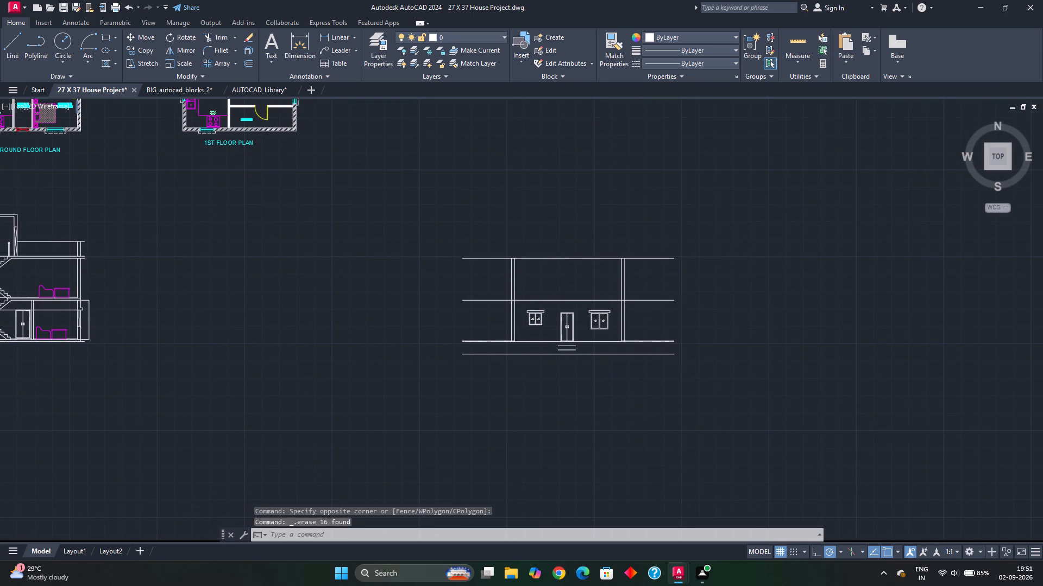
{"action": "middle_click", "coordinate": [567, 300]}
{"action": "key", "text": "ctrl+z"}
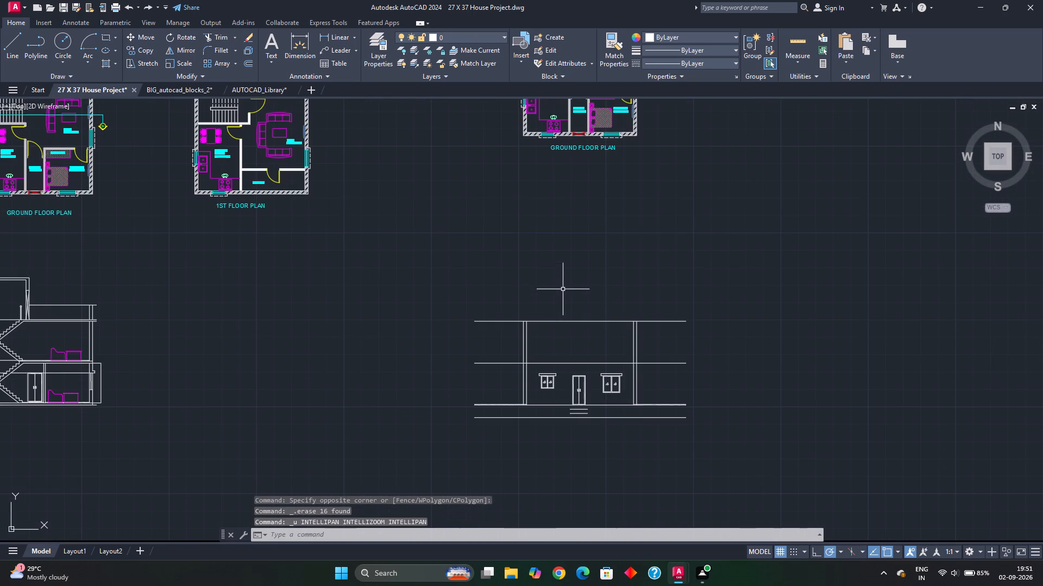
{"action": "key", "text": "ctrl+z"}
Move the ground floor plan above the elevation horizontally to the right, clear of the projection lines.
{"action": "middle_click_drag", "start_coordinate": [602, 237], "coordinate": [595, 264]}
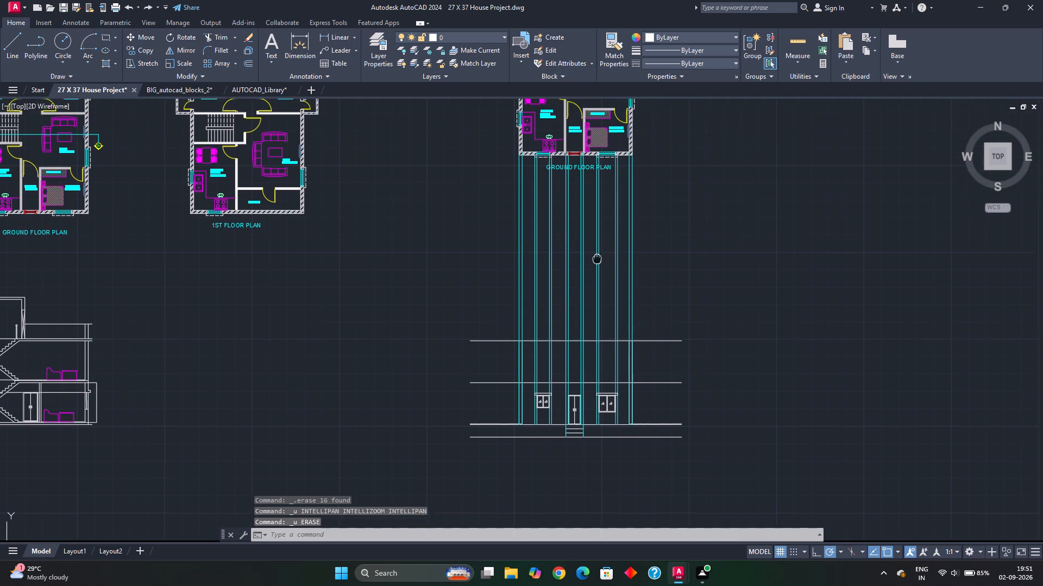
{"action": "middle_click_drag", "start_coordinate": [595, 264], "coordinate": [593, 271]}
{"action": "middle_click_drag", "start_coordinate": [636, 300], "coordinate": [619, 212]}
{"action": "scroll", "coordinate": [530, 330], "scroll_direction": "up", "scroll_amount": 1}
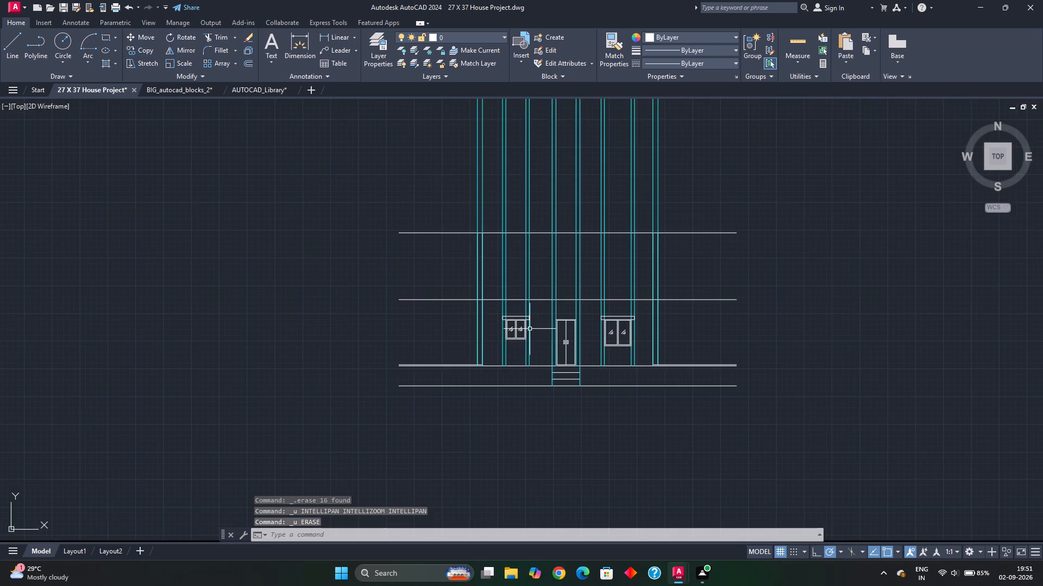
{"action": "middle_click_drag", "start_coordinate": [530, 327], "coordinate": [550, 271]}
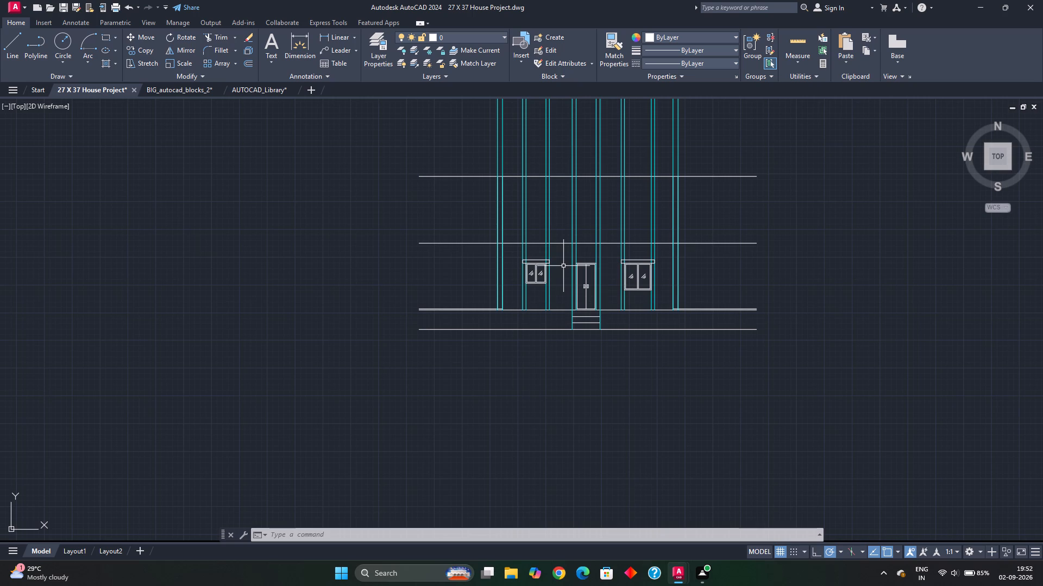
{"action": "key", "text": "Escape"}
{"action": "scroll", "coordinate": [530, 267], "scroll_direction": "down", "scroll_amount": 2}
{"action": "middle_click_drag", "start_coordinate": [608, 224], "coordinate": [608, 356]}
{"action": "middle_click_drag", "start_coordinate": [647, 200], "coordinate": [649, 263]}
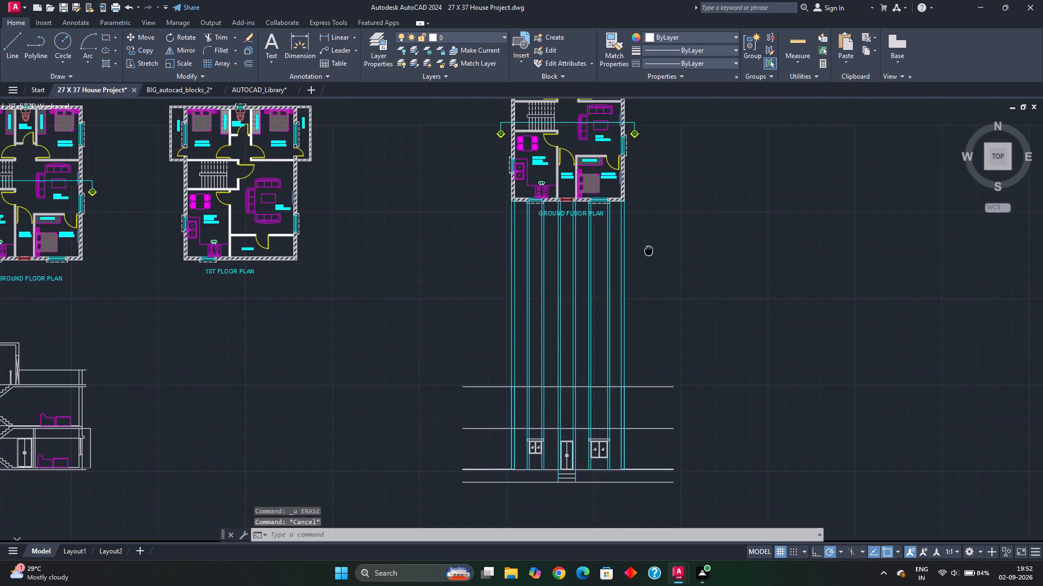
{"action": "middle_click_drag", "start_coordinate": [649, 263], "coordinate": [647, 335]}
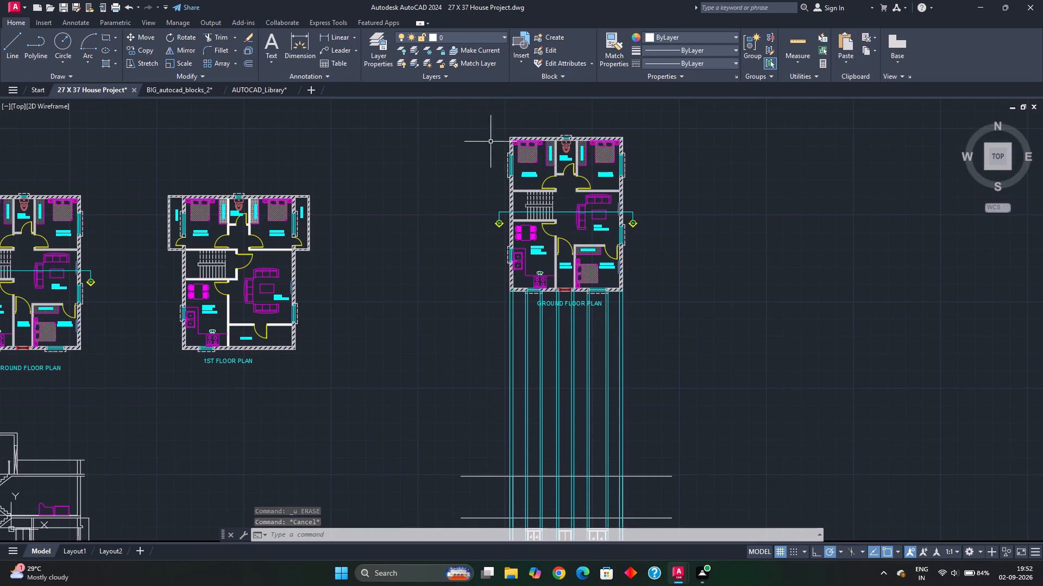
{"action": "left_click", "coordinate": [489, 122]}
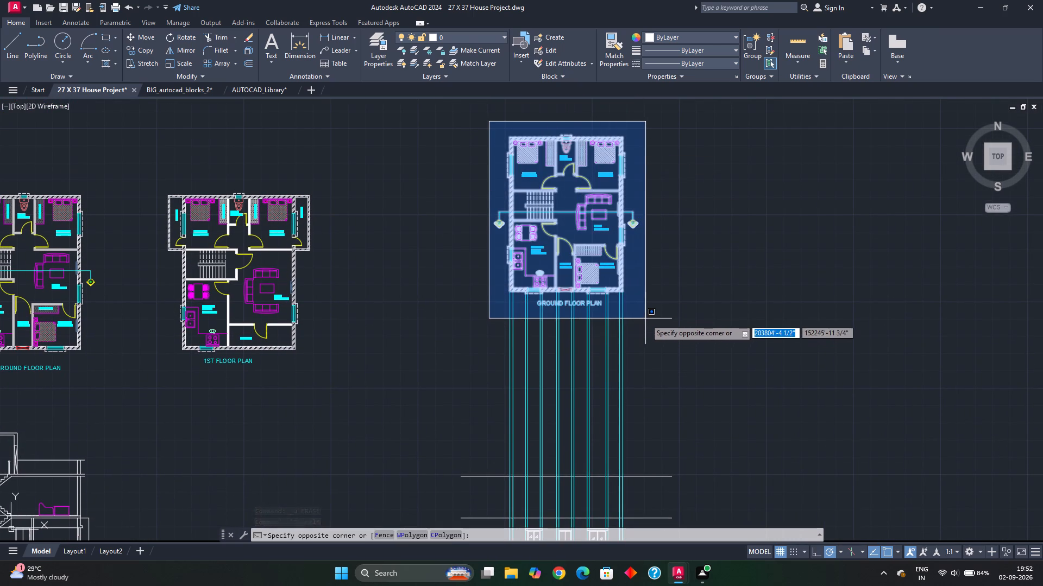
{"action": "left_click", "coordinate": [645, 319]}
{"action": "key", "text": "m"}
{"action": "key", "text": "Return"}
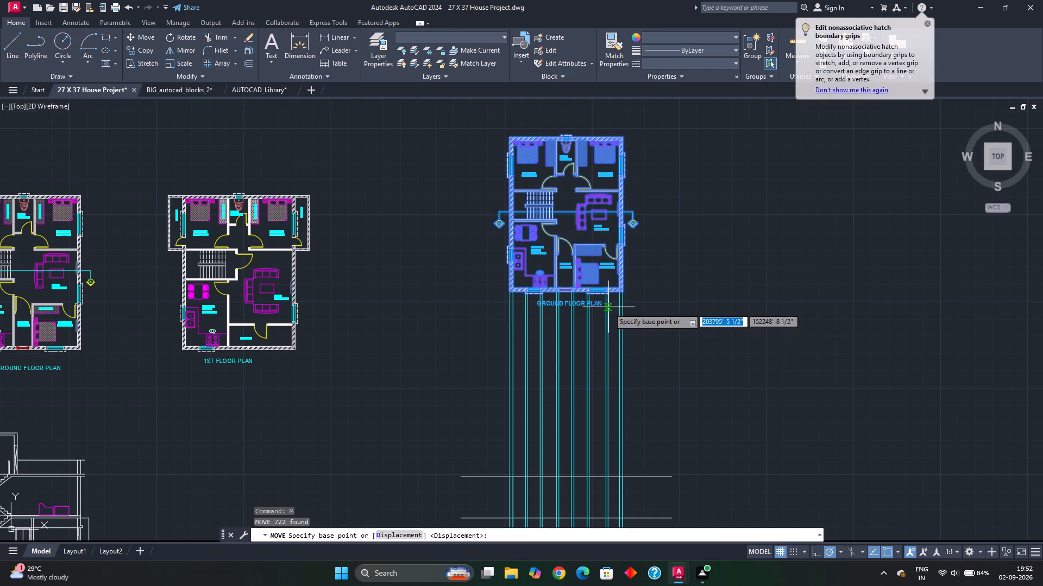
{"action": "left_click", "coordinate": [508, 295]}
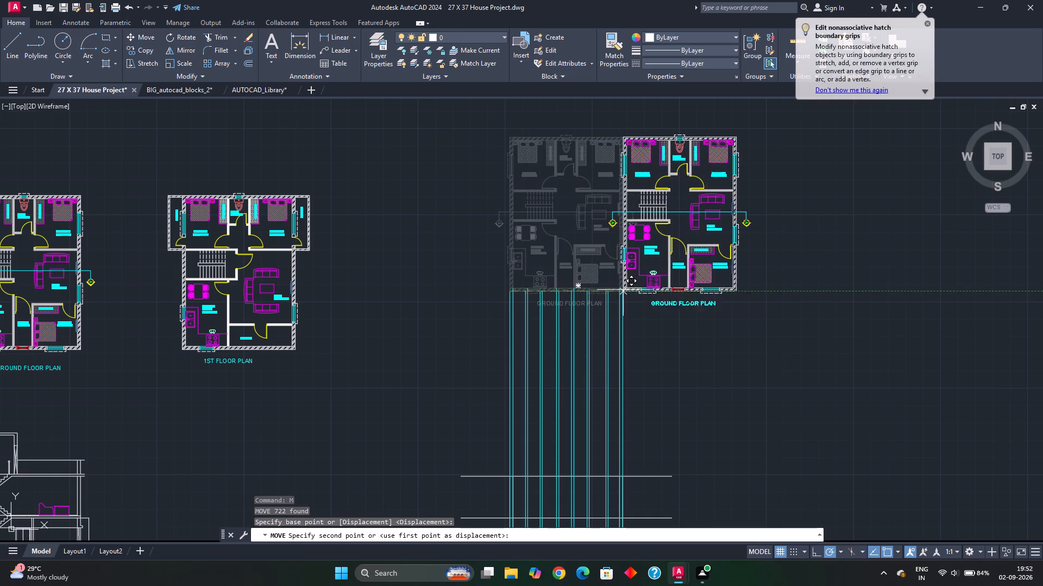
{"action": "left_click", "coordinate": [678, 292]}
{"action": "key", "text": "Escape"}
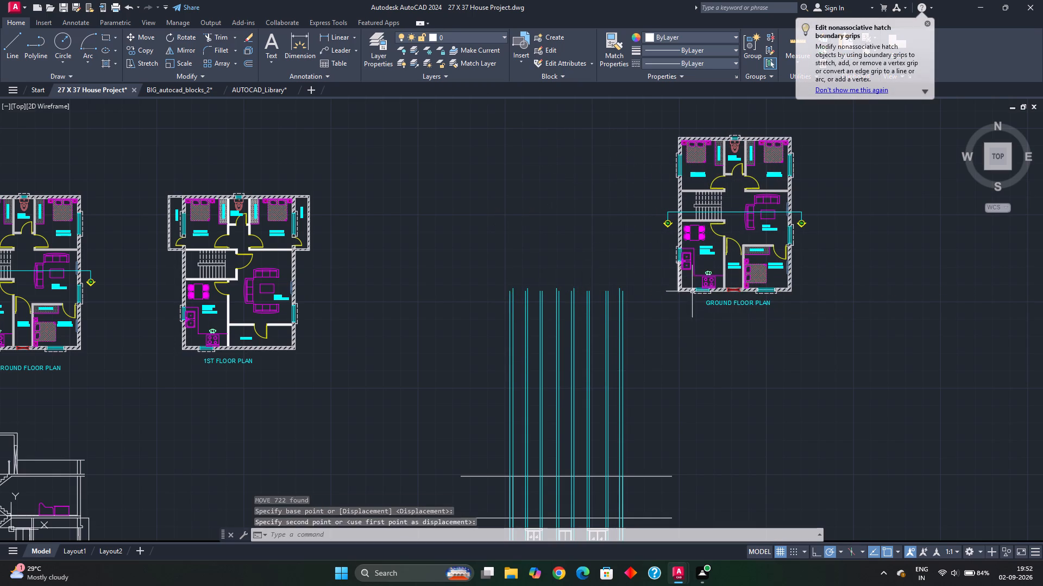
{"action": "middle_click_drag", "start_coordinate": [374, 332], "coordinate": [480, 326]}
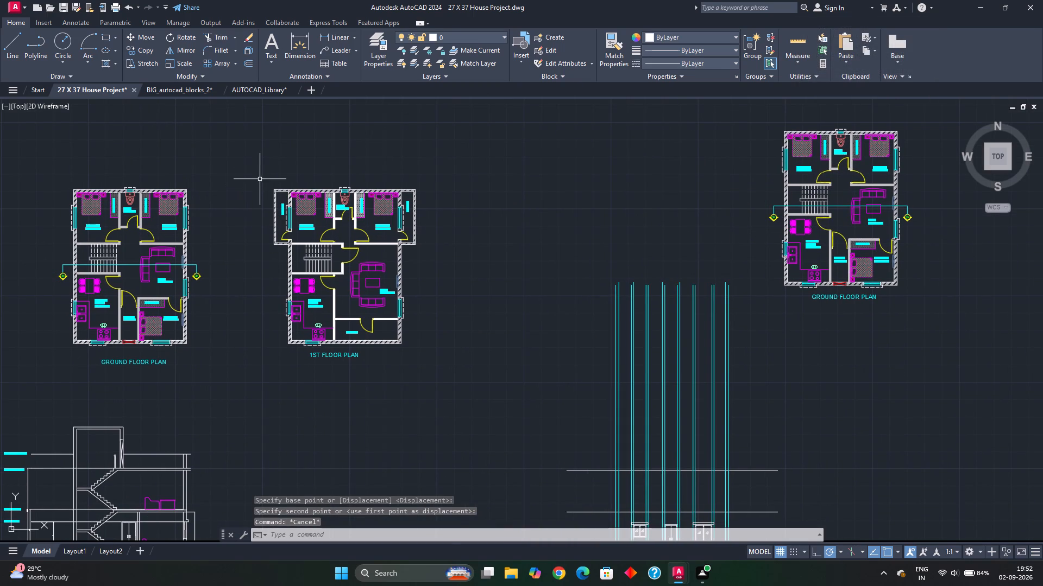
Copy the first floor plan and its title above the elevation, aligning its lower outer wall corner with the outermost kitchen-side projection line.
{"action": "left_click", "coordinate": [254, 165]}
{"action": "left_click", "coordinate": [439, 383]}
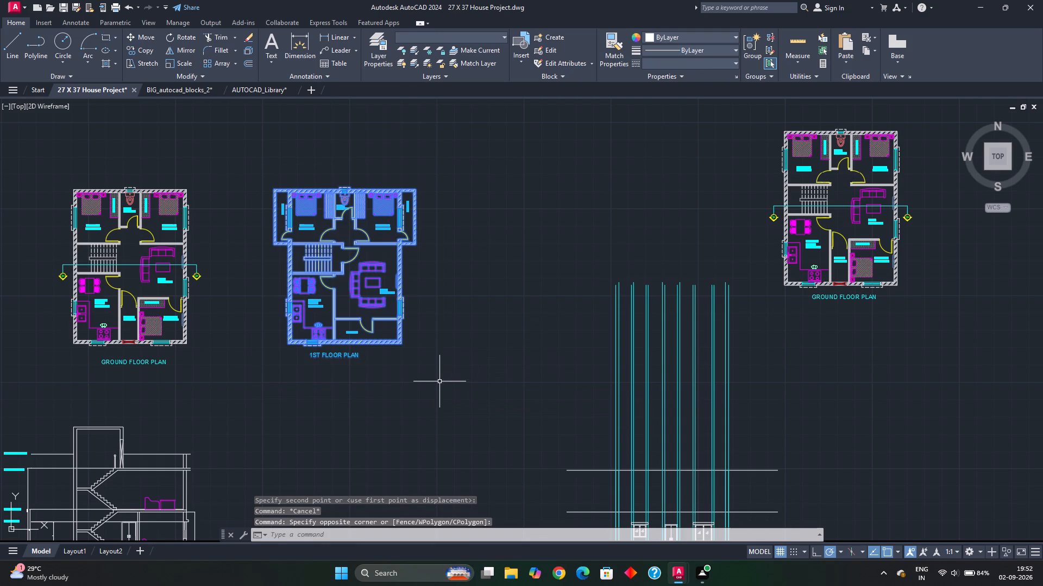
{"action": "key", "text": "c"}
{"action": "key", "text": "o"}
{"action": "key", "text": "Return"}
{"action": "scroll", "coordinate": [302, 353], "scroll_direction": "up", "scroll_amount": 1}
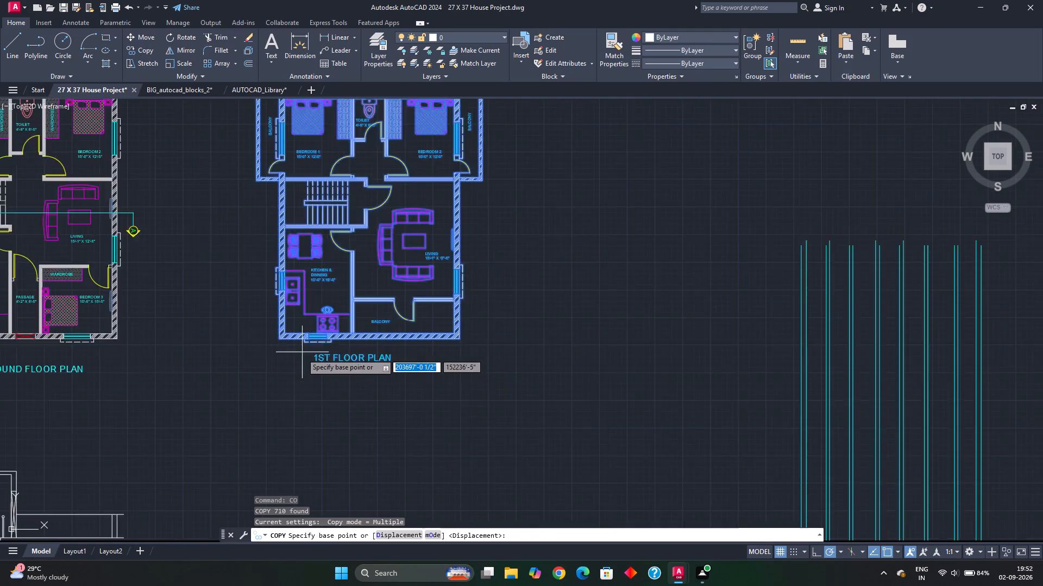
{"action": "scroll", "coordinate": [301, 353], "scroll_direction": "up", "scroll_amount": 1}
{"action": "left_click", "coordinate": [265, 334]}
{"action": "scroll", "coordinate": [598, 257], "scroll_direction": "down", "scroll_amount": 2}
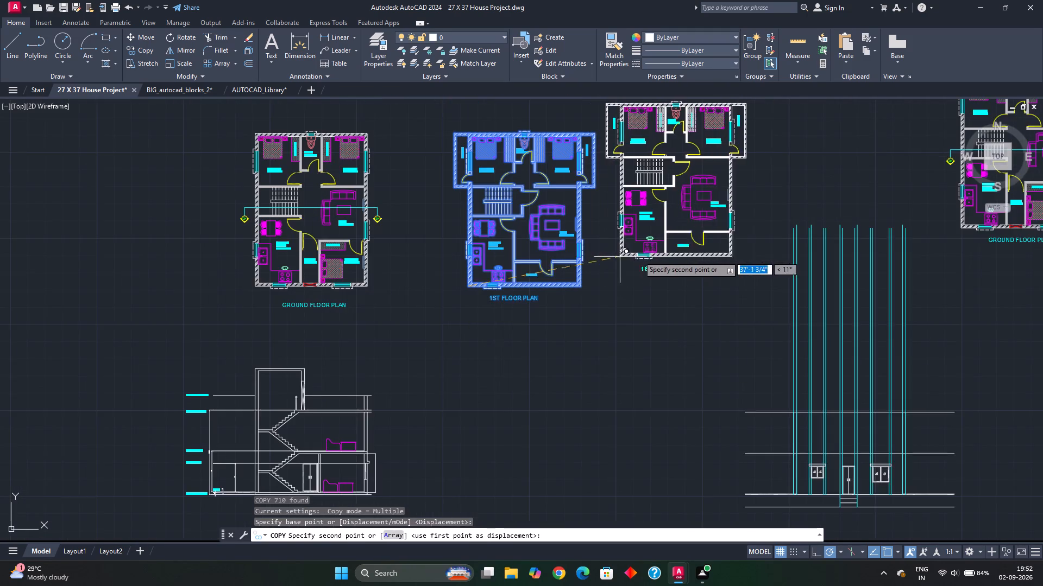
{"action": "middle_click_drag", "start_coordinate": [642, 255], "coordinate": [529, 244]}
{"action": "scroll", "coordinate": [627, 212], "scroll_direction": "up", "scroll_amount": 2}
{"action": "middle_click_drag", "start_coordinate": [671, 202], "coordinate": [524, 214]}
{"action": "scroll", "coordinate": [571, 218], "scroll_direction": "up", "scroll_amount": 2}
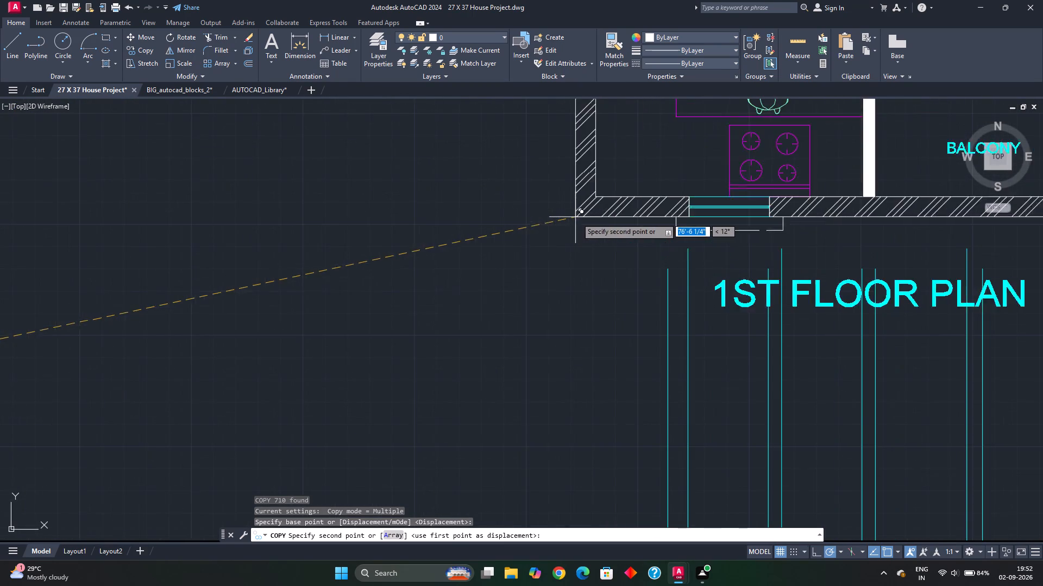
{"action": "left_click", "coordinate": [667, 269]}
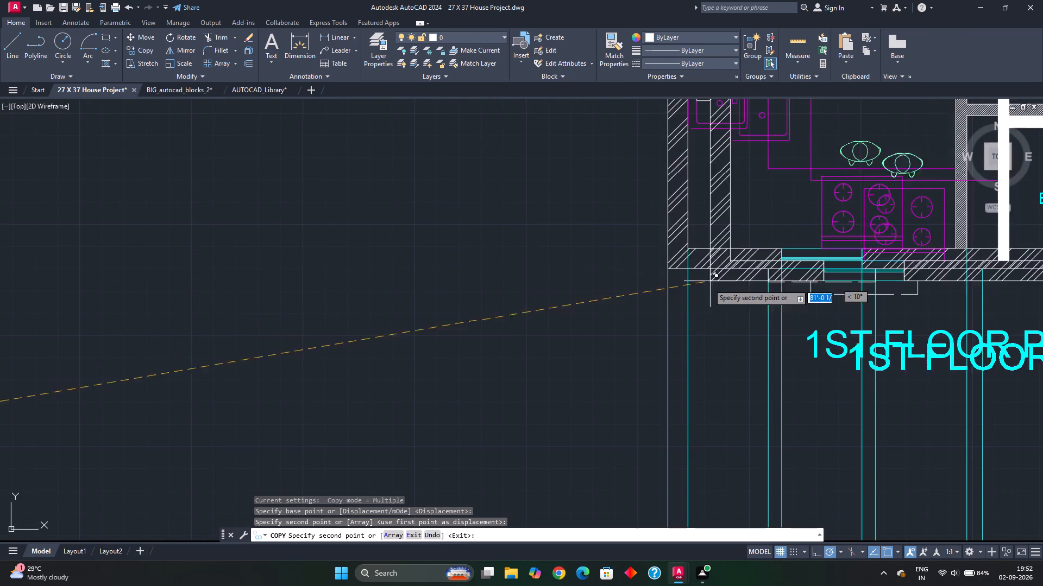
{"action": "scroll", "coordinate": [710, 298], "scroll_direction": "down", "scroll_amount": 3}
{"action": "key", "text": "Escape"}
Delete the projection lines for the ground-floor door and bedroom window, keeping those for the outer walls and kitchen window.
{"action": "scroll", "coordinate": [728, 328], "scroll_direction": "down", "scroll_amount": 1}
{"action": "middle_click_drag", "start_coordinate": [755, 339], "coordinate": [684, 294]}
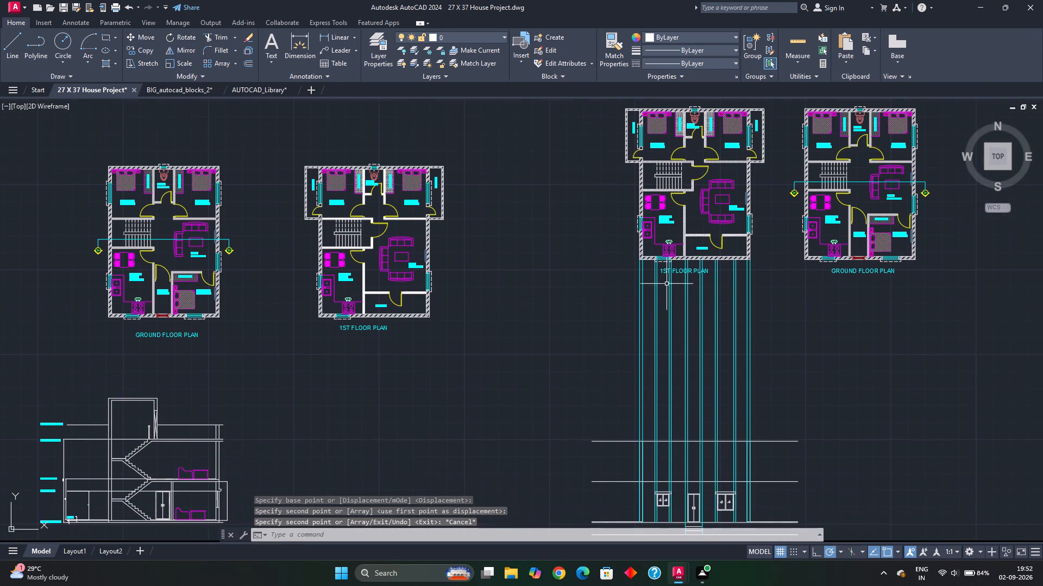
{"action": "middle_click_drag", "start_coordinate": [752, 299], "coordinate": [717, 268]}
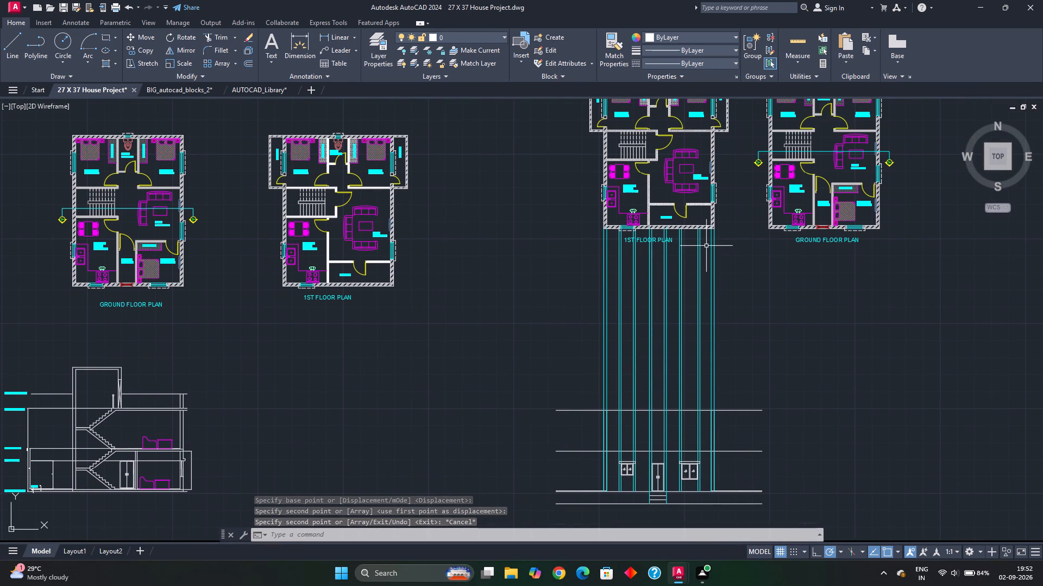
{"action": "scroll", "coordinate": [696, 262], "scroll_direction": "up", "scroll_amount": 1}
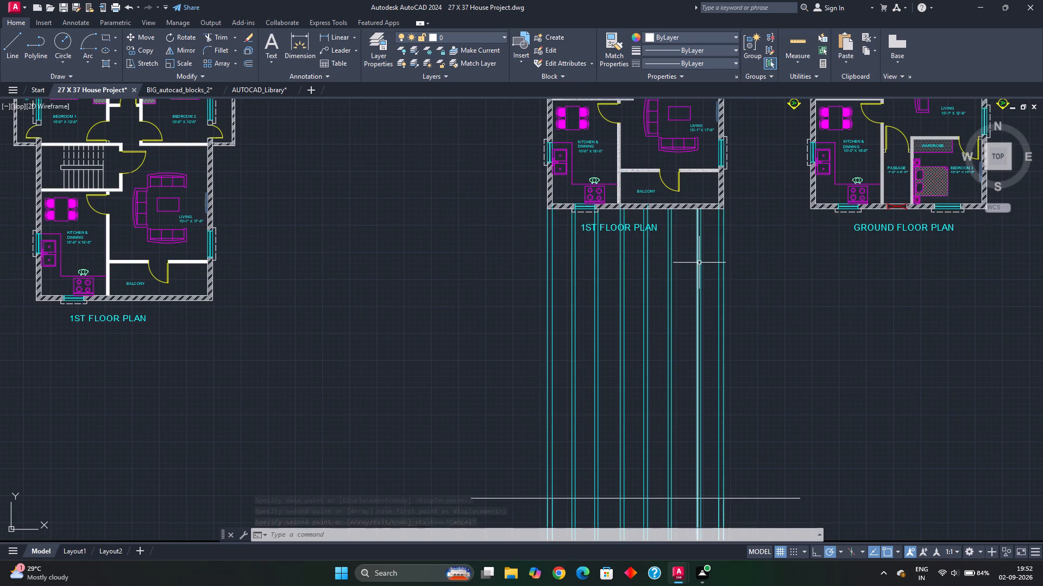
{"action": "left_click", "coordinate": [706, 266]}
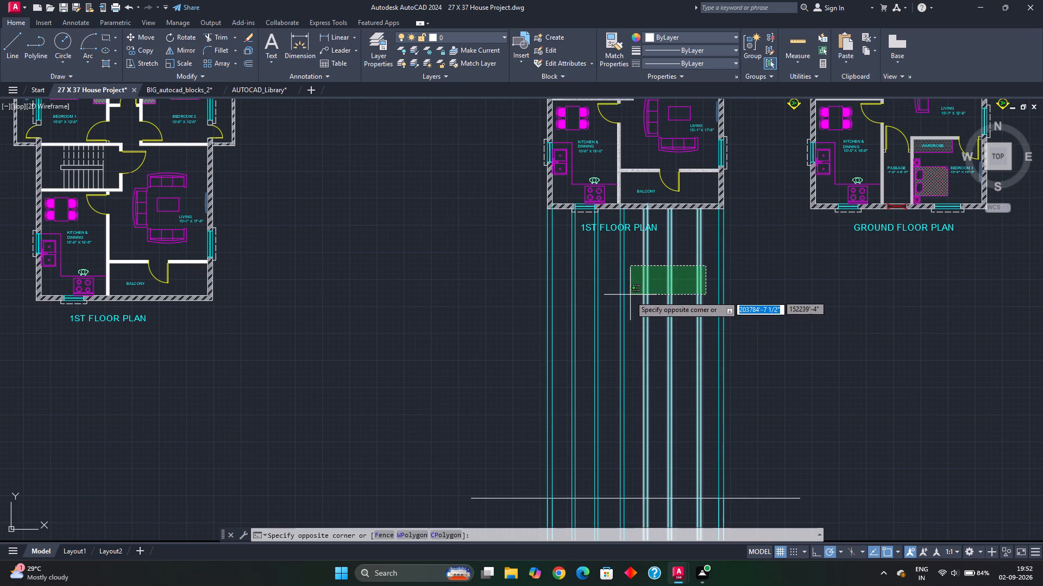
{"action": "left_click", "coordinate": [613, 300]}
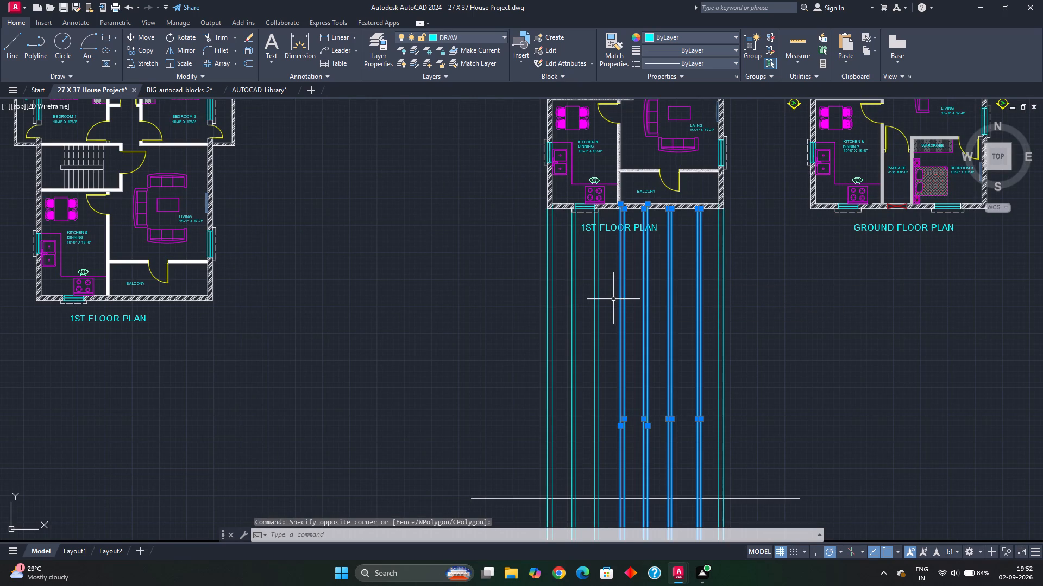
{"action": "key", "text": "Delete"}
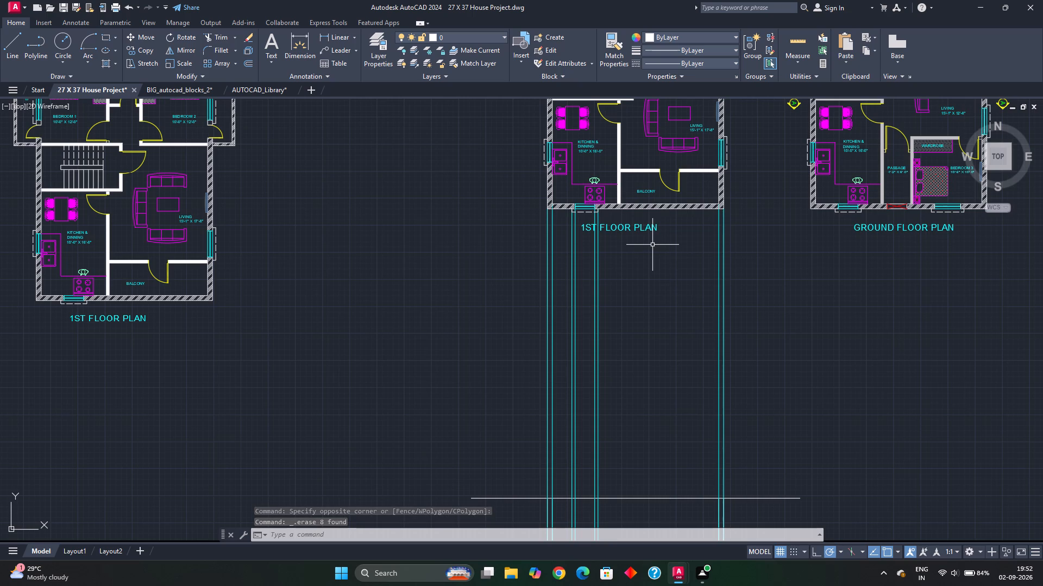
Copy the kitchen window's balcony-side projection line to the balcony face of the partition between the kitchen and balcony.
{"action": "scroll", "coordinate": [605, 245], "scroll_direction": "up", "scroll_amount": 2}
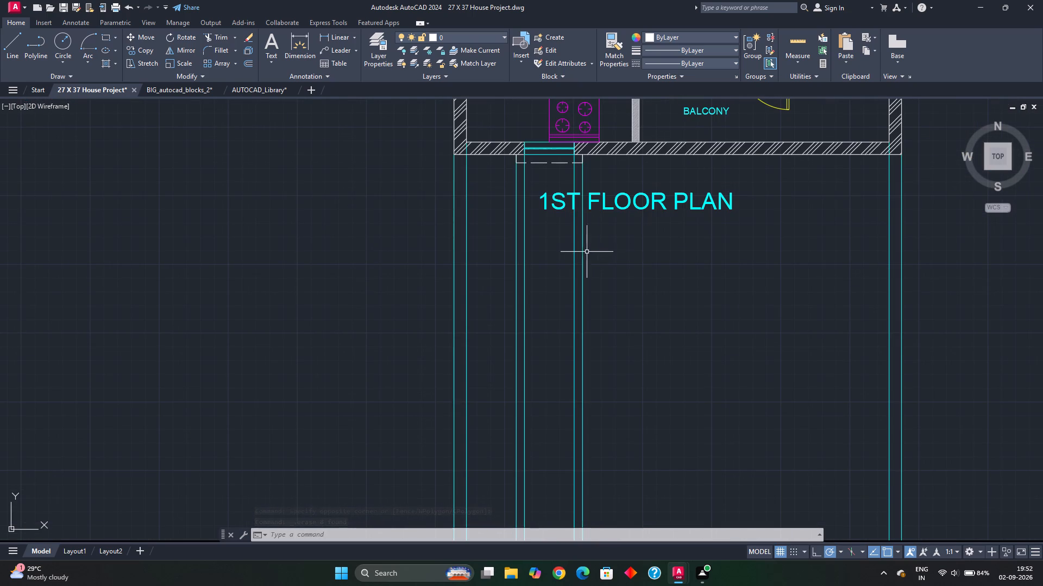
{"action": "left_click", "coordinate": [583, 256]}
{"action": "key", "text": "c"}
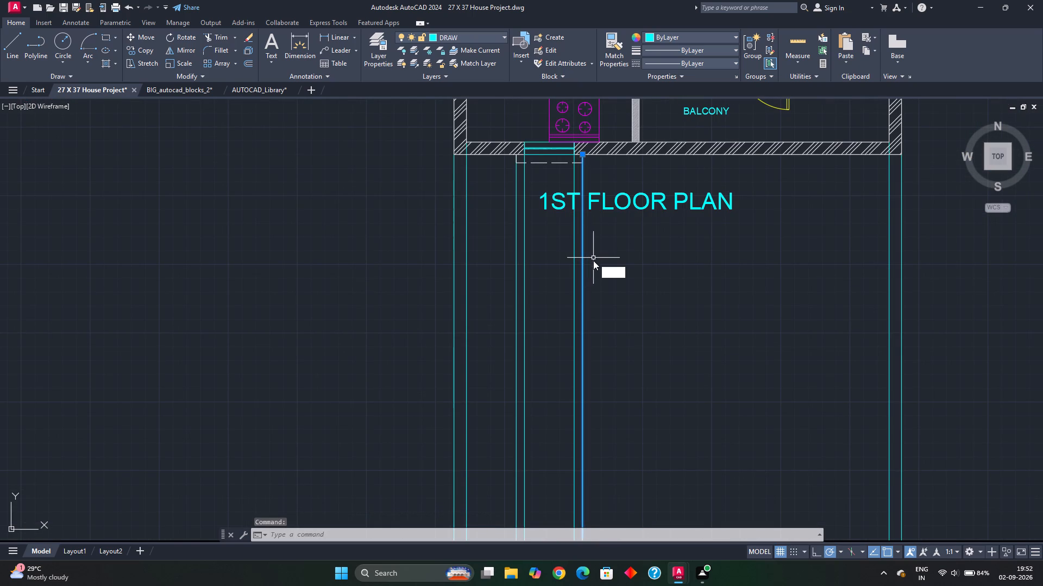
{"action": "key", "text": "o"}
{"action": "key", "text": "p"}
{"action": "key", "text": "Return"}
{"action": "scroll", "coordinate": [587, 254], "scroll_direction": "up", "scroll_amount": 2}
{"action": "middle_click_drag", "start_coordinate": [589, 224], "coordinate": [583, 370]}
{"action": "middle_click_drag", "start_coordinate": [560, 220], "coordinate": [560, 247]}
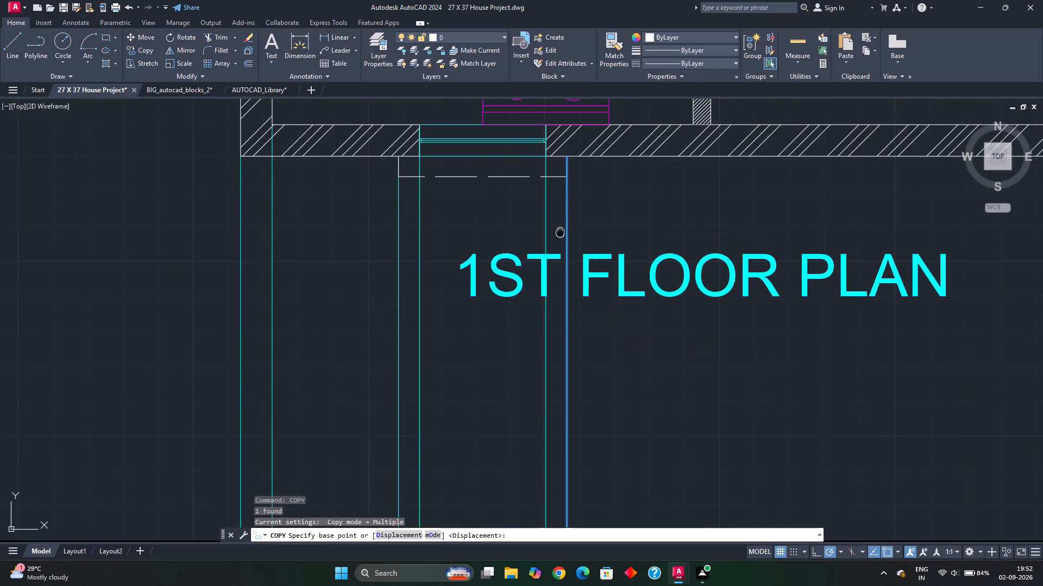
{"action": "middle_click_drag", "start_coordinate": [560, 247], "coordinate": [557, 295]}
{"action": "left_click", "coordinate": [563, 234]}
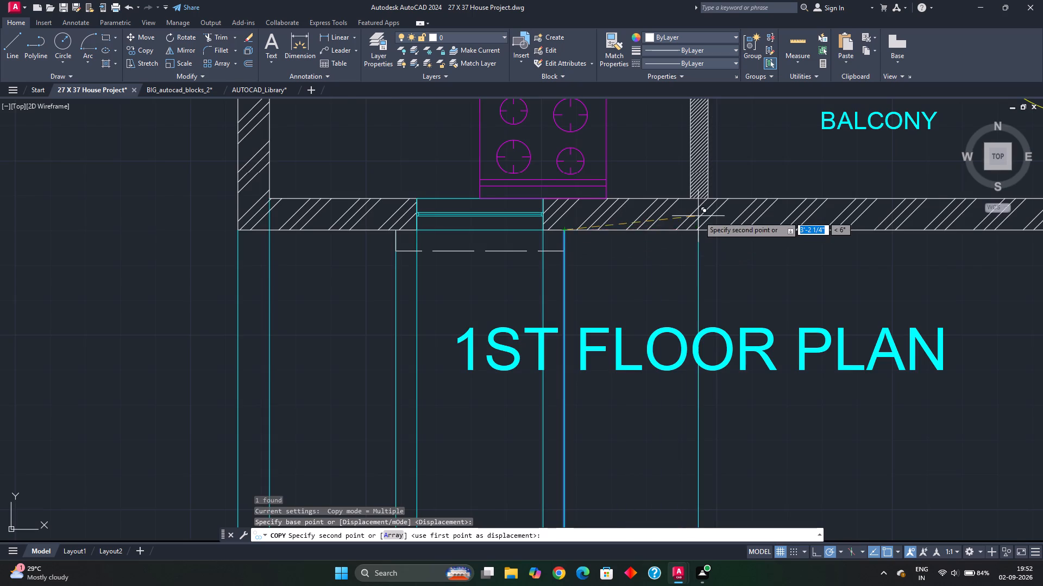
{"action": "scroll", "coordinate": [701, 213], "scroll_direction": "up", "scroll_amount": 2}
{"action": "left_click", "coordinate": [714, 179]}
{"action": "scroll", "coordinate": [722, 242], "scroll_direction": "down", "scroll_amount": 2}
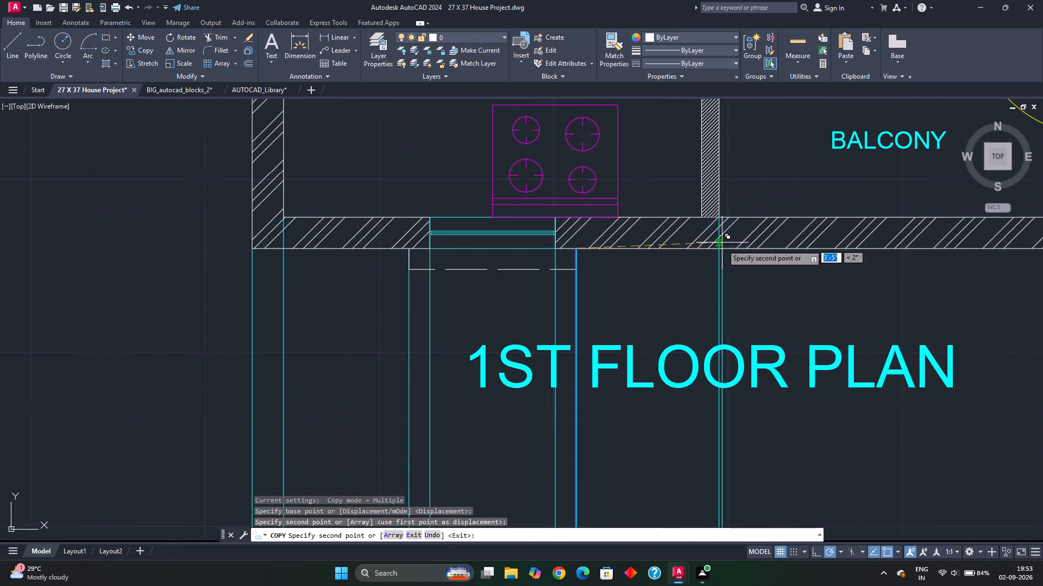
{"action": "middle_click_drag", "start_coordinate": [693, 286], "coordinate": [695, 324]}
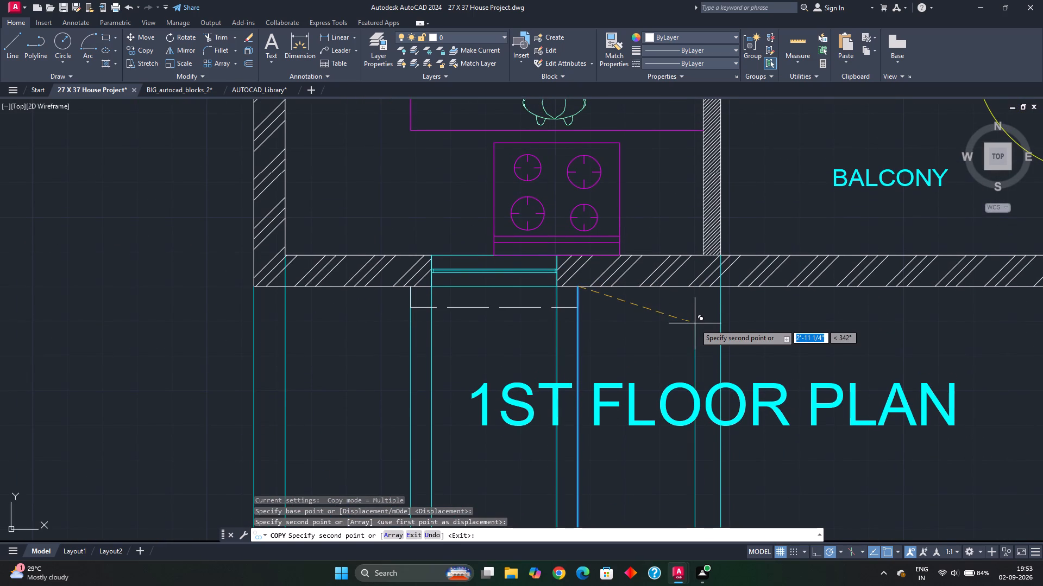
{"action": "scroll", "coordinate": [695, 324], "scroll_direction": "down", "scroll_amount": 3}
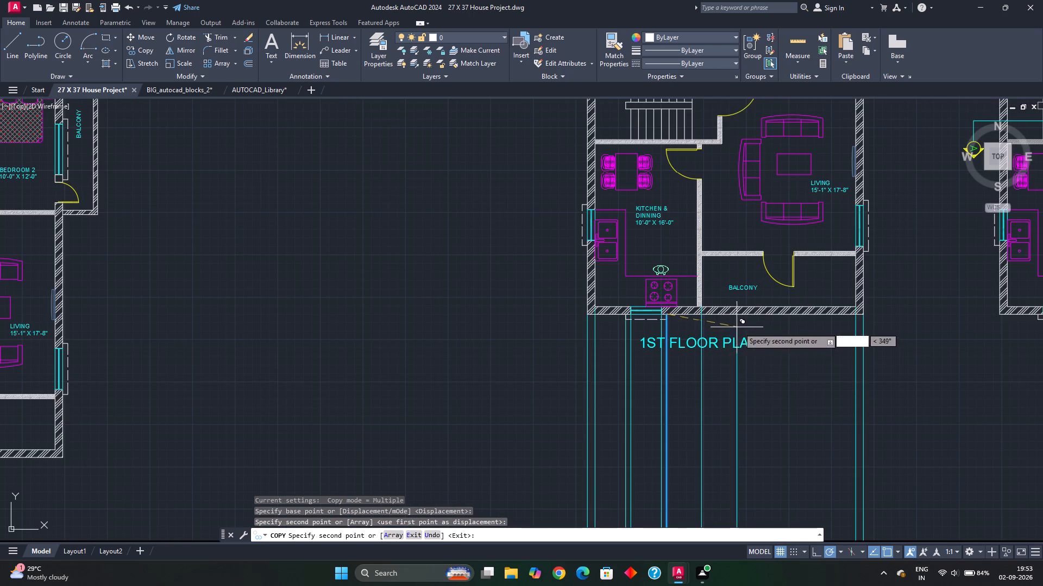
{"action": "middle_click_drag", "start_coordinate": [784, 330], "coordinate": [676, 341]}
{"action": "scroll", "coordinate": [746, 337], "scroll_direction": "up", "scroll_amount": 2}
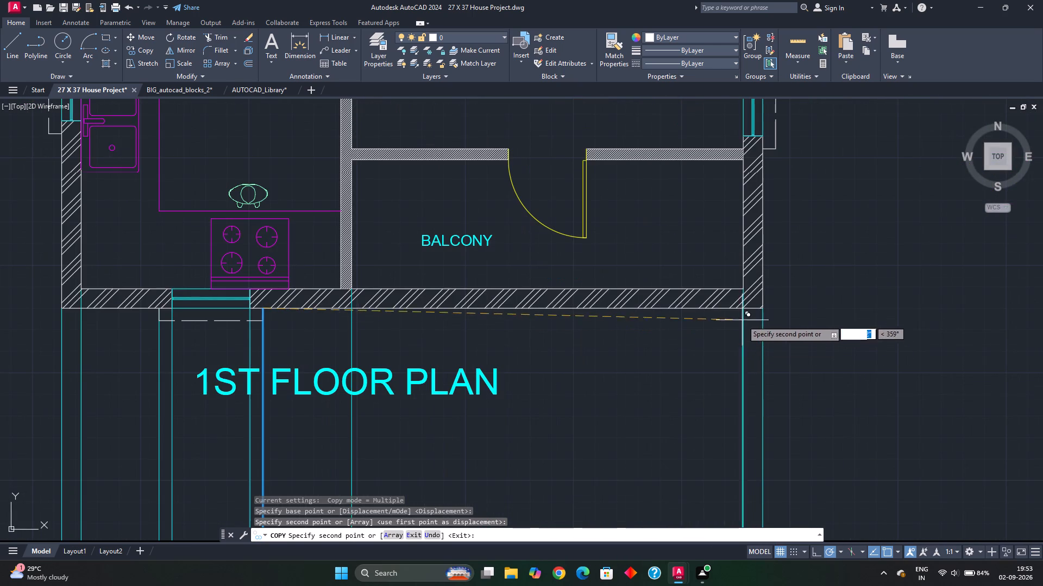
{"action": "key", "text": "Escape"}
Offset the horizontal level line just above the ground-floor windows 7' upward in the elevation.
{"action": "scroll", "coordinate": [687, 356], "scroll_direction": "down", "scroll_amount": 1}
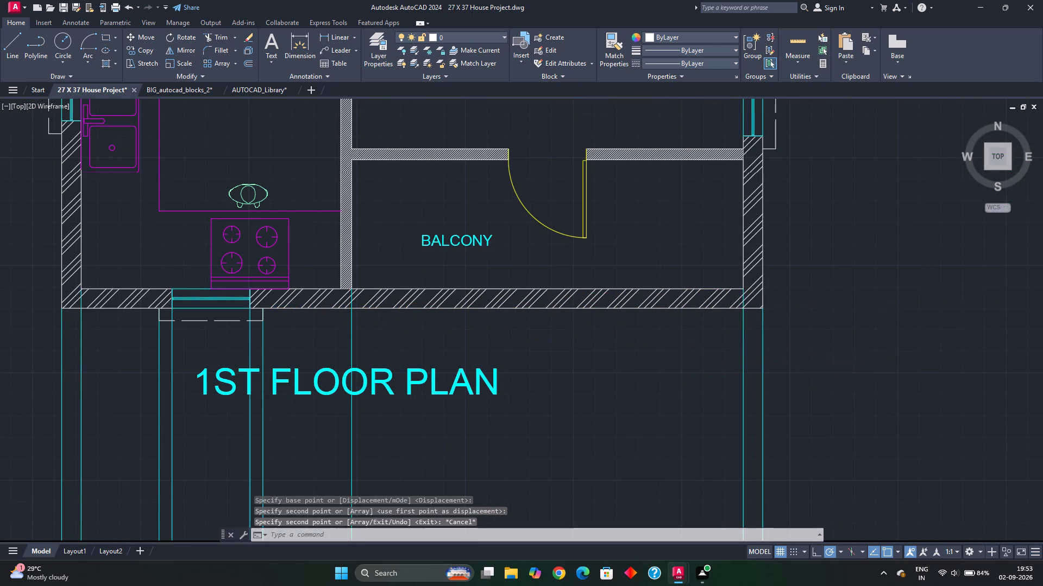
{"action": "scroll", "coordinate": [599, 373], "scroll_direction": "down", "scroll_amount": 1}
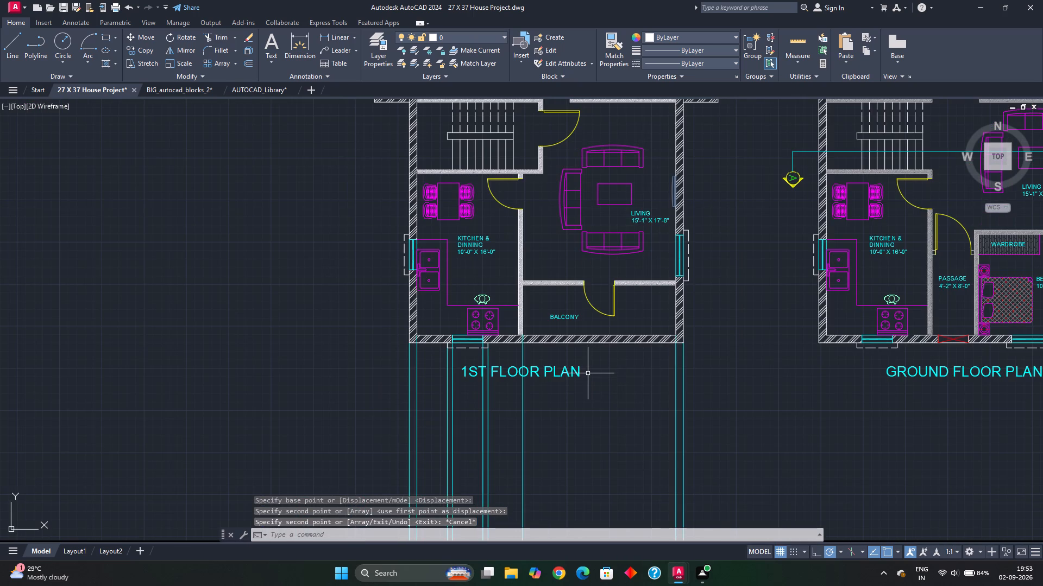
{"action": "scroll", "coordinate": [588, 374], "scroll_direction": "down", "scroll_amount": 2}
{"action": "middle_click_drag", "start_coordinate": [568, 396], "coordinate": [588, 196]}
{"action": "middle_click_drag", "start_coordinate": [569, 350], "coordinate": [574, 286]}
{"action": "scroll", "coordinate": [573, 329], "scroll_direction": "up", "scroll_amount": 2}
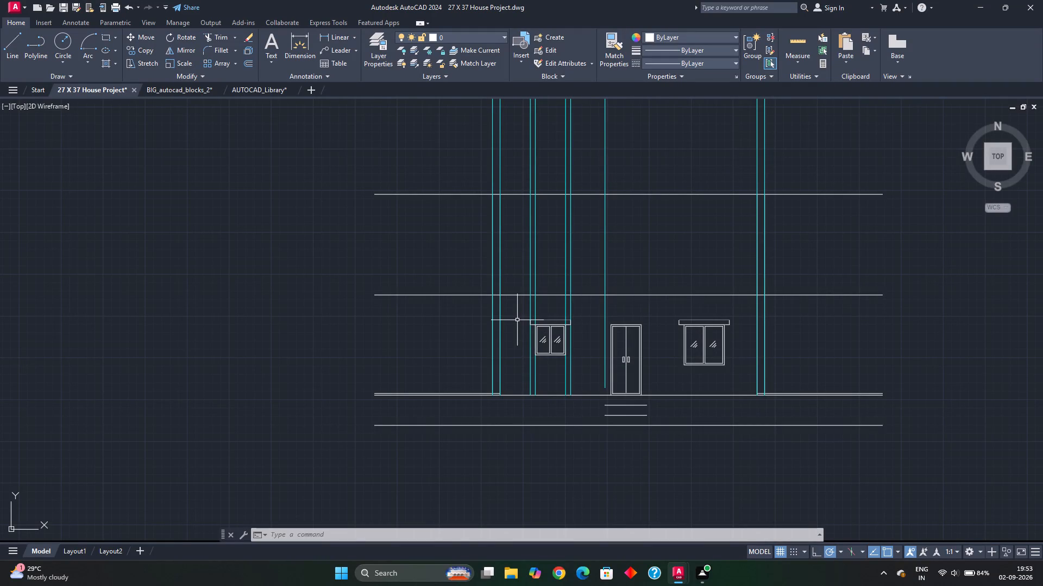
{"action": "left_click", "coordinate": [513, 295]}
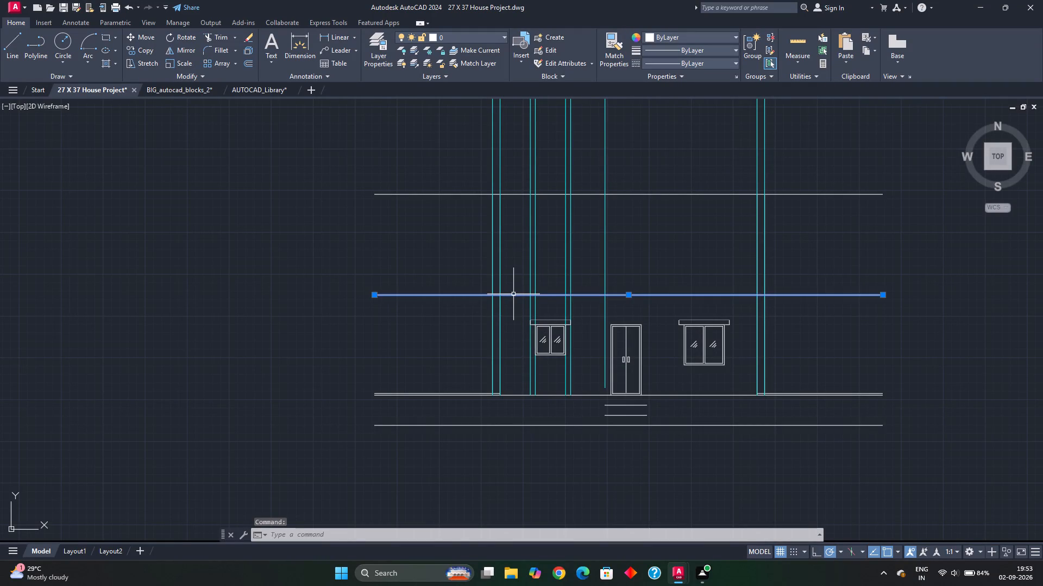
{"action": "key", "text": "o"}
{"action": "key", "text": "Return"}
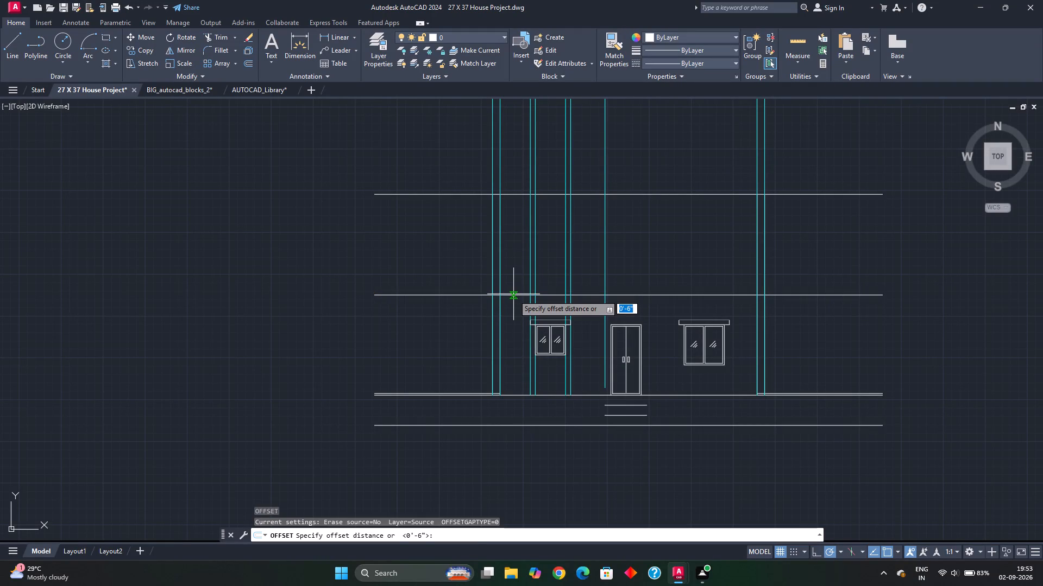
{"action": "key", "text": "7"}
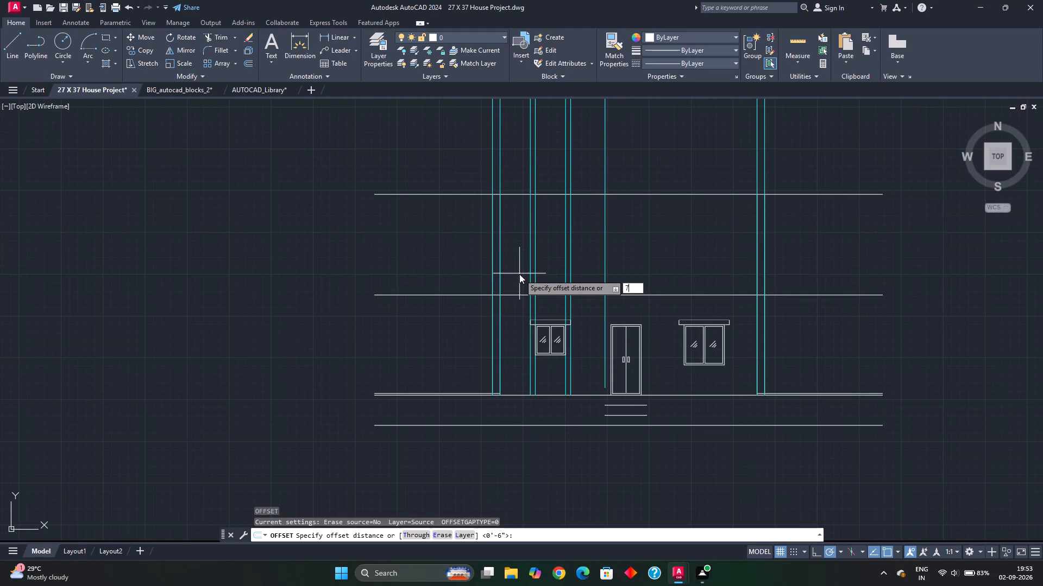
{"action": "key", "text": "apostrophe"}
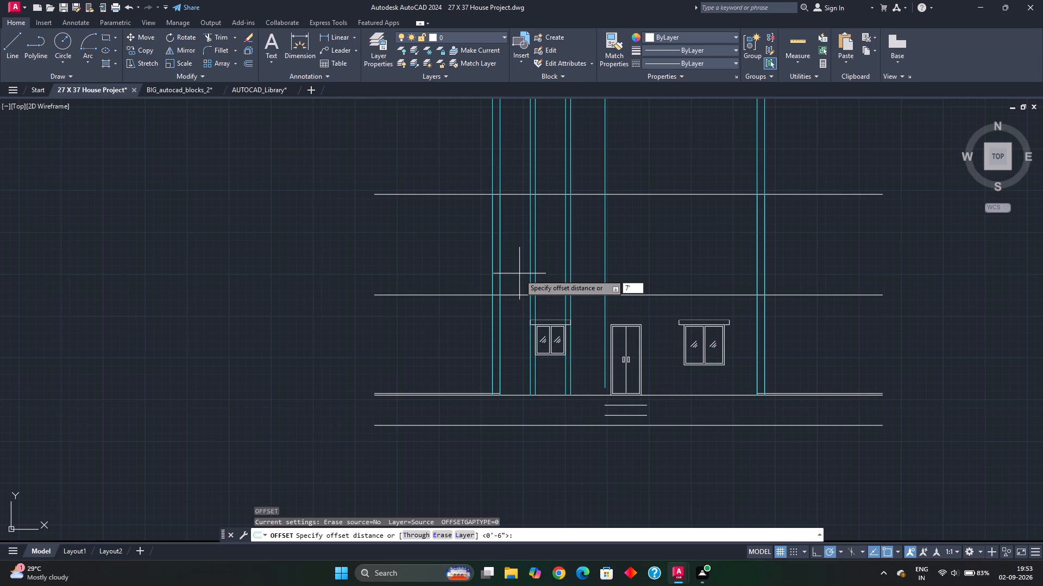
{"action": "key", "text": "Return"}
{"action": "left_click", "coordinate": [521, 268]}
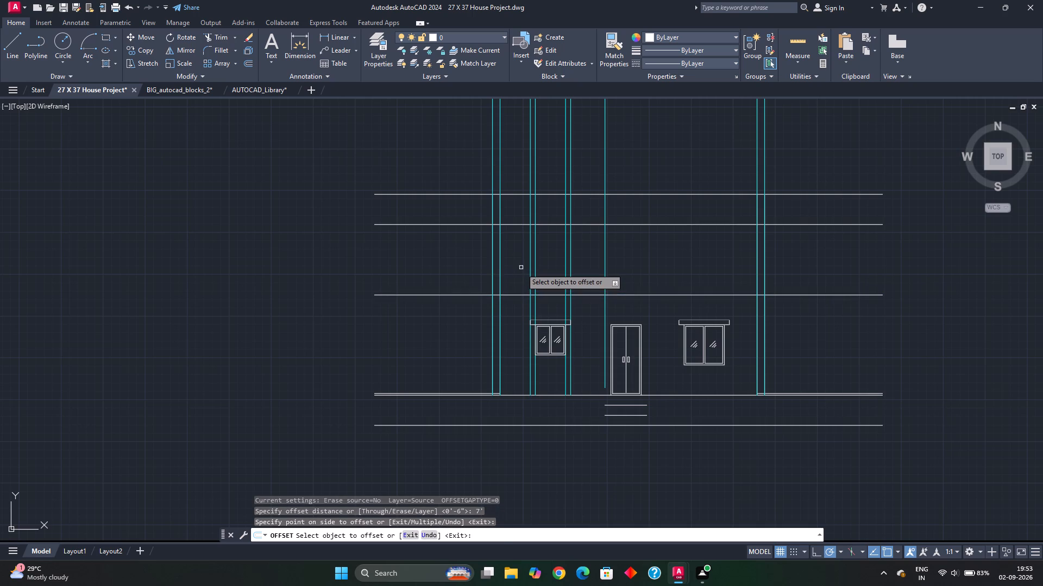
{"action": "key", "text": "Escape"}
{"action": "scroll", "coordinate": [560, 333], "scroll_direction": "up", "scroll_amount": 1}
{"action": "key", "text": "Escape"}
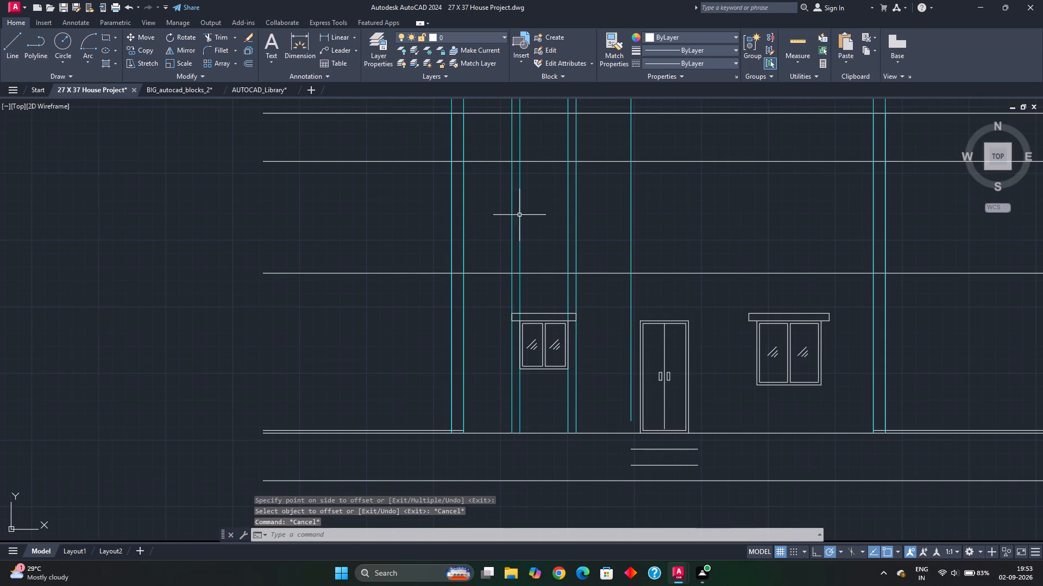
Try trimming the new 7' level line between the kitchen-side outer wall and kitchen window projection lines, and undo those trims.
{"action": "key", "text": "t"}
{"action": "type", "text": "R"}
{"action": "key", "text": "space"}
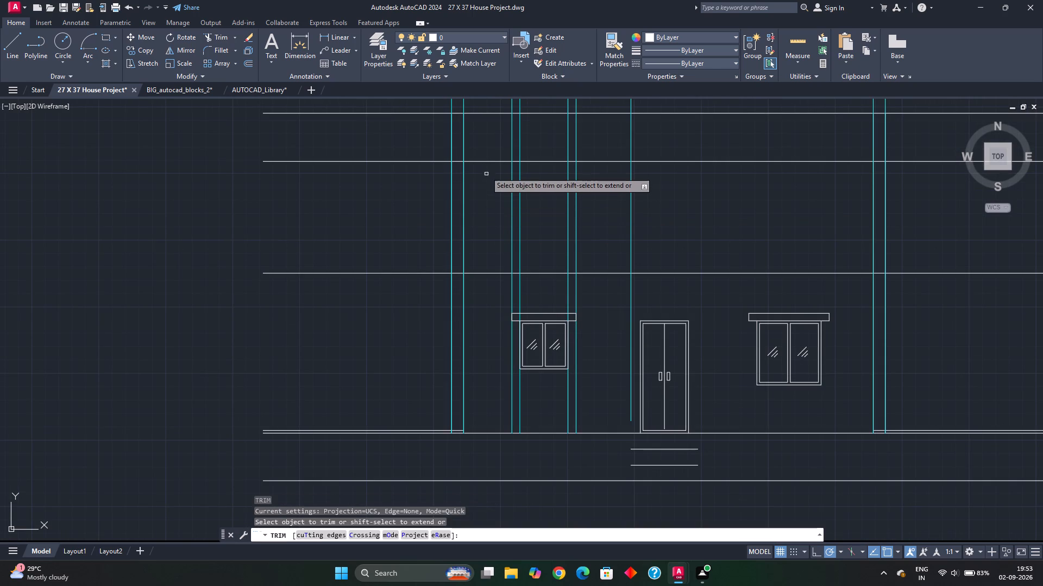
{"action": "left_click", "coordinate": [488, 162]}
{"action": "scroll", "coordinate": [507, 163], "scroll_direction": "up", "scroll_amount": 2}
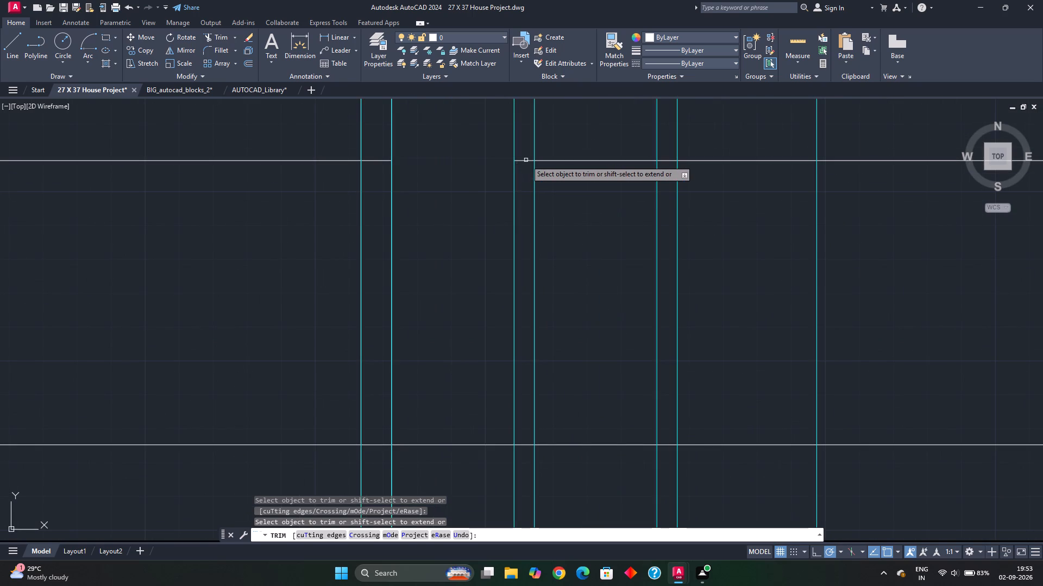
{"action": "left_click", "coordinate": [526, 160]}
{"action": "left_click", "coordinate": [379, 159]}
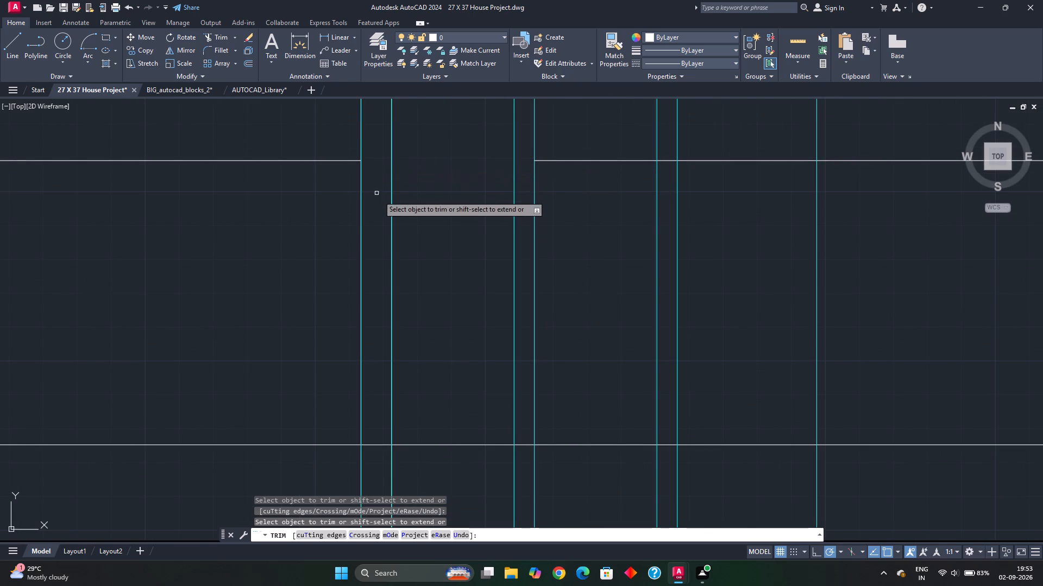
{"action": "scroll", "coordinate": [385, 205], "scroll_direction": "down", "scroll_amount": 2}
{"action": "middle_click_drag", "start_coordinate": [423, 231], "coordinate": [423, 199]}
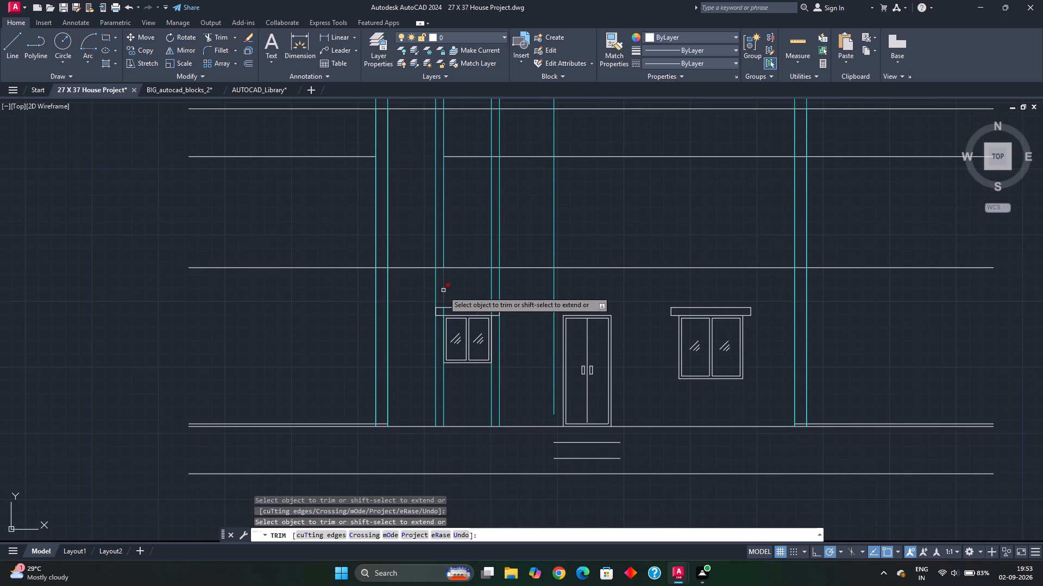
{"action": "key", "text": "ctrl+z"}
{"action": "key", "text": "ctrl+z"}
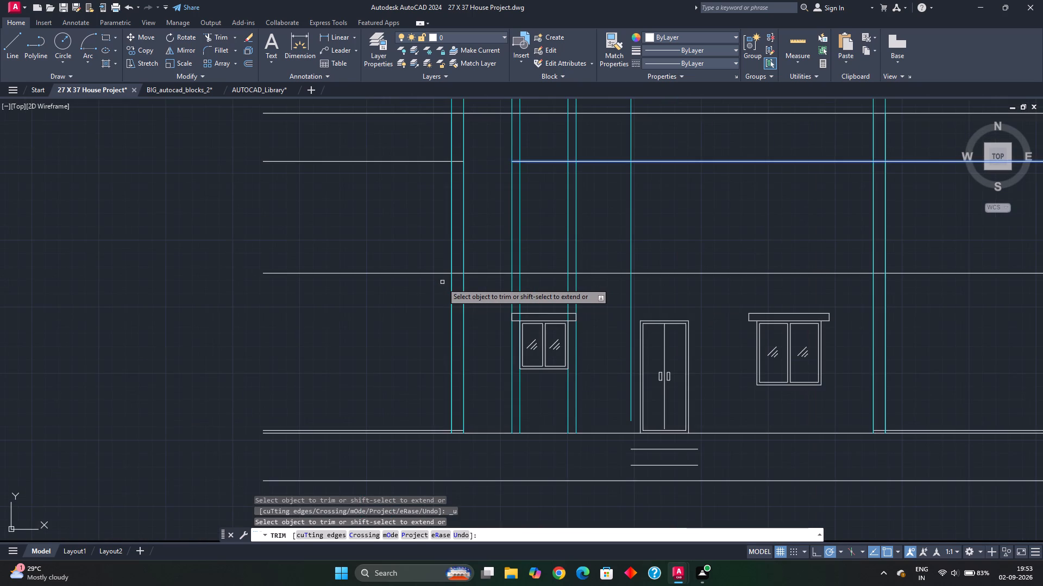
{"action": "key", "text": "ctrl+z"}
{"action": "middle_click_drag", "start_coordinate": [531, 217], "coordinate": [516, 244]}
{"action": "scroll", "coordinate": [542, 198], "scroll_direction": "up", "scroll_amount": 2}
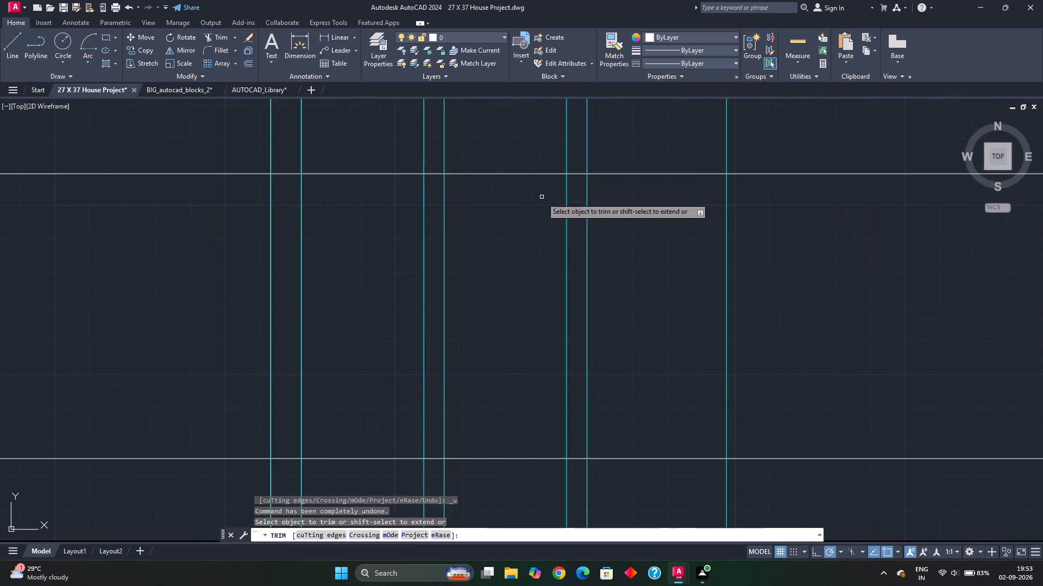
Trim the 7' level line between the outermost kitchen window projection lines in the elevation.
{"action": "left_click_drag", "start_coordinate": [528, 150], "coordinate": [507, 214]}
{"action": "left_click", "coordinate": [579, 171]}
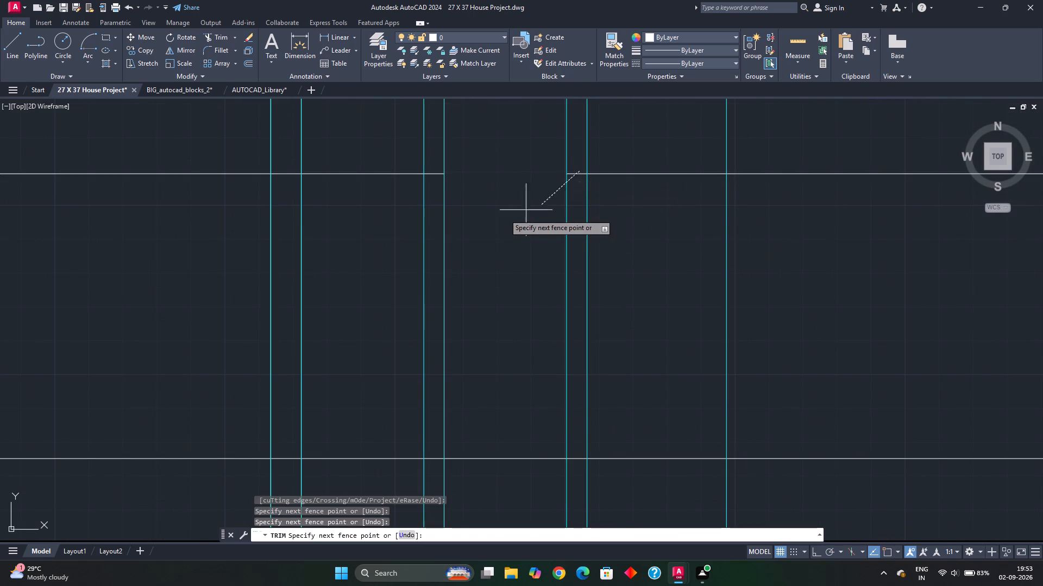
{"action": "left_click", "coordinate": [573, 222]}
{"action": "left_click_drag", "start_coordinate": [433, 171], "coordinate": [433, 174]}
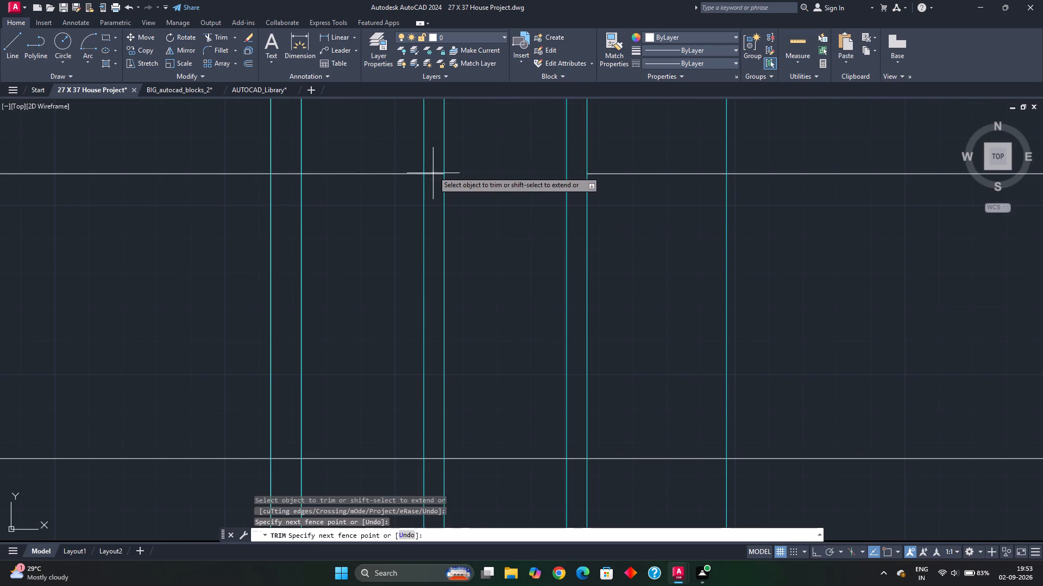
{"action": "left_click_drag", "start_coordinate": [433, 174], "coordinate": [431, 194]}
{"action": "key", "text": "Escape"}
Copy the ground-floor kitchen window with its shade up to the first floor, aligning the shade's upper corner with the trimmed 7' level line's end.
{"action": "scroll", "coordinate": [493, 254], "scroll_direction": "down", "scroll_amount": 2}
{"action": "middle_click_drag", "start_coordinate": [493, 257], "coordinate": [487, 174]}
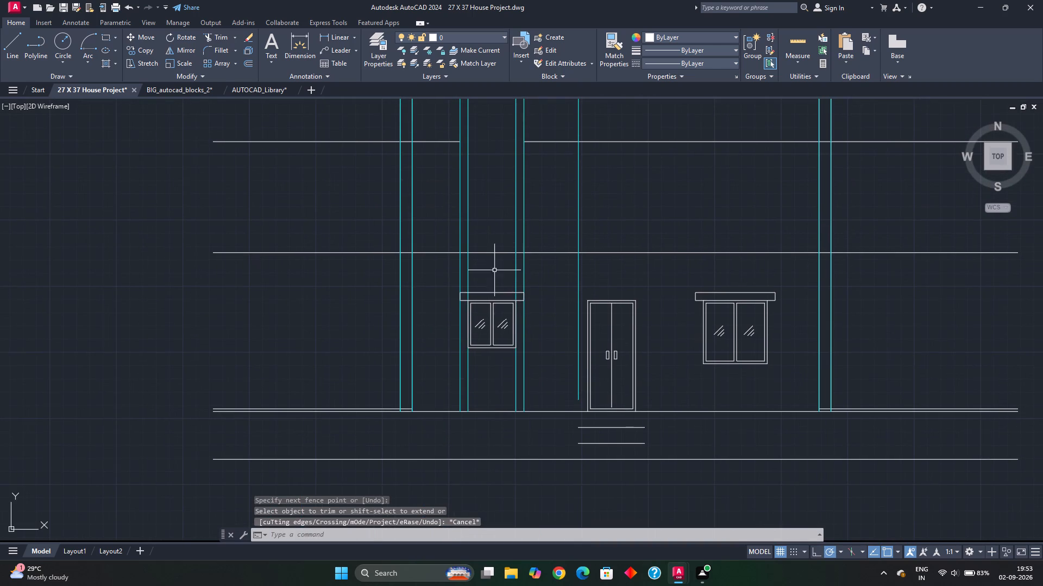
{"action": "left_click_drag", "start_coordinate": [447, 284], "coordinate": [451, 291]}
{"action": "left_click", "coordinate": [539, 365]}
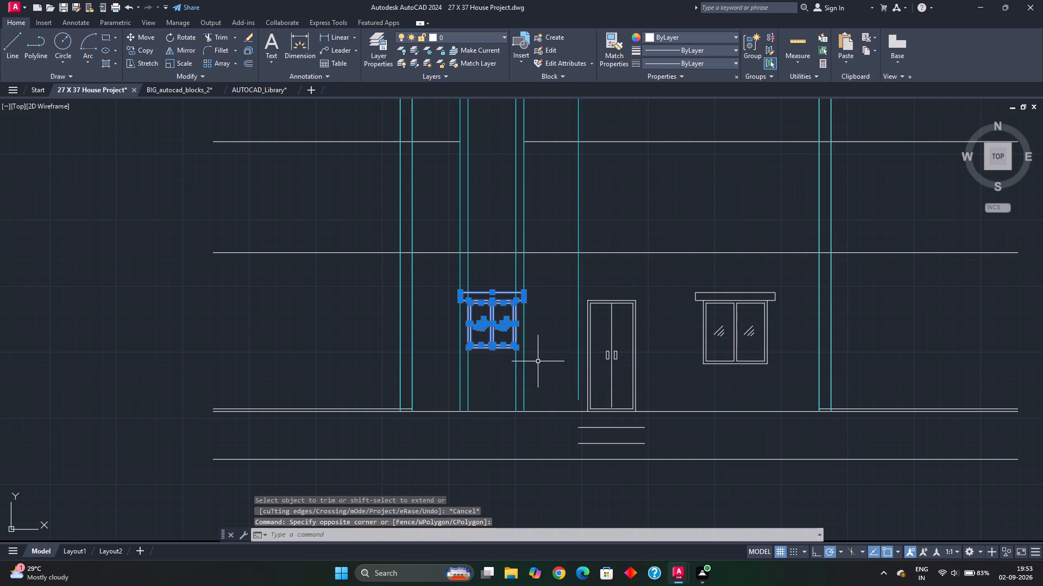
{"action": "key", "text": "c"}
{"action": "key", "text": "o"}
{"action": "key", "text": "Return"}
{"action": "scroll", "coordinate": [518, 278], "scroll_direction": "up", "scroll_amount": 2}
{"action": "left_click", "coordinate": [532, 315]}
{"action": "scroll", "coordinate": [530, 272], "scroll_direction": "down", "scroll_amount": 2}
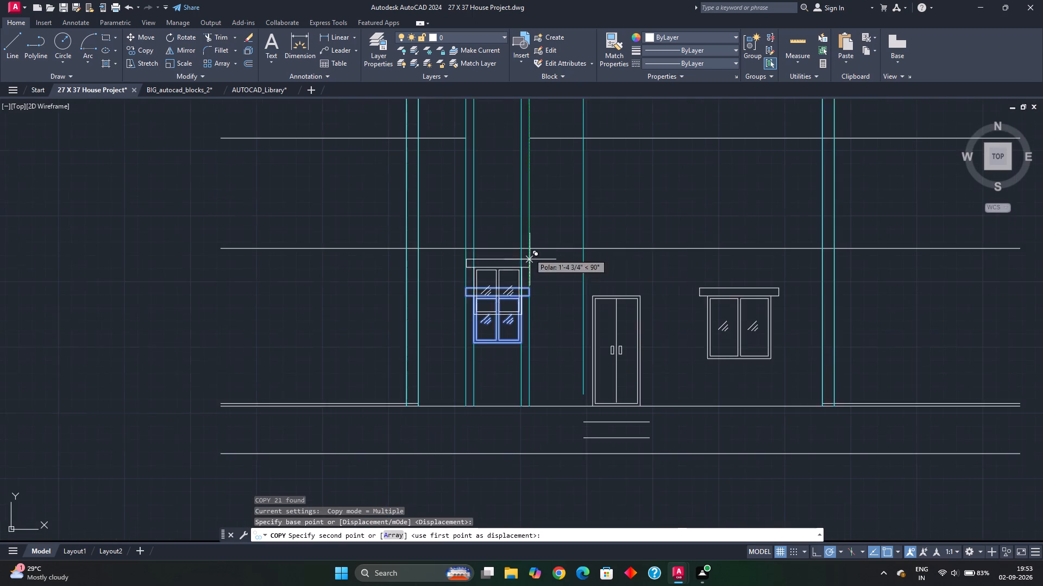
{"action": "middle_click_drag", "start_coordinate": [529, 213], "coordinate": [522, 311]}
{"action": "scroll", "coordinate": [522, 251], "scroll_direction": "up", "scroll_amount": 3}
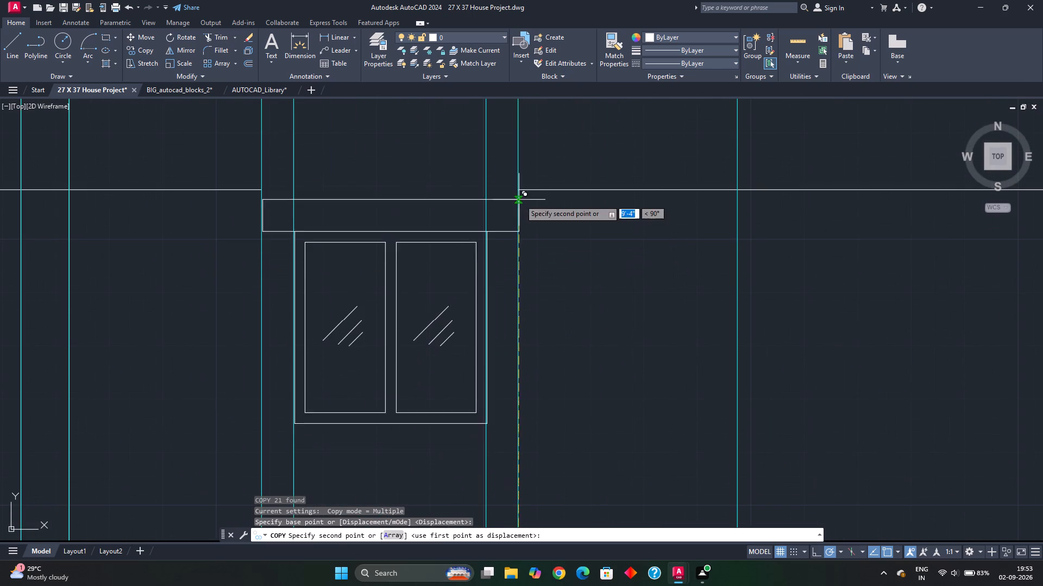
{"action": "left_click", "coordinate": [520, 191]}
{"action": "key", "text": "Escape"}
{"action": "scroll", "coordinate": [531, 233], "scroll_direction": "down", "scroll_amount": 1}
{"action": "key", "text": "Escape"}
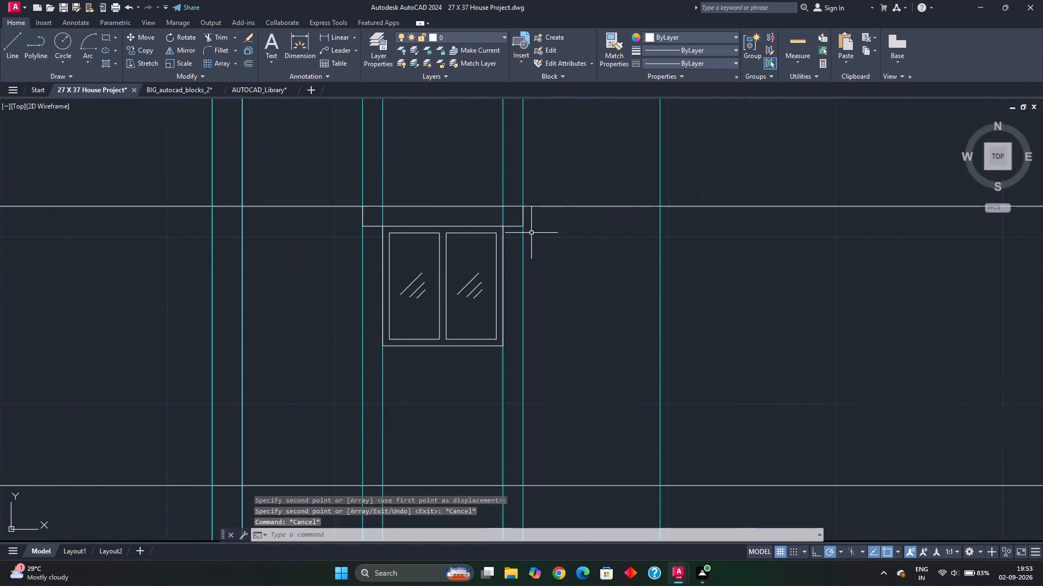
Examine the elevation around the ground-floor door and entrance steps and the projection lines up to the first-floor plan.
{"action": "scroll", "coordinate": [541, 254], "scroll_direction": "down", "scroll_amount": 2}
{"action": "type", "text": "00"}
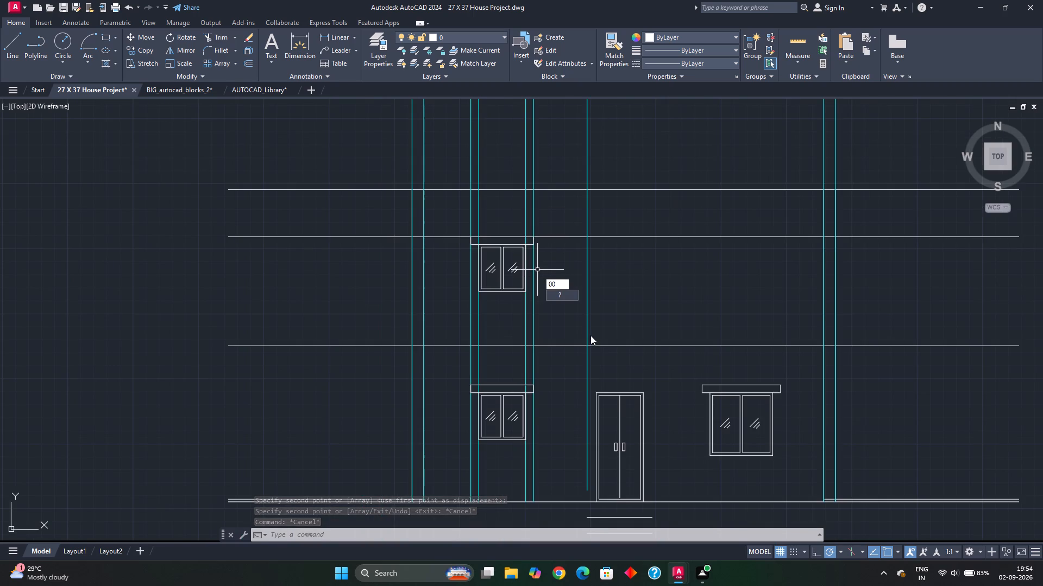
{"action": "key", "text": "Escape"}
{"action": "scroll", "coordinate": [614, 306], "scroll_direction": "down", "scroll_amount": 1}
{"action": "key", "text": "Escape"}
{"action": "scroll", "coordinate": [656, 313], "scroll_direction": "down", "scroll_amount": 1}
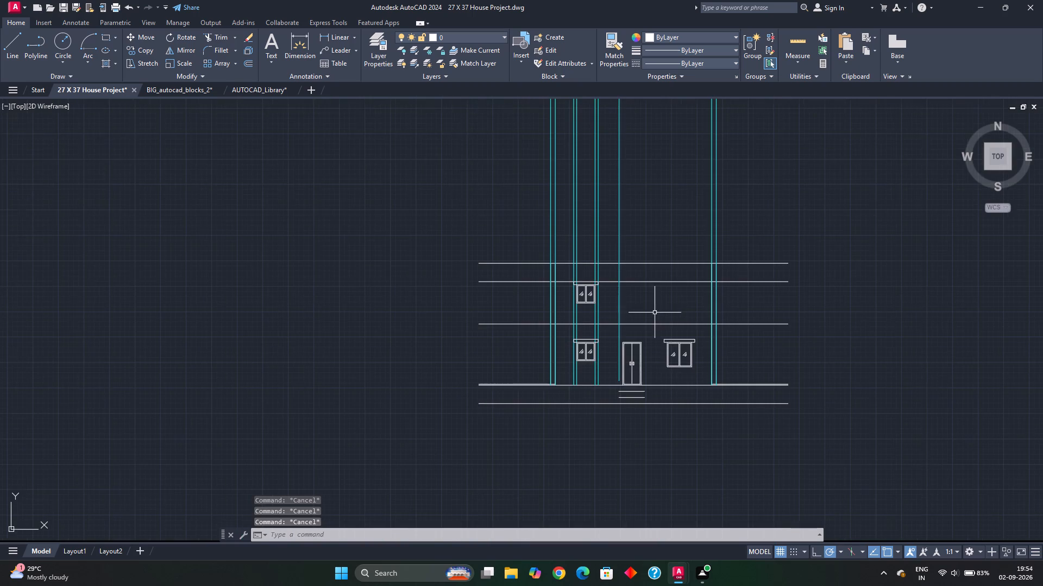
{"action": "middle_click_drag", "start_coordinate": [643, 317], "coordinate": [611, 316]}
{"action": "scroll", "coordinate": [612, 315], "scroll_direction": "down", "scroll_amount": 1}
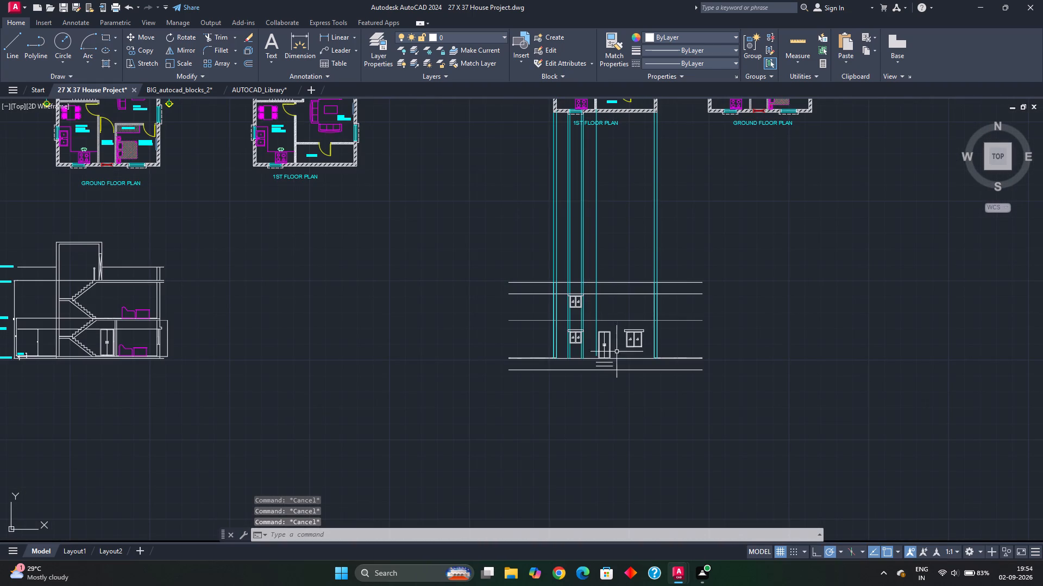
{"action": "scroll", "coordinate": [611, 374], "scroll_direction": "up", "scroll_amount": 4}
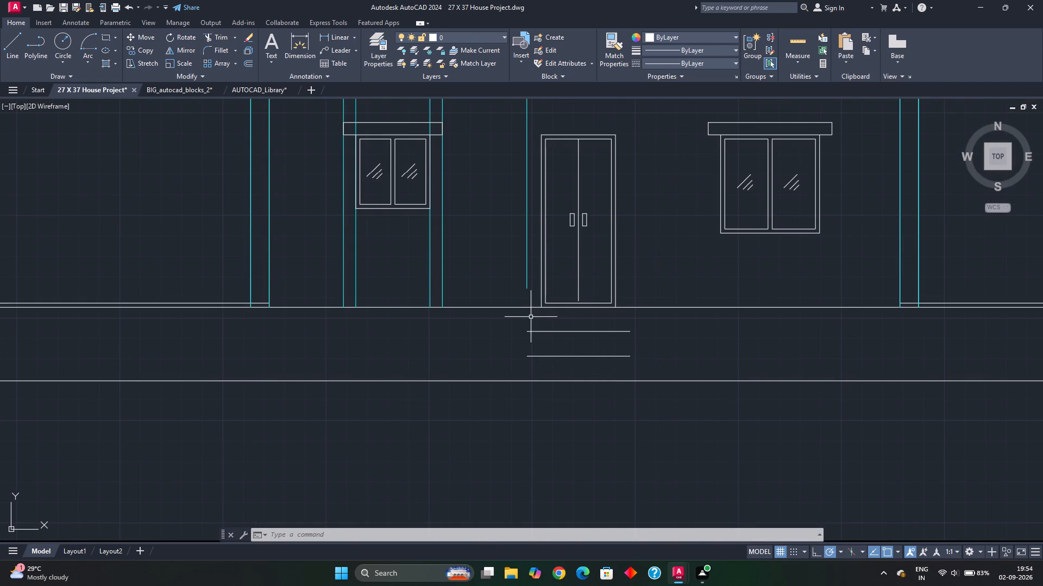
{"action": "scroll", "coordinate": [523, 322], "scroll_direction": "down", "scroll_amount": 4}
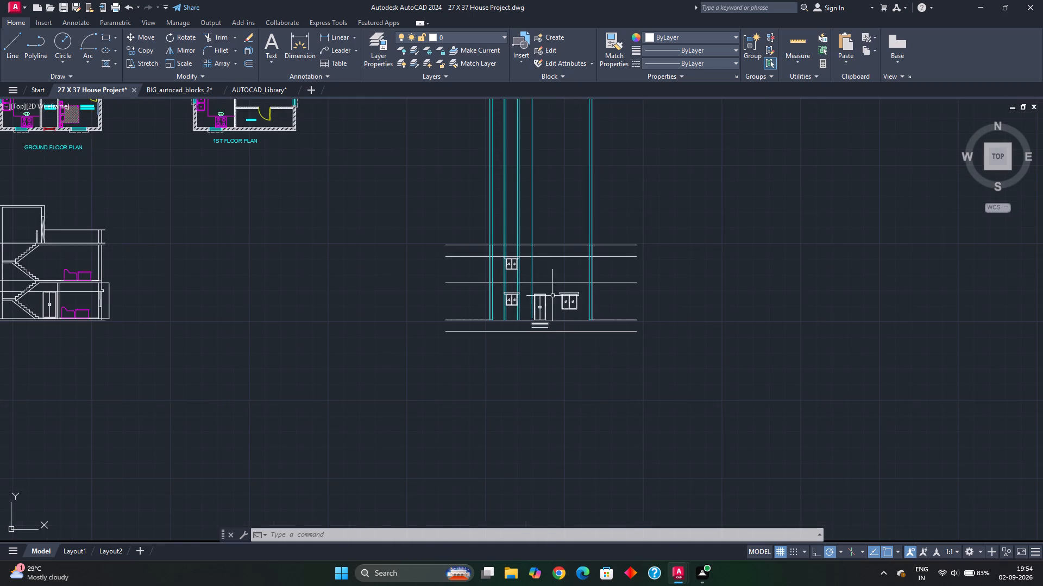
{"action": "middle_click_drag", "start_coordinate": [554, 300], "coordinate": [551, 345]}
{"action": "middle_click_drag", "start_coordinate": [552, 267], "coordinate": [541, 365]}
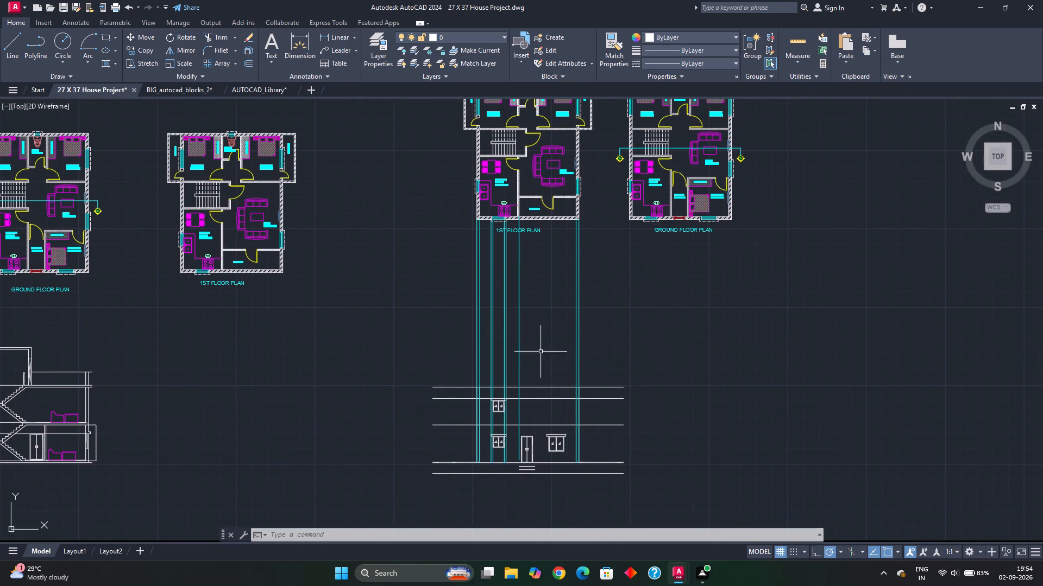
{"action": "key", "text": "ctrl+z"}
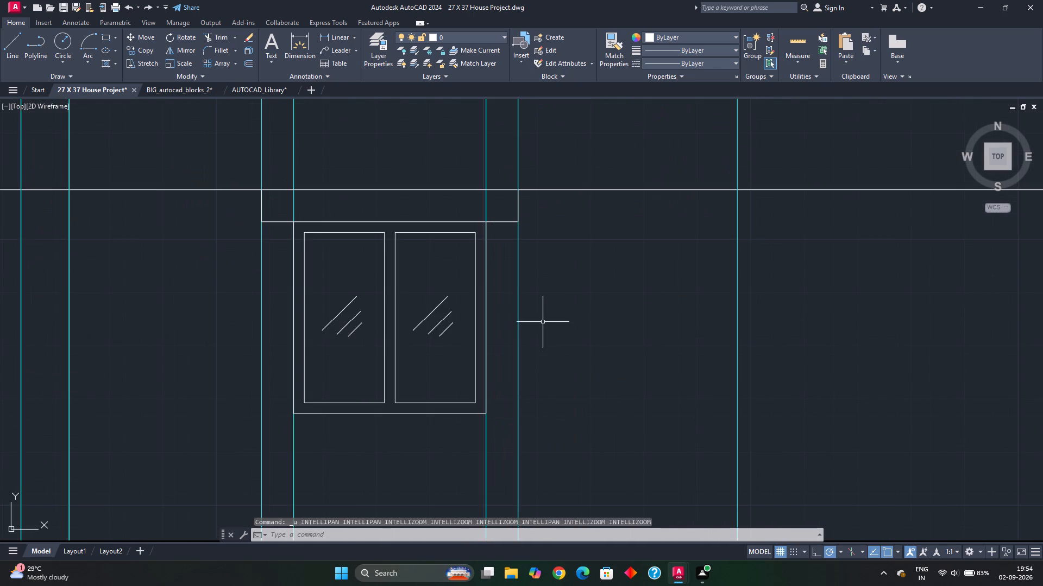
Draw vertical lines joining the two horizontal step lines at both ends below the ground-floor door.
{"action": "scroll", "coordinate": [552, 354], "scroll_direction": "down", "scroll_amount": 3}
{"action": "middle_click_drag", "start_coordinate": [564, 367], "coordinate": [557, 315]}
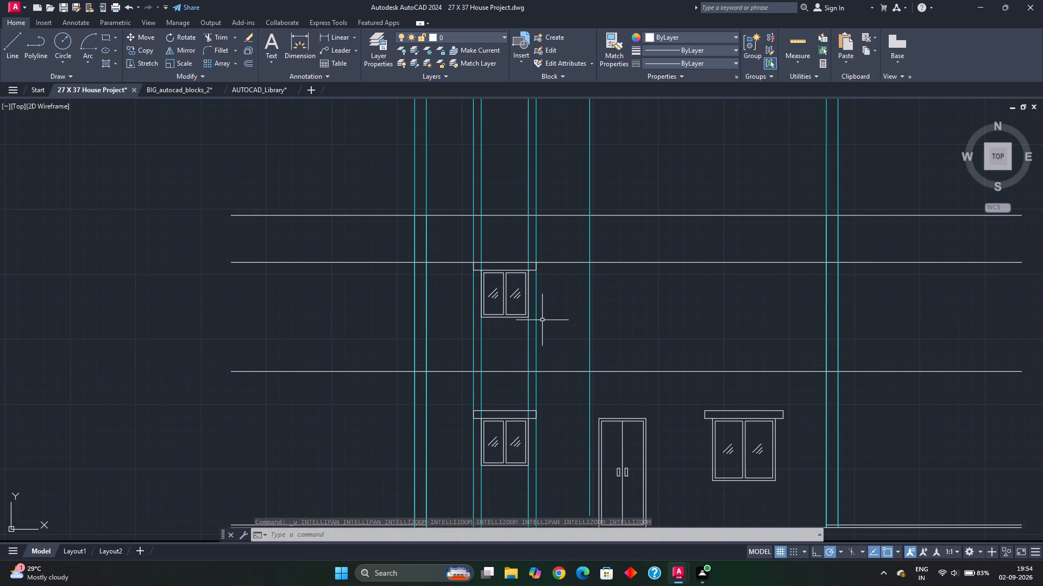
{"action": "scroll", "coordinate": [542, 327], "scroll_direction": "up", "scroll_amount": 2}
{"action": "scroll", "coordinate": [545, 321], "scroll_direction": "down", "scroll_amount": 4}
{"action": "middle_click_drag", "start_coordinate": [561, 338], "coordinate": [537, 180]}
{"action": "scroll", "coordinate": [562, 285], "scroll_direction": "up", "scroll_amount": 2}
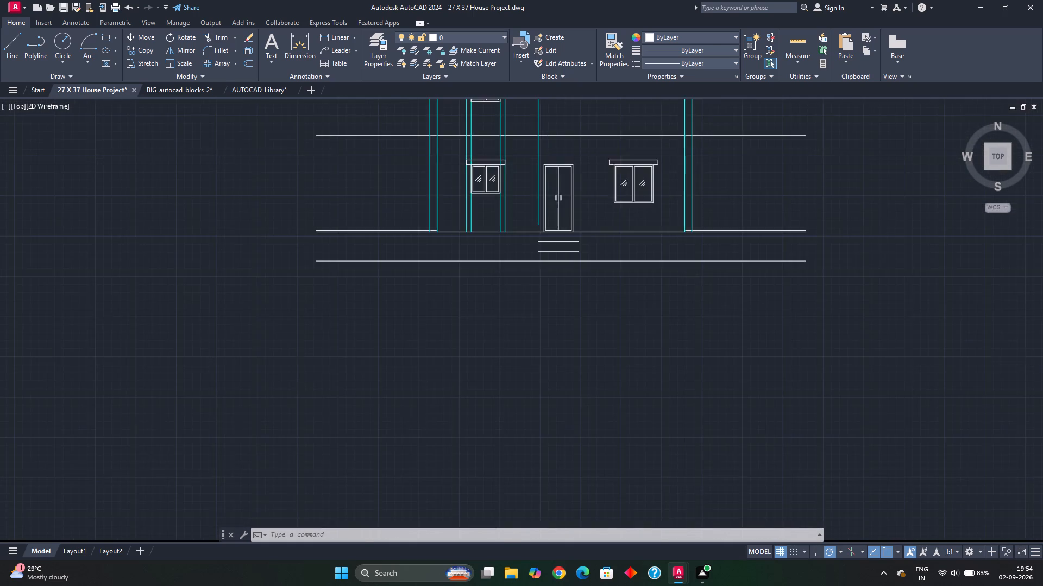
{"action": "key", "text": "l"}
{"action": "key", "text": "Return"}
{"action": "scroll", "coordinate": [520, 247], "scroll_direction": "up", "scroll_amount": 2}
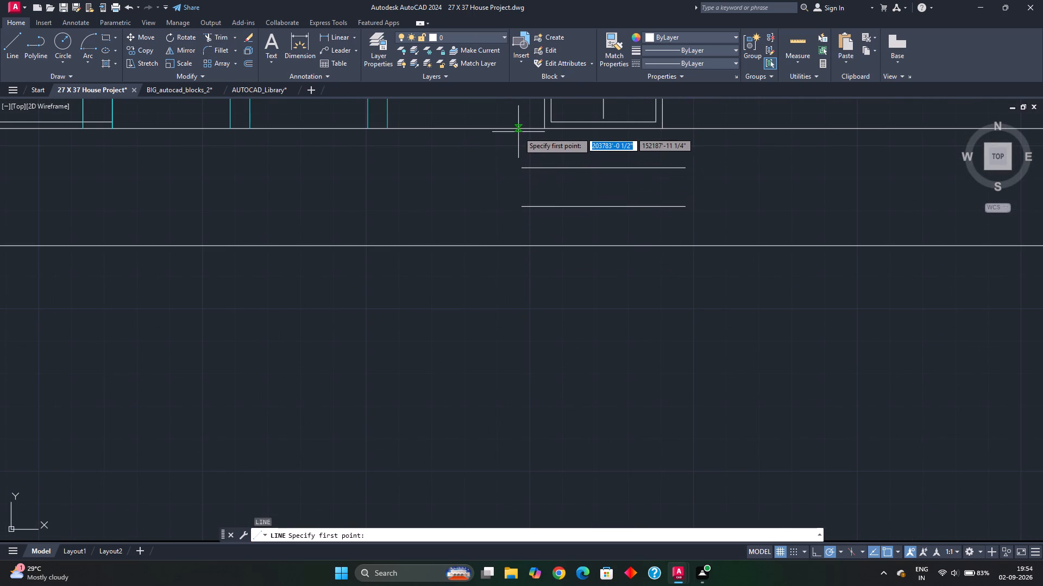
{"action": "left_click", "coordinate": [523, 167]}
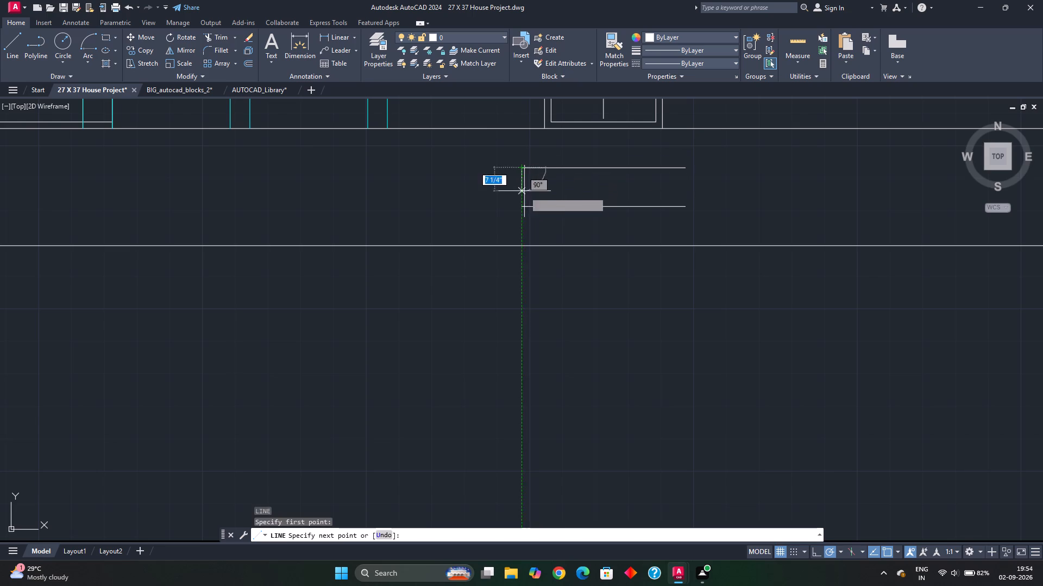
{"action": "left_click", "coordinate": [522, 207]}
{"action": "key", "text": "Escape"}
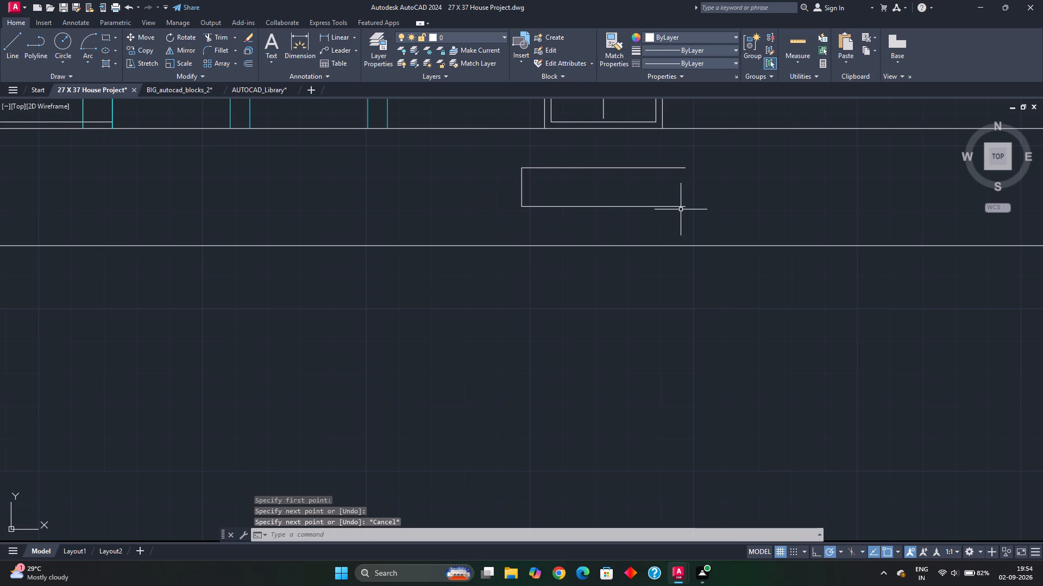
{"action": "key", "text": "space"}
{"action": "left_click", "coordinate": [687, 208]}
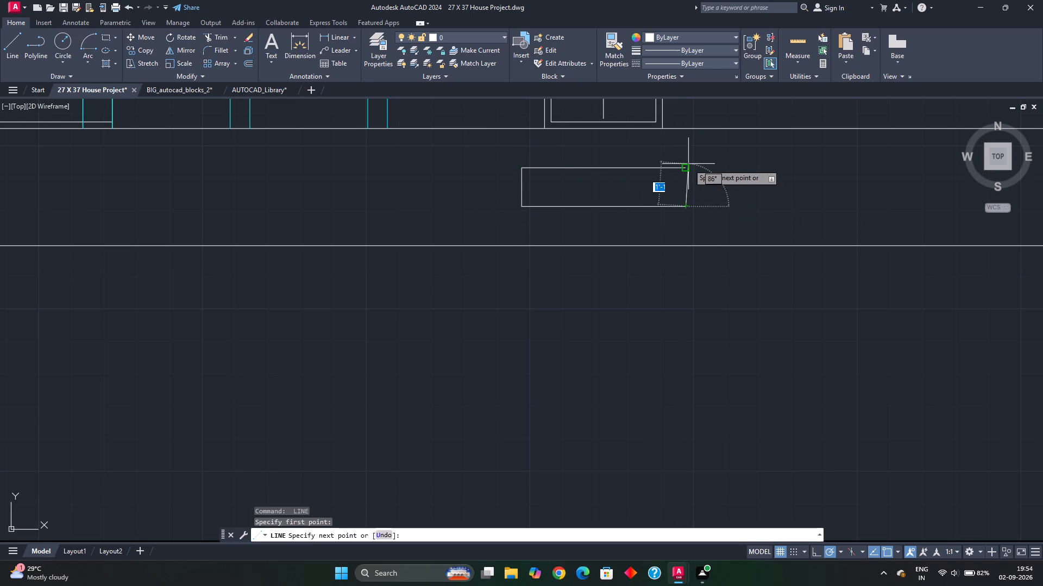
{"action": "left_click", "coordinate": [684, 169]}
{"action": "key", "text": "Escape"}
Extend both vertical end lines of the entrance steps up to the floor line and down to the ground line.
{"action": "type", "text": "EX"}
{"action": "key", "text": "space"}
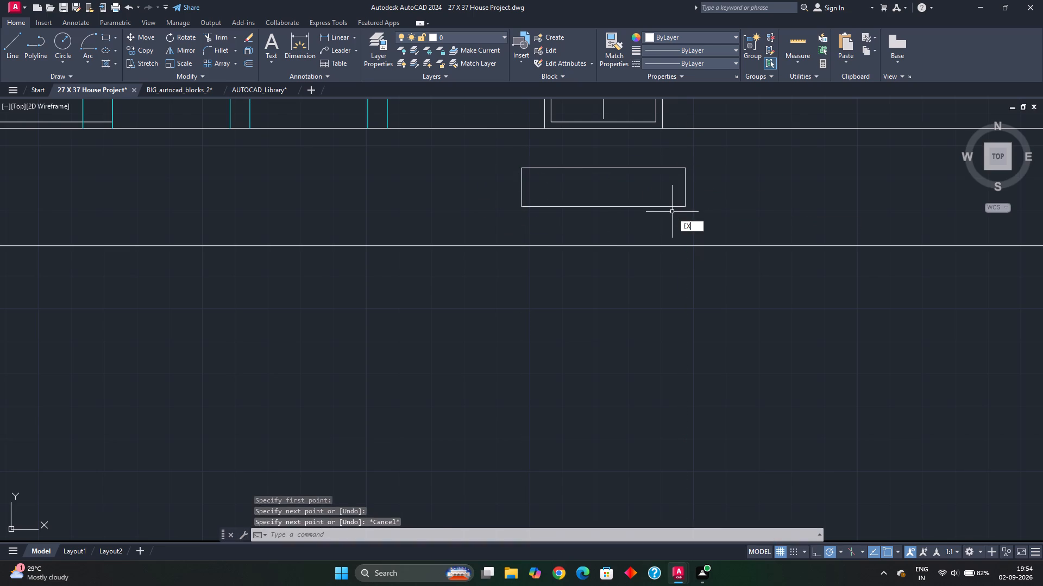
{"action": "left_click", "coordinate": [533, 185]}
{"action": "left_click", "coordinate": [490, 197]}
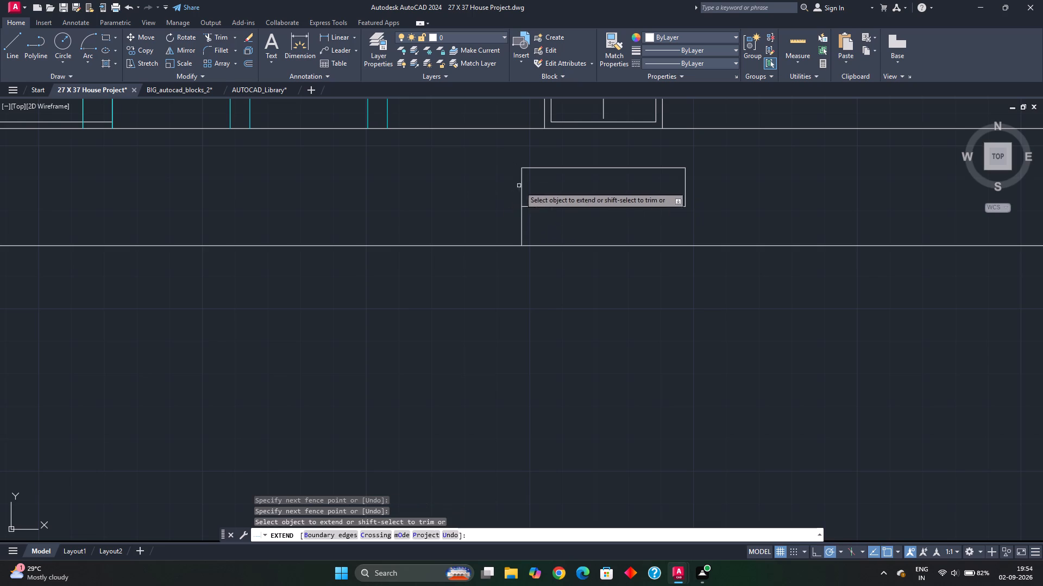
{"action": "left_click", "coordinate": [522, 181]}
{"action": "left_click_drag", "start_coordinate": [673, 181], "coordinate": [683, 185]}
{"action": "left_click_drag", "start_coordinate": [695, 188], "coordinate": [723, 199]}
{"action": "left_click", "coordinate": [684, 183]}
{"action": "key", "text": "Escape"}
{"action": "scroll", "coordinate": [718, 200], "scroll_direction": "down", "scroll_amount": 2}
{"action": "key", "text": "Escape"}
{"action": "scroll", "coordinate": [713, 203], "scroll_direction": "down", "scroll_amount": 1}
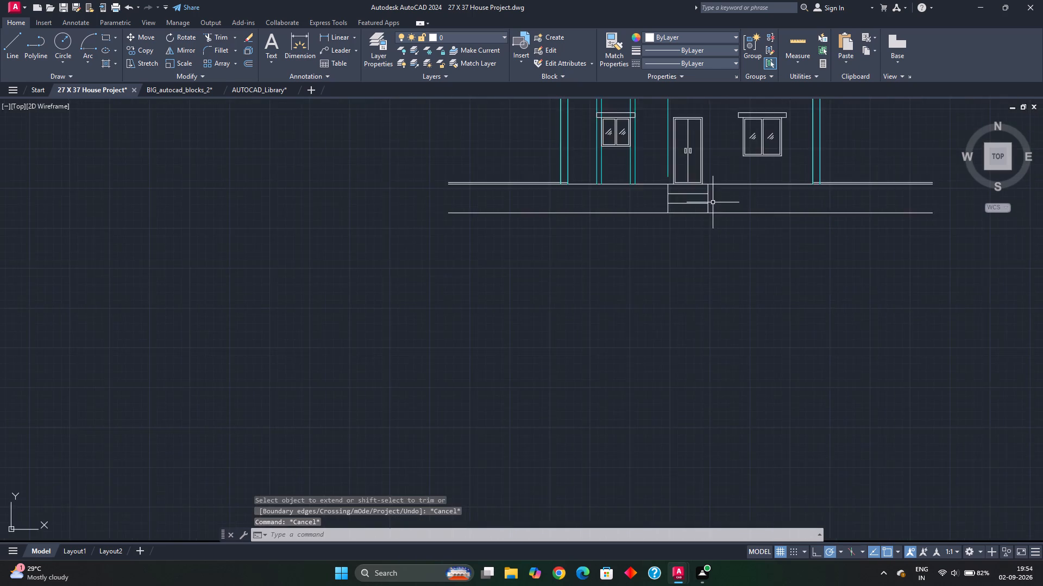
Offset both vertical end lines of the entrance steps 4" outward to form the side walls.
{"action": "scroll", "coordinate": [715, 198], "scroll_direction": "down", "scroll_amount": 2}
{"action": "scroll", "coordinate": [708, 207], "scroll_direction": "up", "scroll_amount": 3}
{"action": "key", "text": "Escape"}
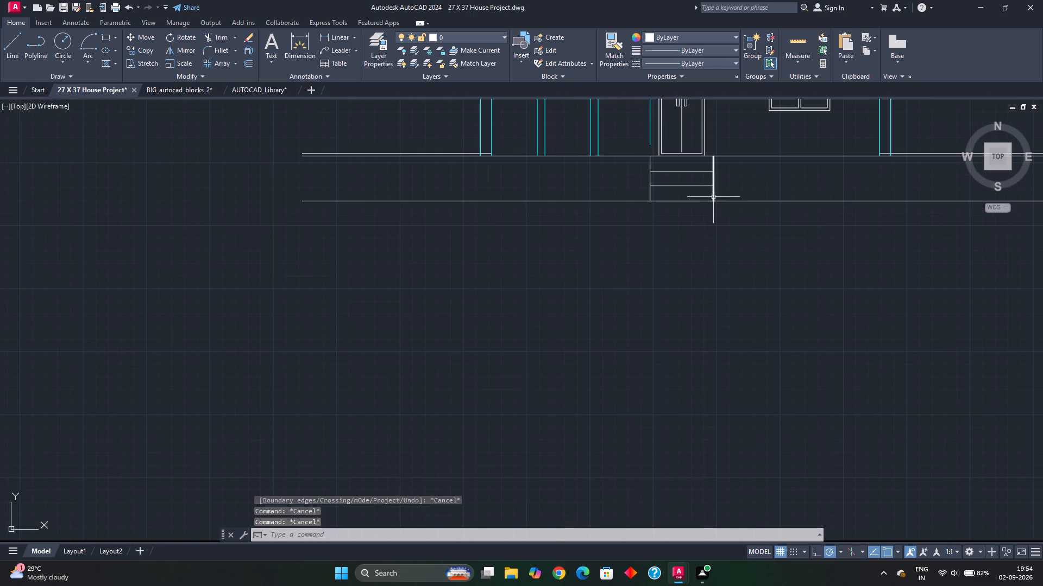
{"action": "left_click", "coordinate": [713, 198]}
{"action": "key", "text": "o"}
{"action": "key", "text": "Return"}
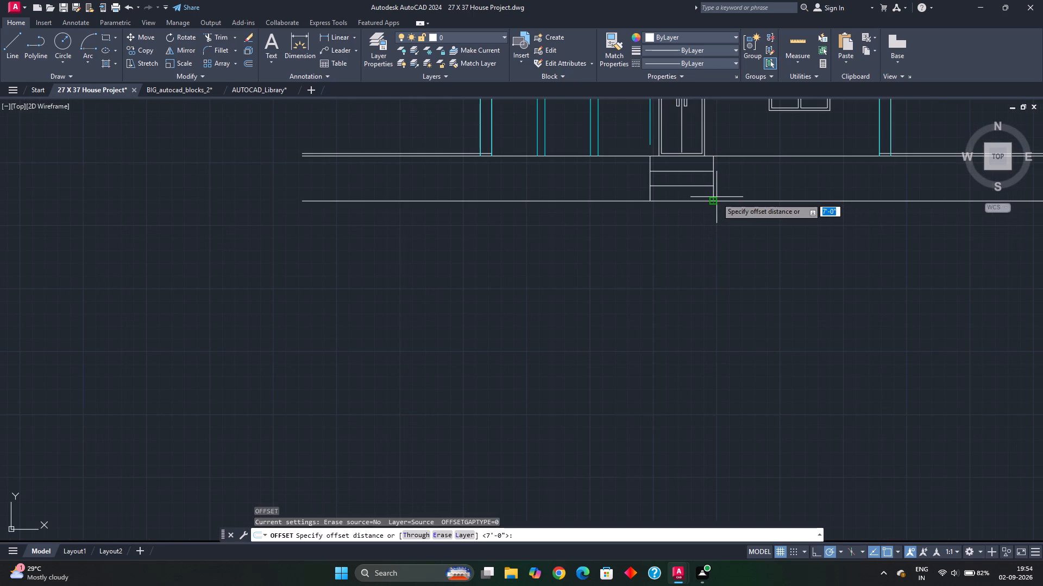
{"action": "type", "text": "4\""}
{"action": "key", "text": "Return"}
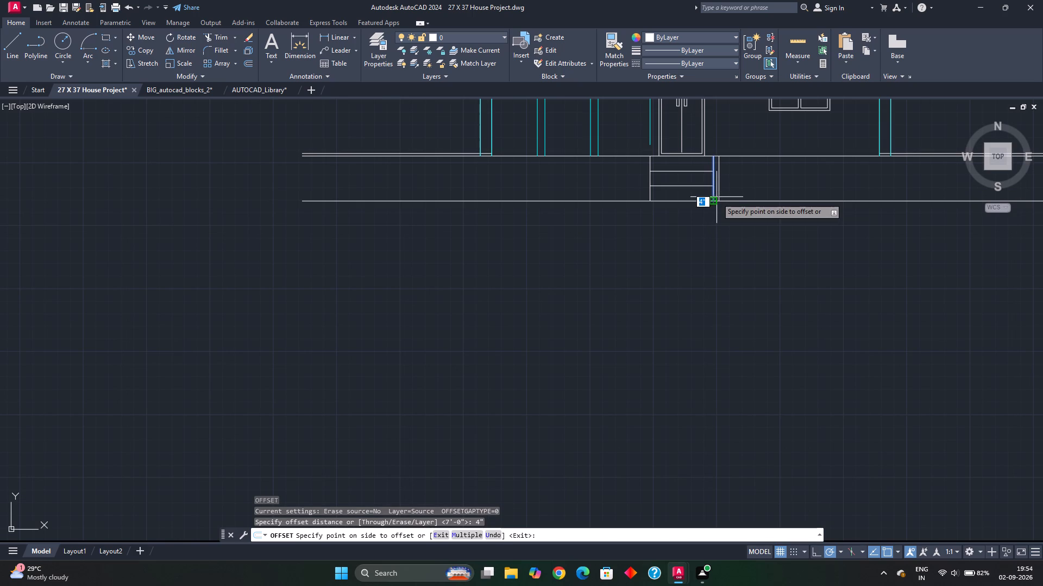
{"action": "left_click", "coordinate": [766, 179]}
{"action": "left_click", "coordinate": [650, 182]}
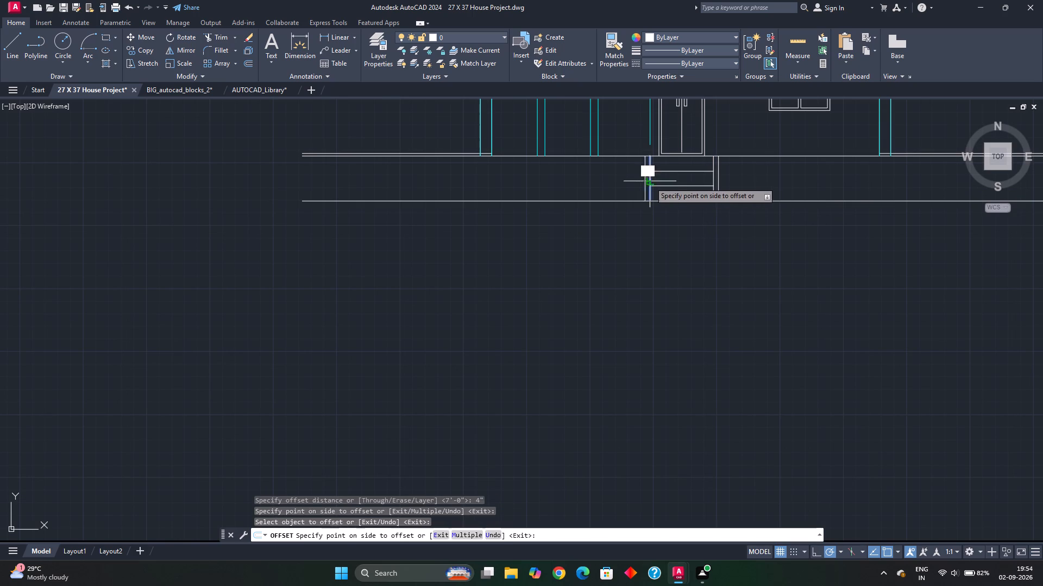
{"action": "left_click", "coordinate": [629, 184]}
{"action": "scroll", "coordinate": [744, 214], "scroll_direction": "down", "scroll_amount": 2}
{"action": "key", "text": "Escape"}
{"action": "middle_click_drag", "start_coordinate": [740, 207], "coordinate": [725, 243]}
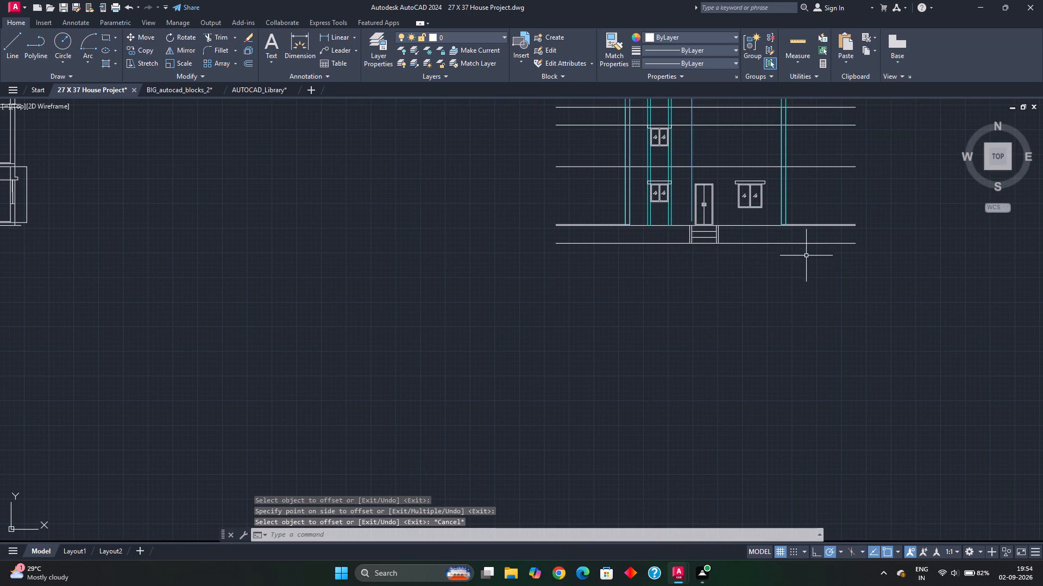
Examine the elevation against the first-floor plan, comparing the balcony and outer walls with their projection lines.
{"action": "scroll", "coordinate": [806, 253], "scroll_direction": "down", "scroll_amount": 1}
{"action": "scroll", "coordinate": [781, 233], "scroll_direction": "up", "scroll_amount": 1}
{"action": "middle_click_drag", "start_coordinate": [727, 245], "coordinate": [708, 312]}
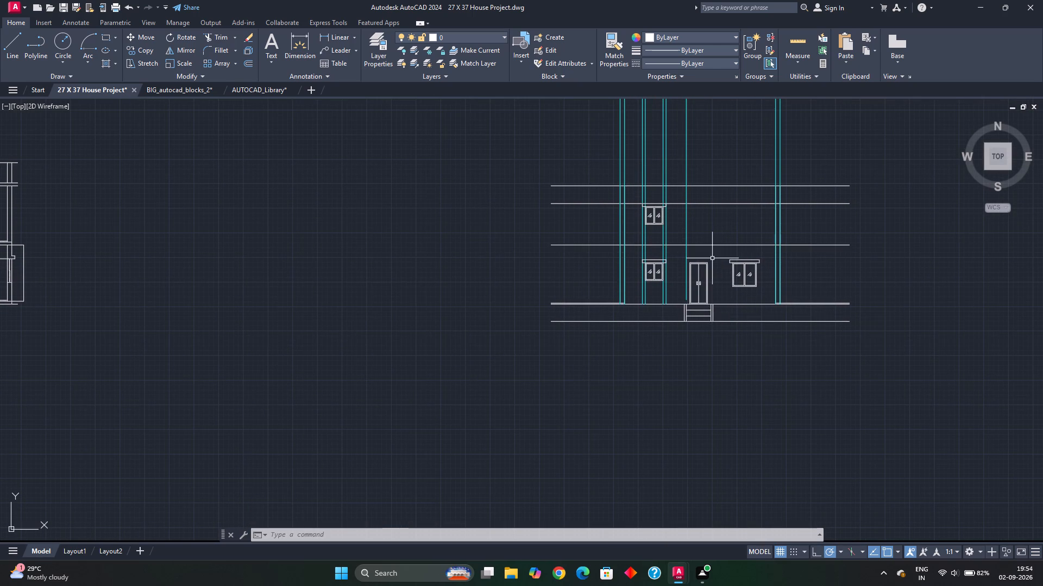
{"action": "scroll", "coordinate": [701, 236], "scroll_direction": "down", "scroll_amount": 1}
{"action": "middle_click_drag", "start_coordinate": [705, 227], "coordinate": [671, 416]}
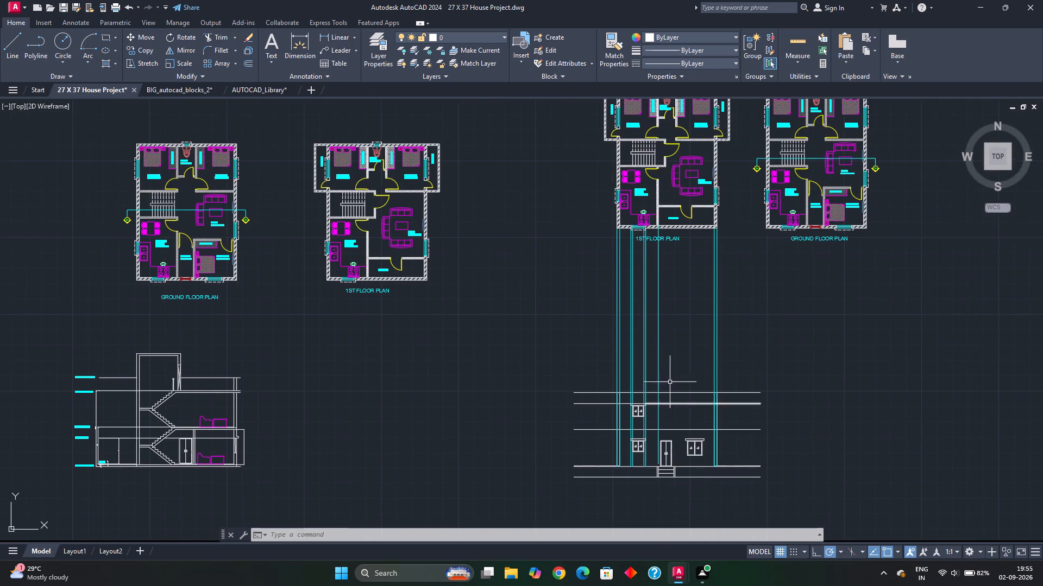
{"action": "middle_click_drag", "start_coordinate": [670, 380], "coordinate": [654, 289]}
{"action": "scroll", "coordinate": [639, 355], "scroll_direction": "up", "scroll_amount": 1}
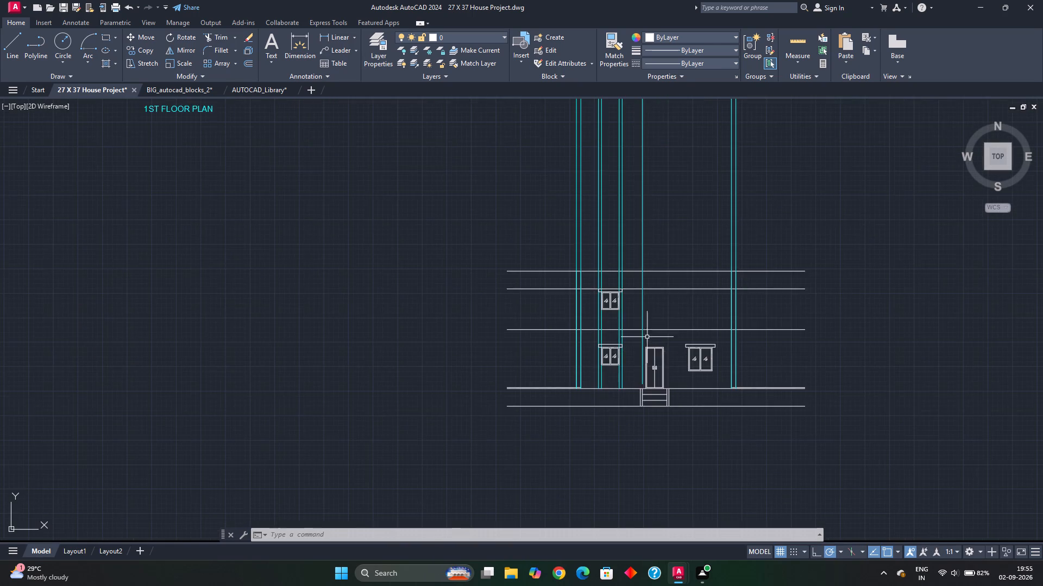
{"action": "middle_click_drag", "start_coordinate": [673, 300], "coordinate": [651, 385]}
{"action": "middle_click_drag", "start_coordinate": [656, 273], "coordinate": [653, 367]}
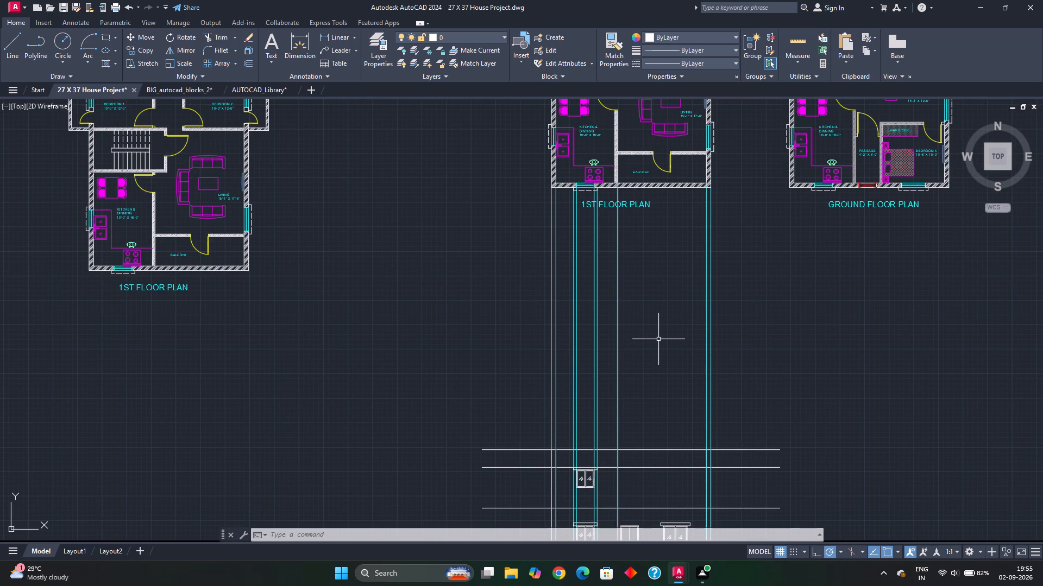
{"action": "middle_click_drag", "start_coordinate": [655, 360], "coordinate": [648, 306]}
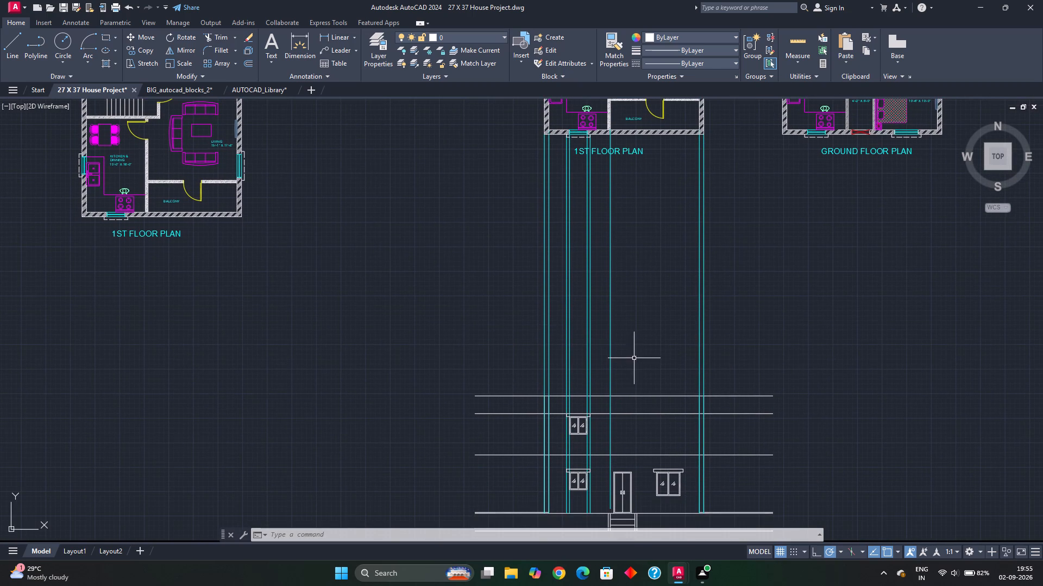
{"action": "middle_click_drag", "start_coordinate": [620, 425], "coordinate": [619, 356]}
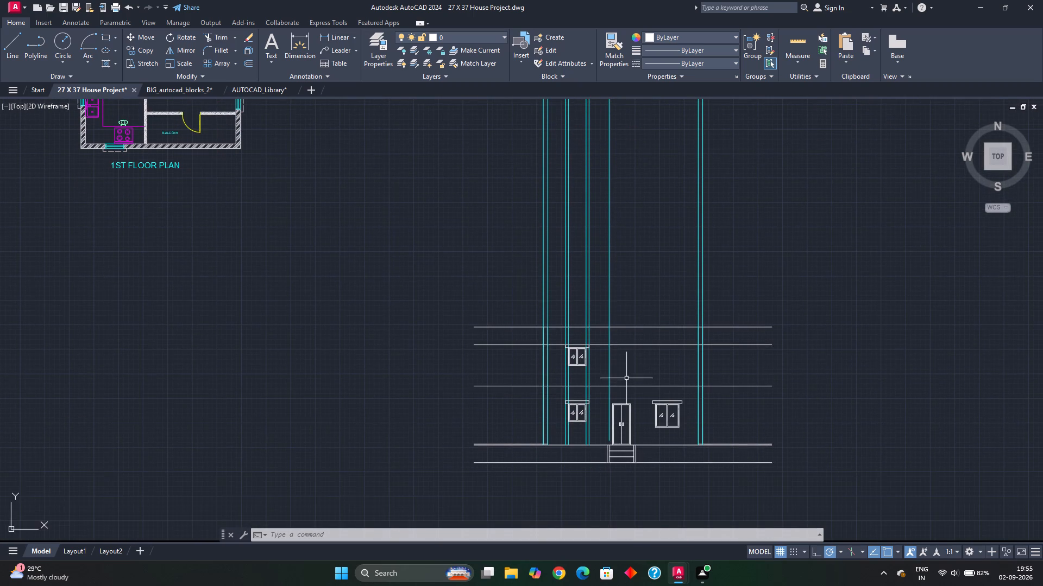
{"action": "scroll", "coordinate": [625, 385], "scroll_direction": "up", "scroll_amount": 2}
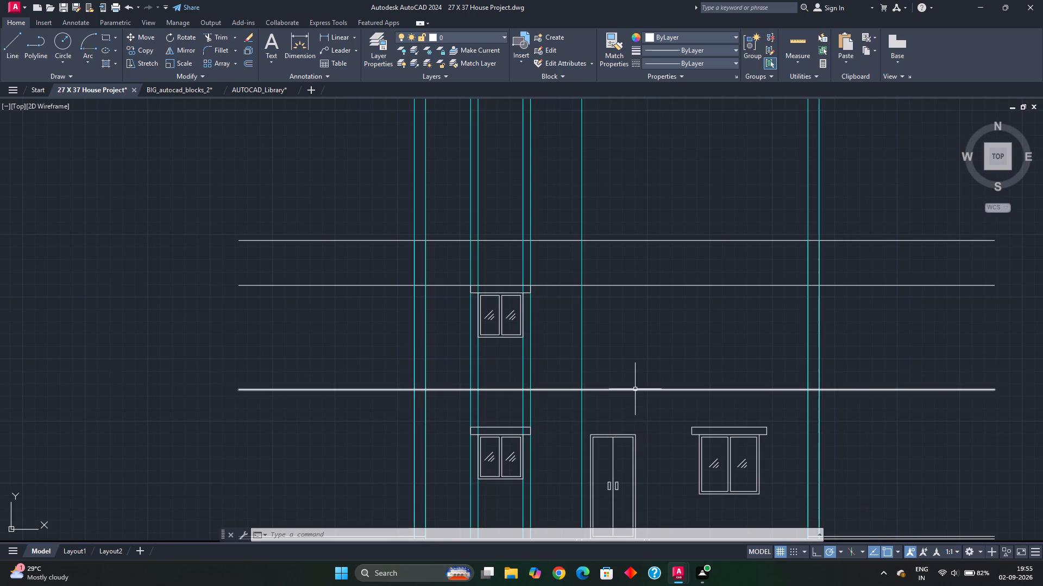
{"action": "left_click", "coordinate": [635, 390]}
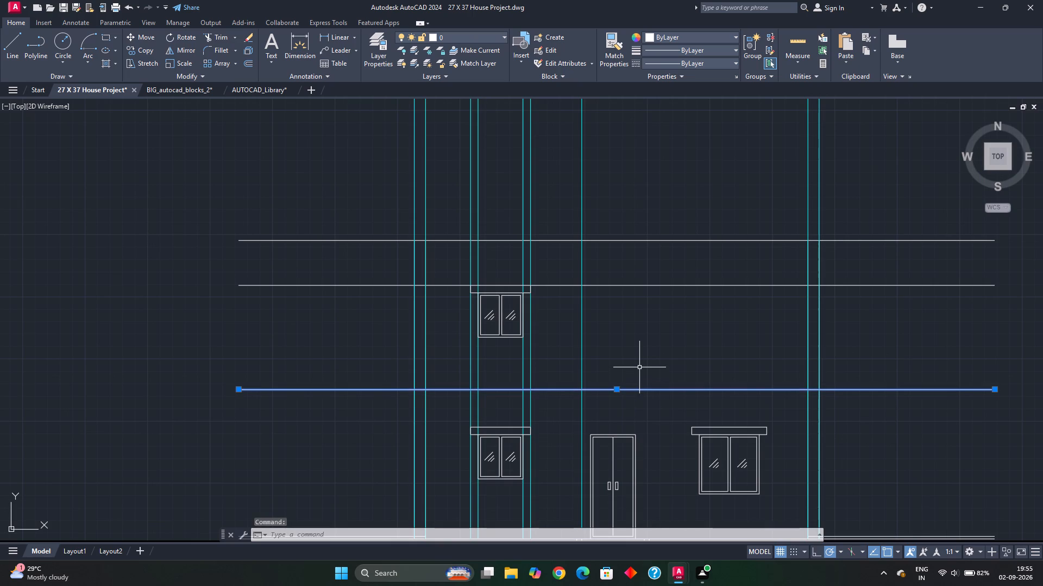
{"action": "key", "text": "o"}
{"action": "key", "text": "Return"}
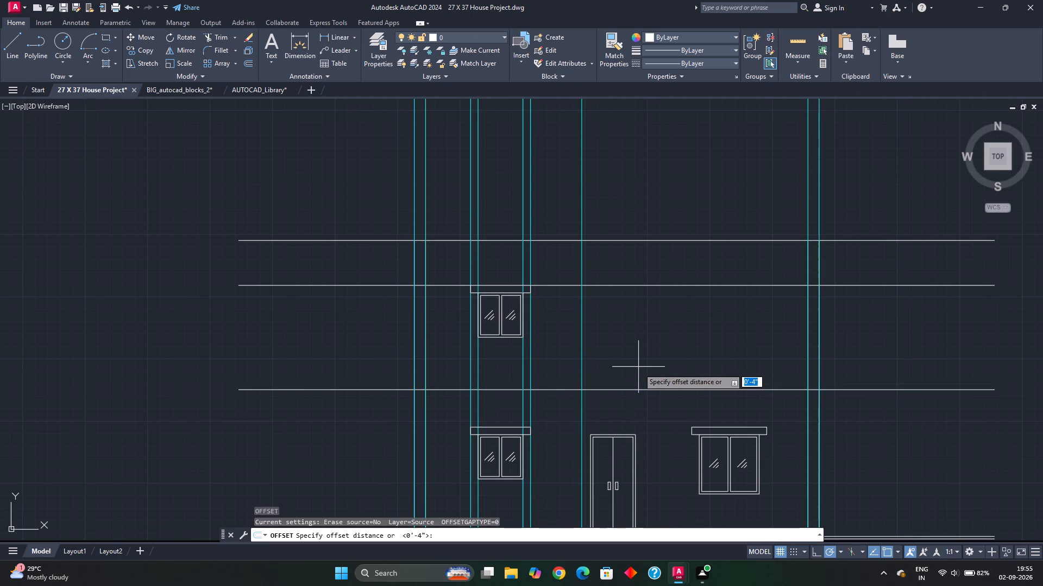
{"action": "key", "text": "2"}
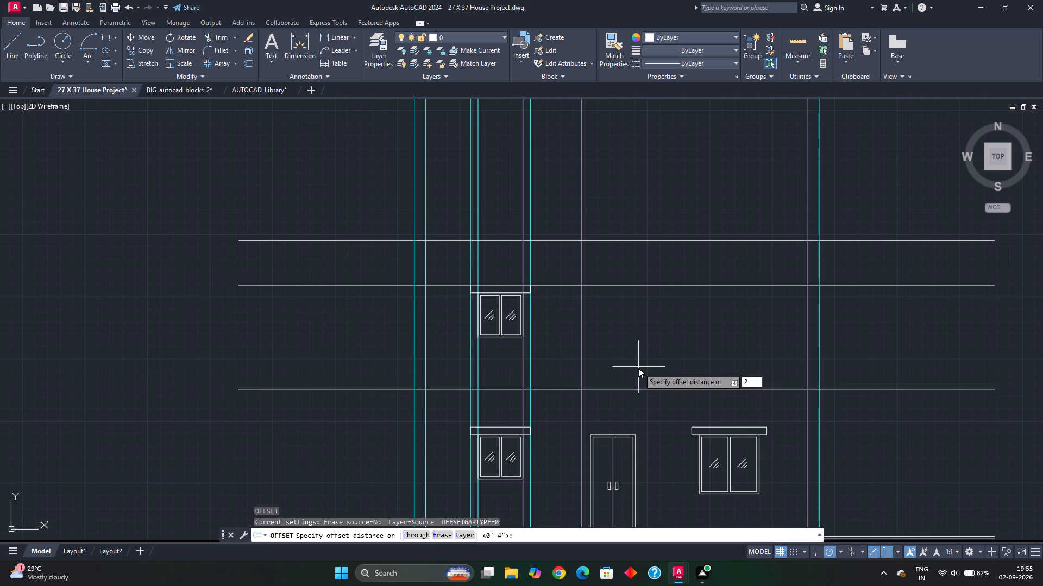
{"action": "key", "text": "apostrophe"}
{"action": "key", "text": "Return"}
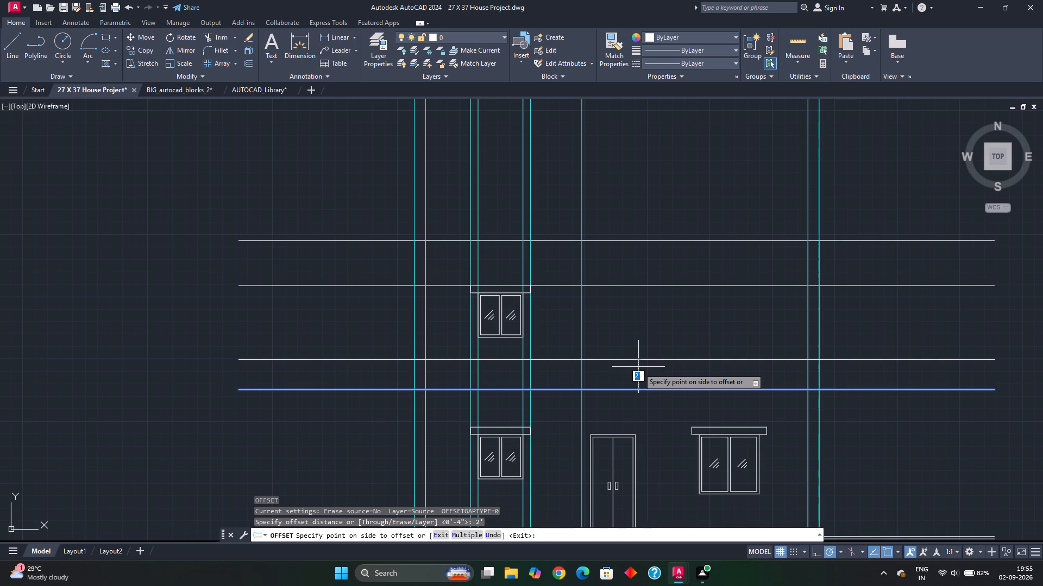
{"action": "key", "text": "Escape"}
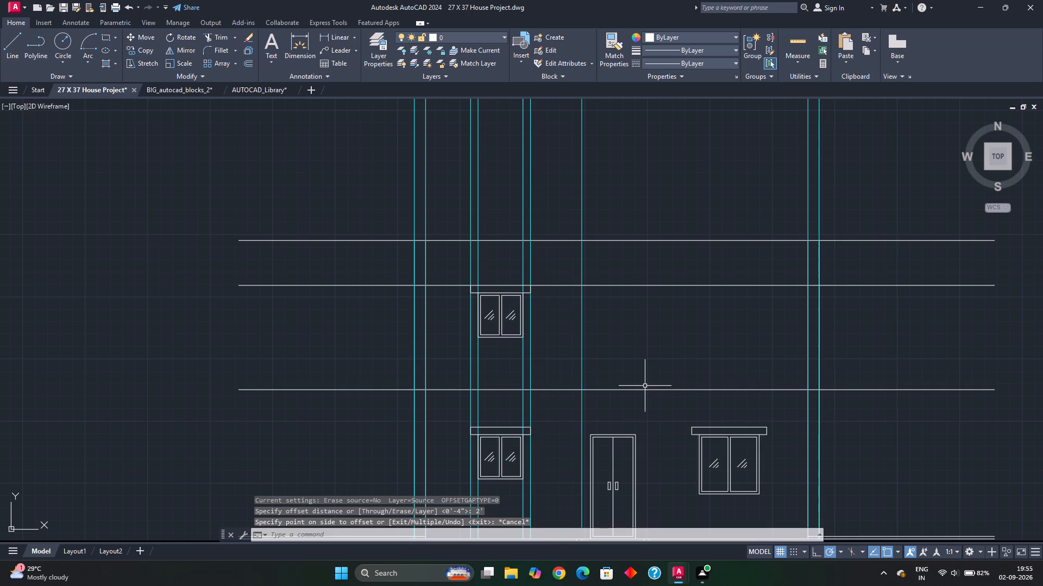
Offset the horizontal first-floor level line above the ground-floor door 1' upward.
{"action": "key", "text": "o"}
{"action": "key", "text": "Return"}
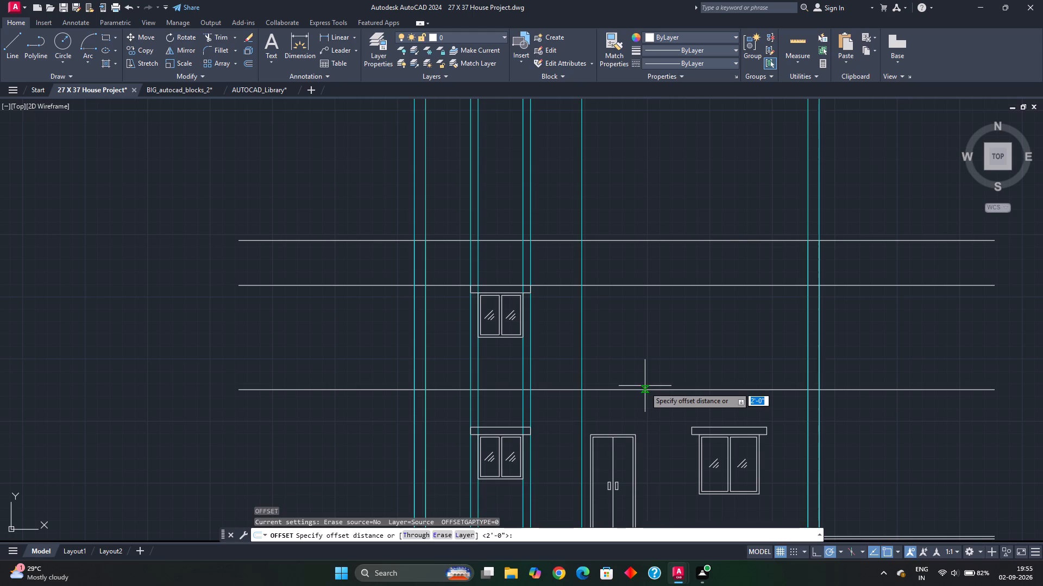
{"action": "type", "text": "1'"}
{"action": "key", "text": "Return"}
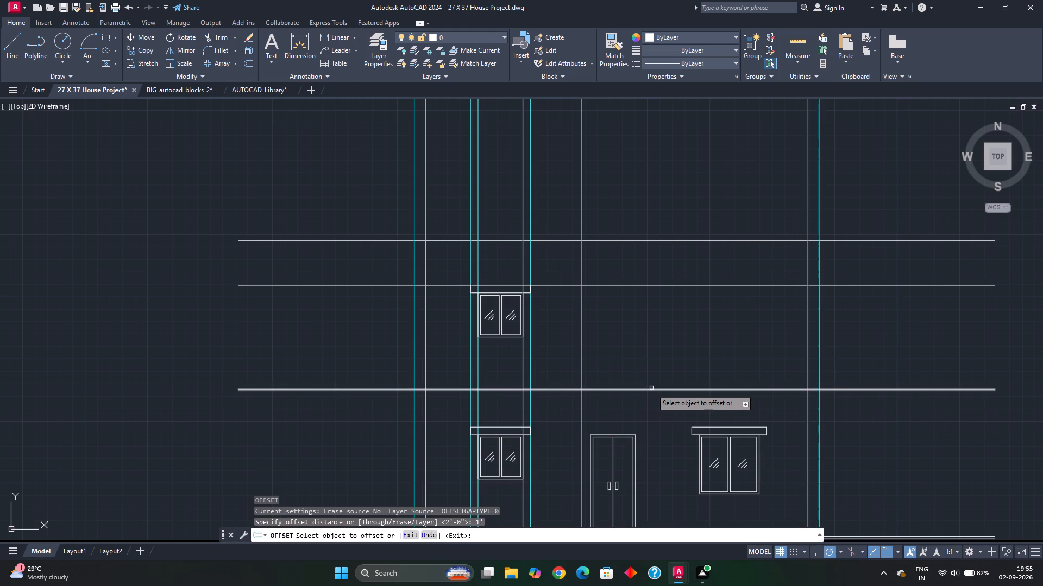
{"action": "left_click", "coordinate": [651, 389]}
{"action": "left_click", "coordinate": [650, 392]}
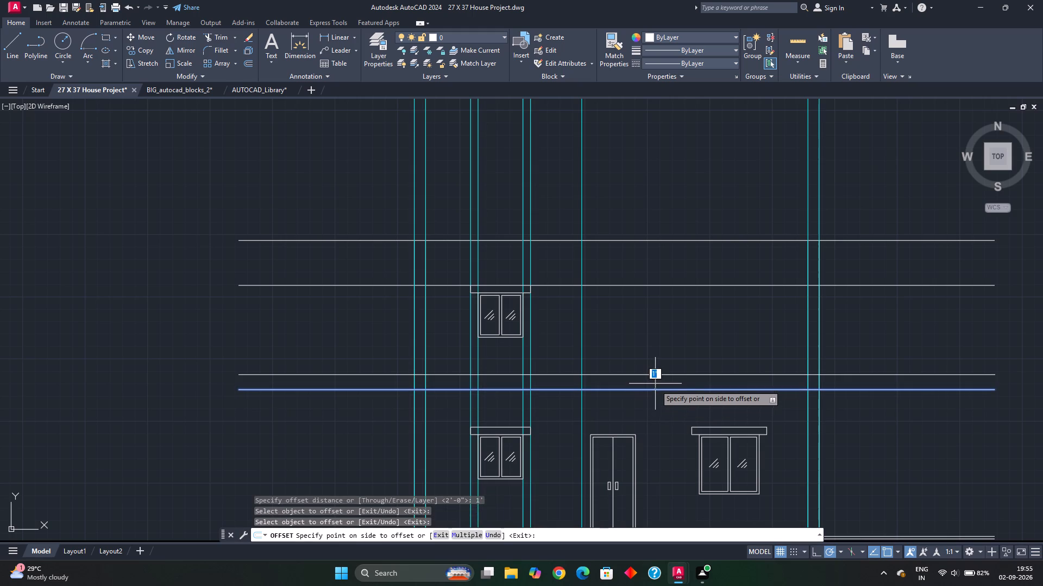
{"action": "left_click", "coordinate": [655, 385]}
{"action": "middle_click_drag", "start_coordinate": [645, 374], "coordinate": [594, 355]}
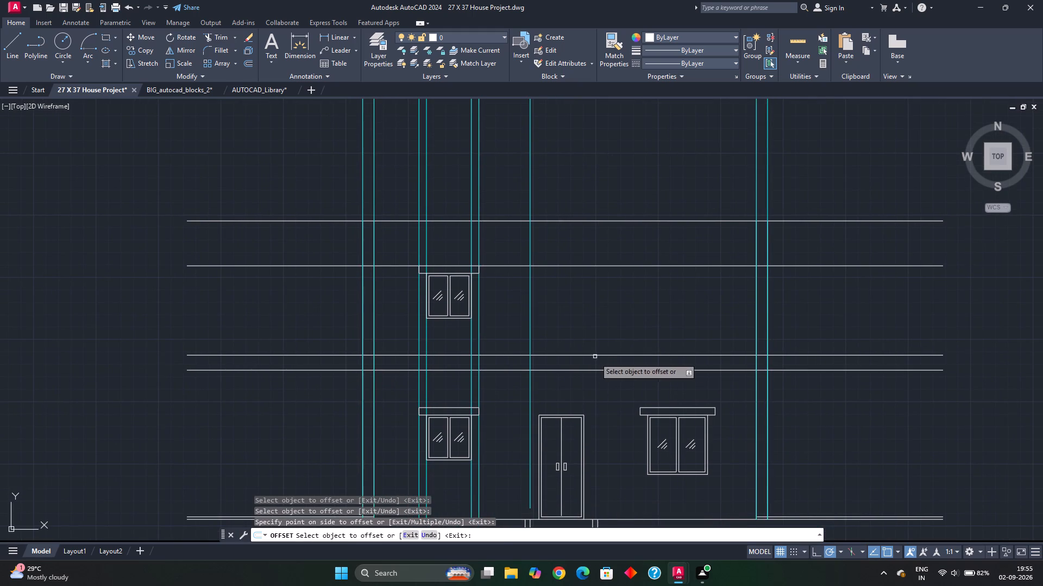
{"action": "middle_click_drag", "start_coordinate": [594, 358], "coordinate": [582, 352]}
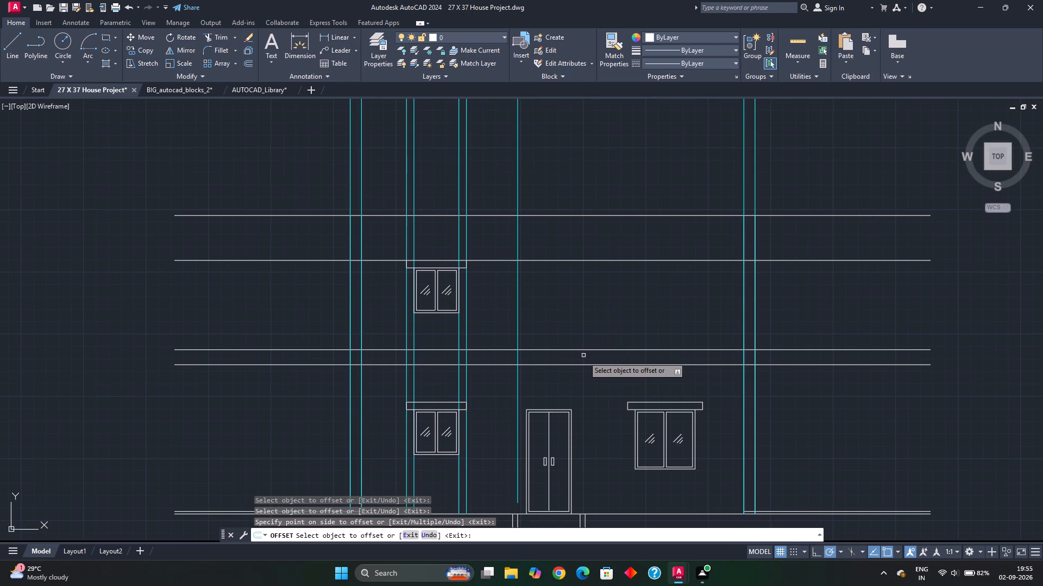
{"action": "key", "text": "Escape"}
Draw vertical lines joining the first-floor level line and its 1' offset at both balcony projection lines.
{"action": "key", "text": "l"}
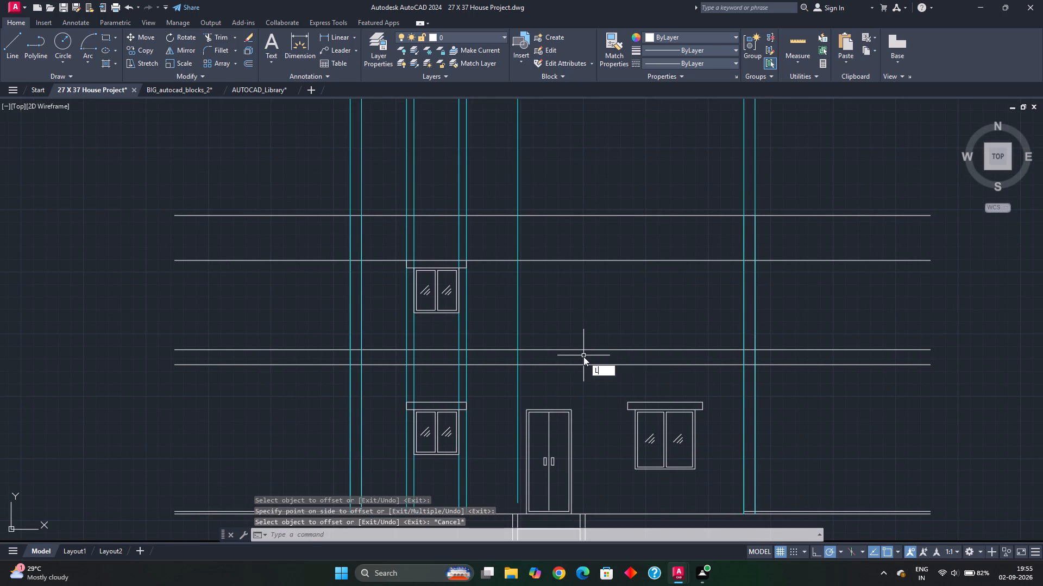
{"action": "key", "text": "Return"}
{"action": "scroll", "coordinate": [571, 359], "scroll_direction": "up", "scroll_amount": 2}
{"action": "left_click", "coordinate": [437, 379]}
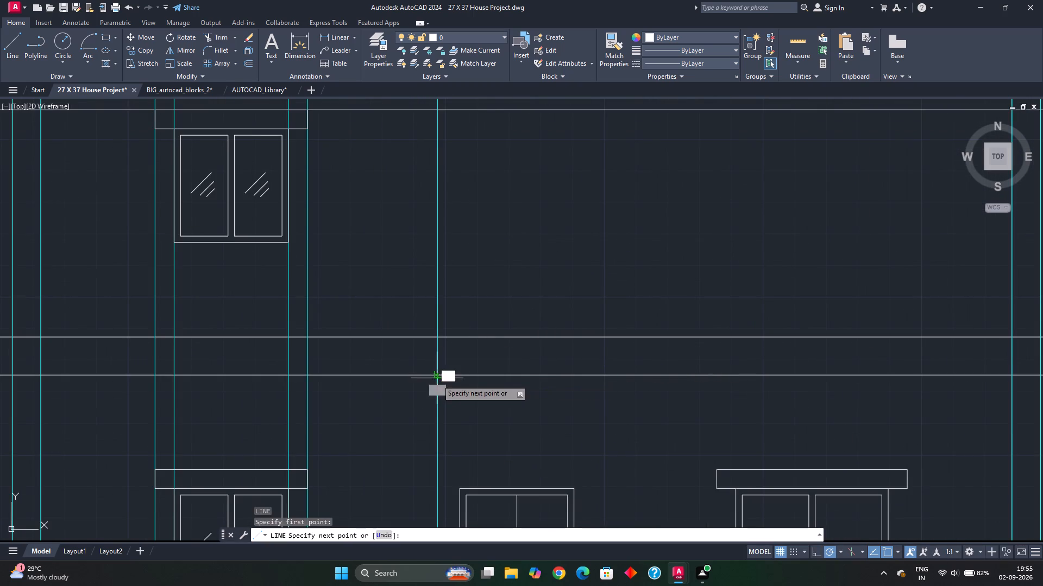
{"action": "left_click", "coordinate": [439, 339]}
{"action": "key", "text": "Escape"}
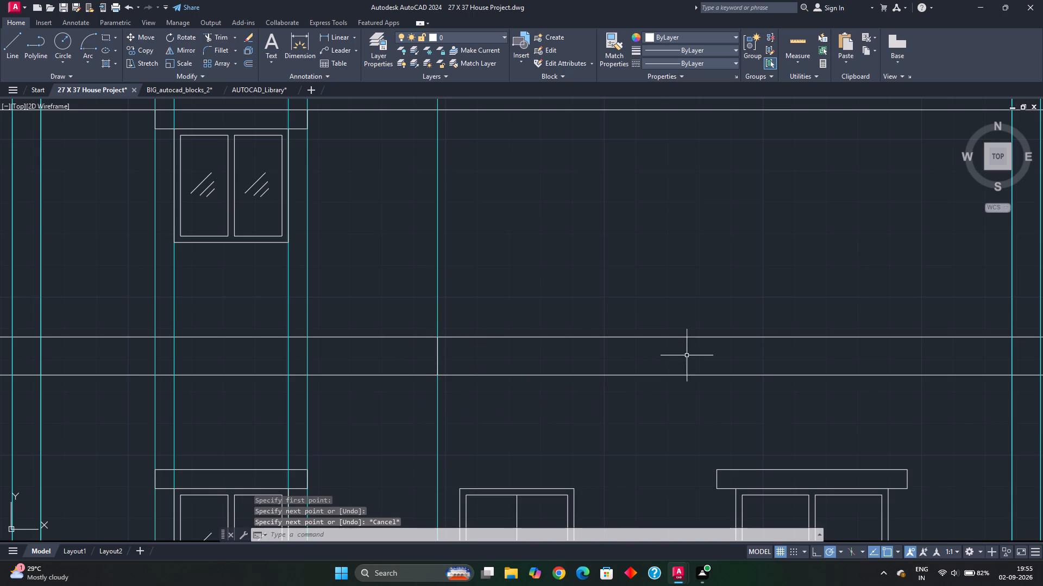
{"action": "middle_click_drag", "start_coordinate": [687, 356], "coordinate": [450, 357]}
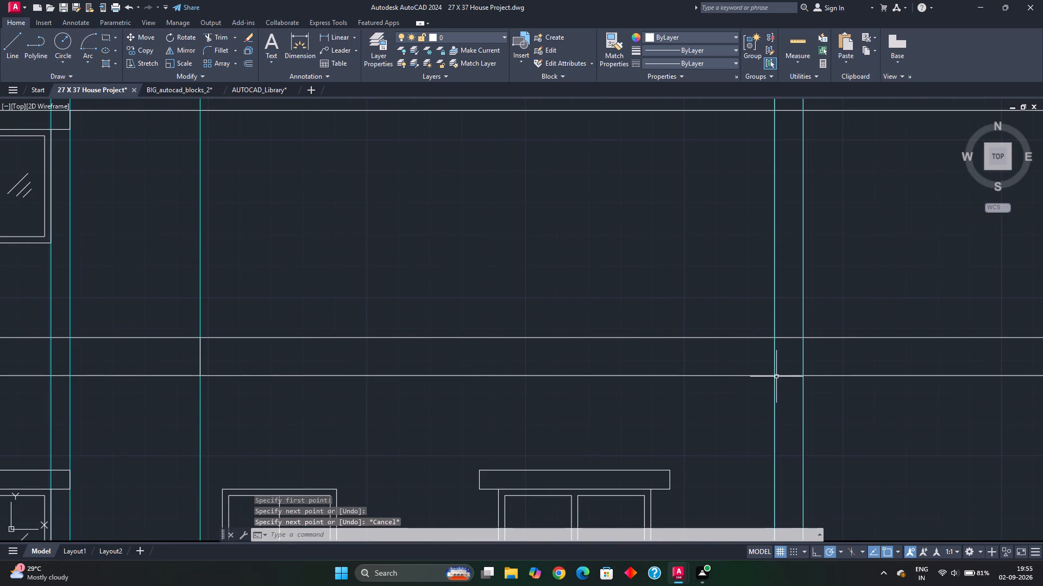
{"action": "key", "text": "space"}
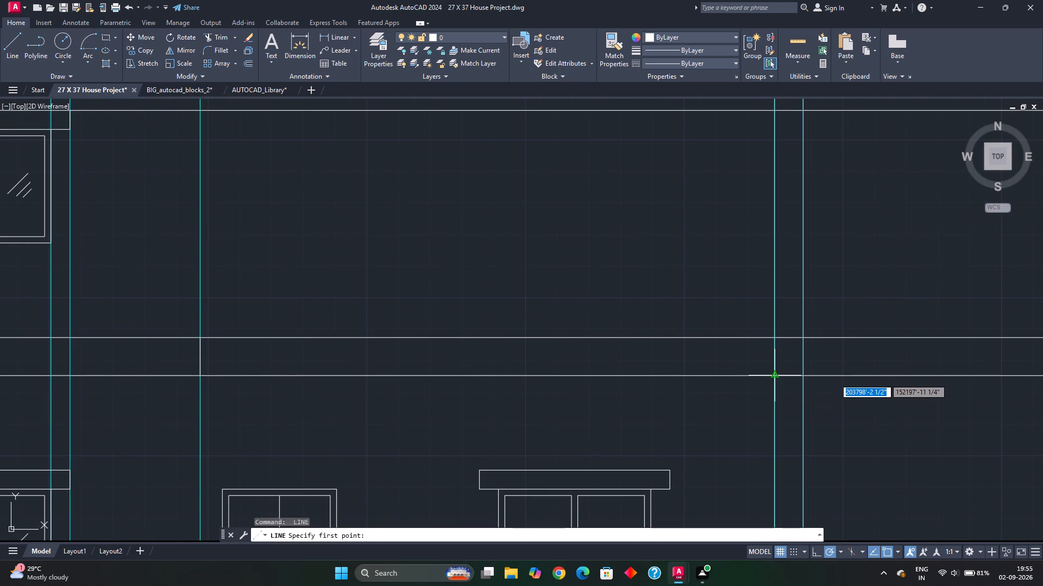
{"action": "left_click", "coordinate": [772, 378]}
{"action": "left_click", "coordinate": [776, 339]}
{"action": "key", "text": "Escape"}
{"action": "scroll", "coordinate": [661, 372], "scroll_direction": "down", "scroll_amount": 2}
Trim the offset line above the first-floor level beyond both balcony end lines, leaving only the balcony band's top edge.
{"action": "middle_click_drag", "start_coordinate": [596, 378], "coordinate": [648, 367]}
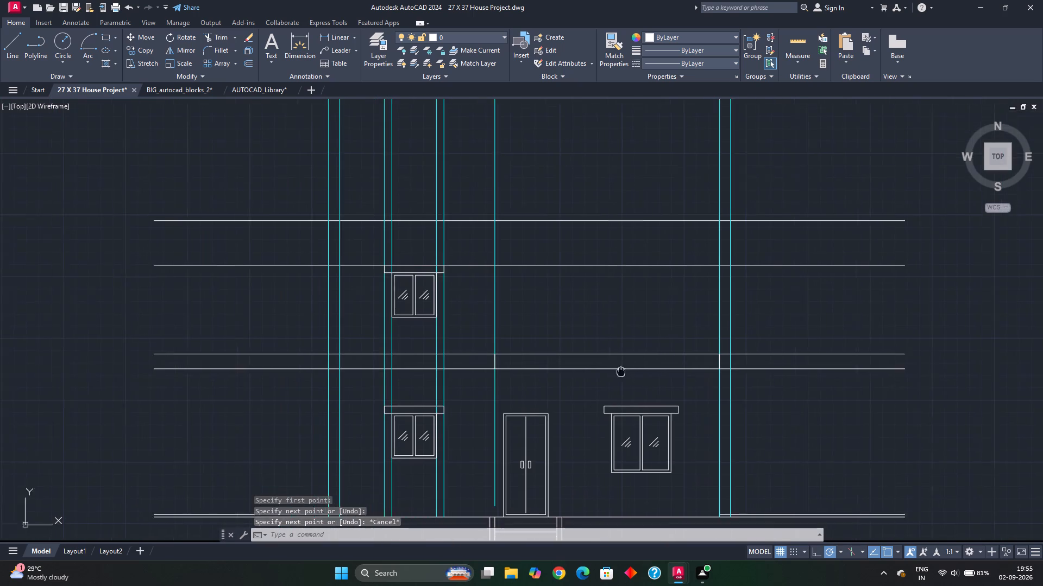
{"action": "middle_click_drag", "start_coordinate": [648, 367], "coordinate": [654, 365]}
{"action": "type", "text": "TR"}
{"action": "key", "text": "space"}
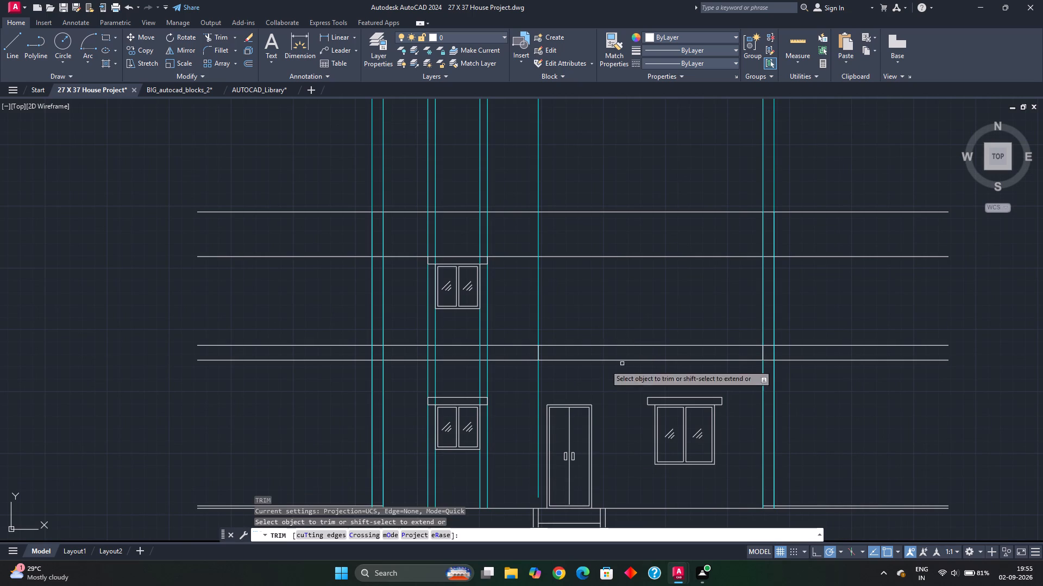
{"action": "left_click", "coordinate": [524, 346]}
{"action": "scroll", "coordinate": [488, 352], "scroll_direction": "up", "scroll_amount": 2}
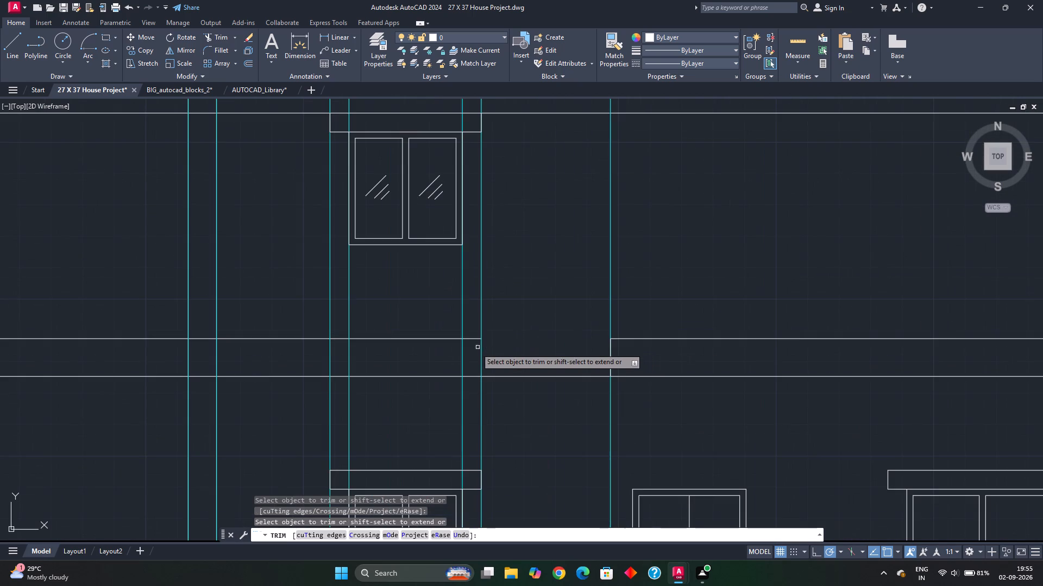
{"action": "left_click", "coordinate": [474, 341]}
{"action": "left_click", "coordinate": [438, 340]}
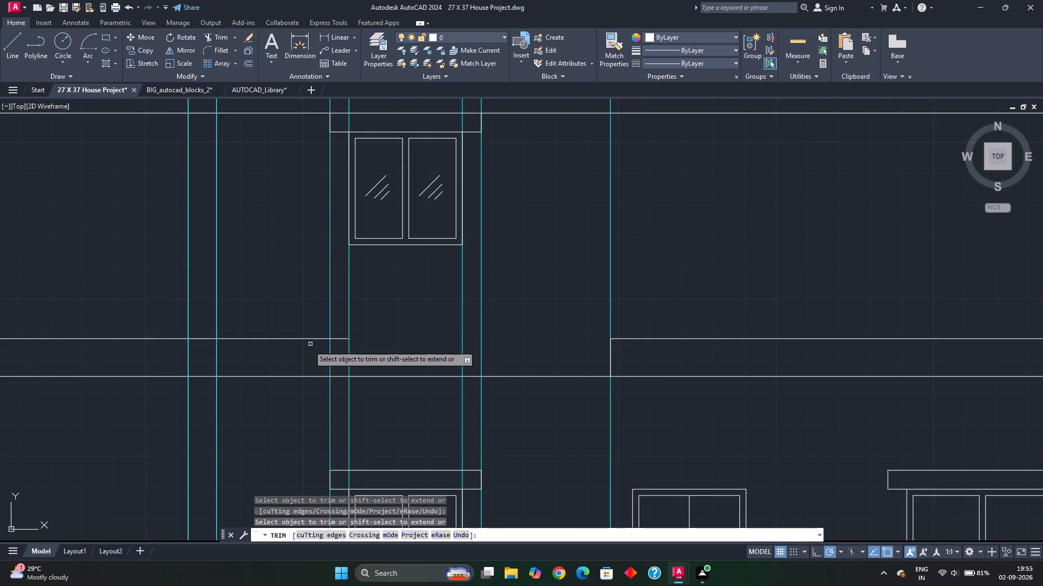
{"action": "left_click", "coordinate": [337, 340]}
{"action": "left_click", "coordinate": [300, 339]}
{"action": "middle_click_drag", "start_coordinate": [322, 361], "coordinate": [377, 359]}
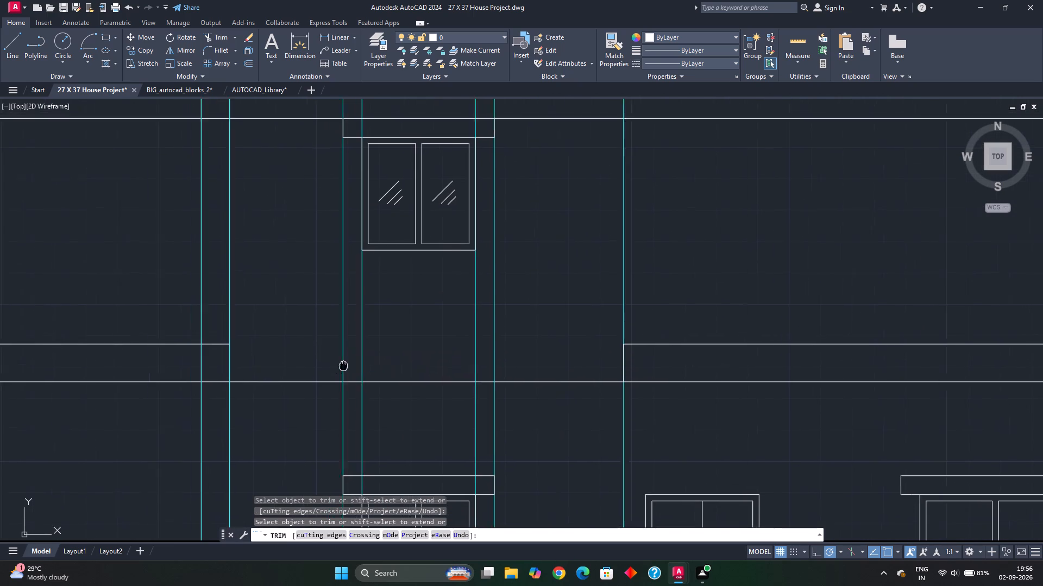
{"action": "middle_click_drag", "start_coordinate": [377, 359], "coordinate": [545, 313]}
{"action": "left_click", "coordinate": [424, 293]}
{"action": "left_click", "coordinate": [364, 291]}
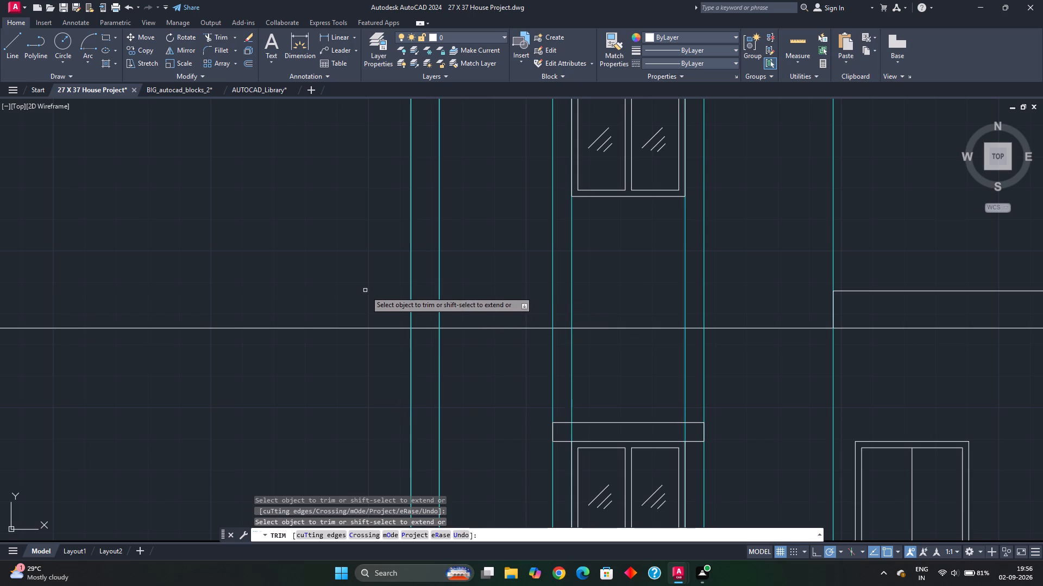
{"action": "scroll", "coordinate": [379, 314], "scroll_direction": "down", "scroll_amount": 3}
{"action": "middle_click_drag", "start_coordinate": [657, 348], "coordinate": [610, 357]}
{"action": "scroll", "coordinate": [596, 327], "scroll_direction": "up", "scroll_amount": 3}
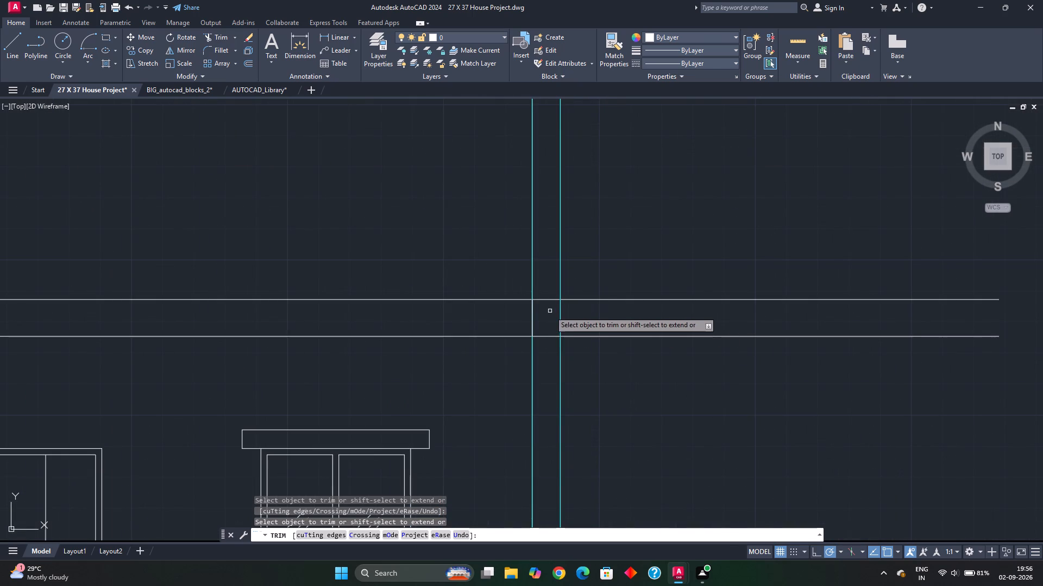
{"action": "left_click", "coordinate": [549, 298]}
{"action": "left_click", "coordinate": [598, 301]}
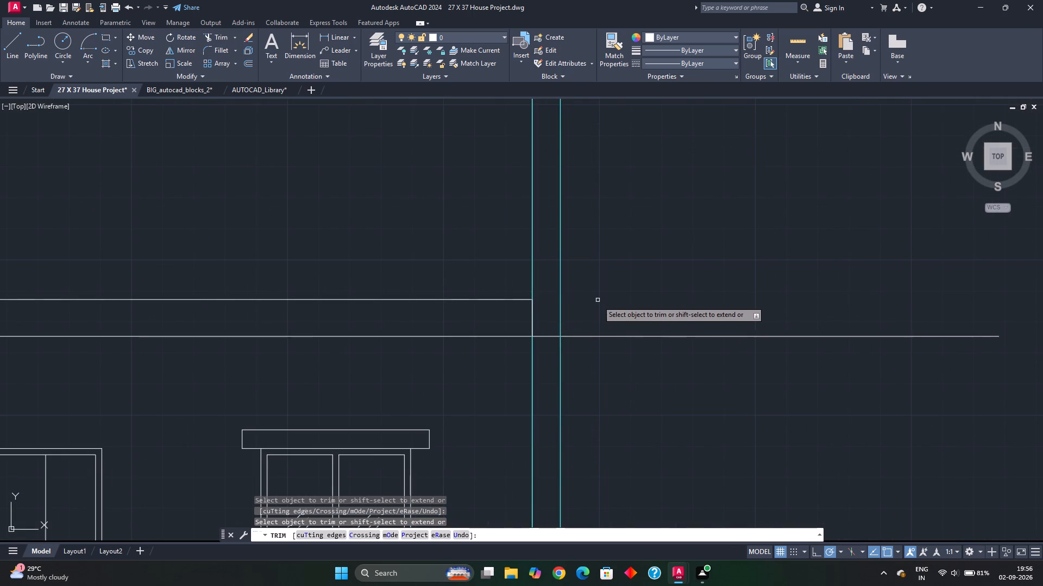
{"action": "scroll", "coordinate": [635, 316], "scroll_direction": "down", "scroll_amount": 2}
{"action": "middle_click_drag", "start_coordinate": [529, 304], "coordinate": [586, 284]}
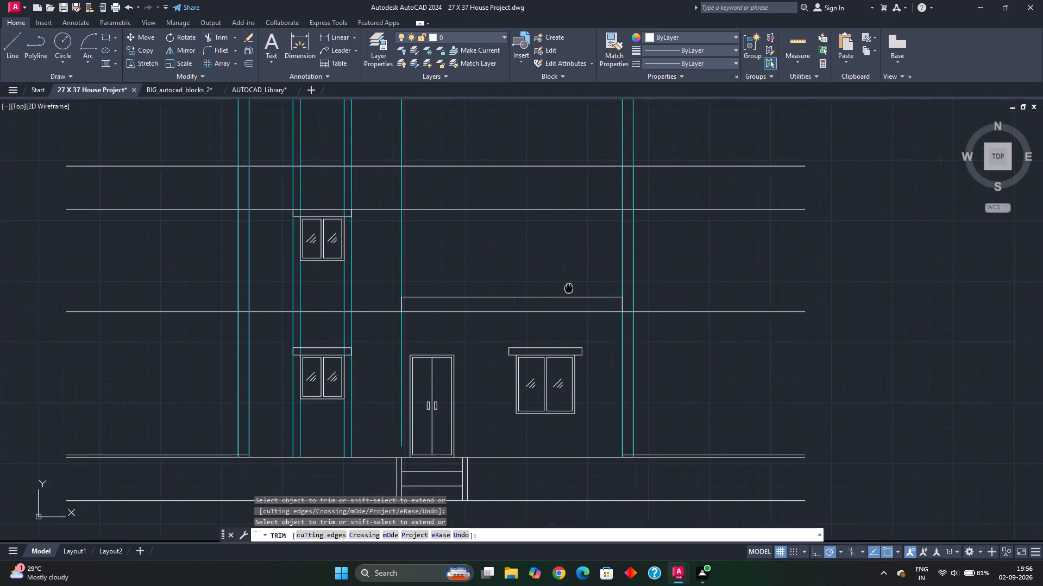
{"action": "middle_click_drag", "start_coordinate": [586, 284], "coordinate": [679, 262]}
{"action": "key", "text": "Escape"}
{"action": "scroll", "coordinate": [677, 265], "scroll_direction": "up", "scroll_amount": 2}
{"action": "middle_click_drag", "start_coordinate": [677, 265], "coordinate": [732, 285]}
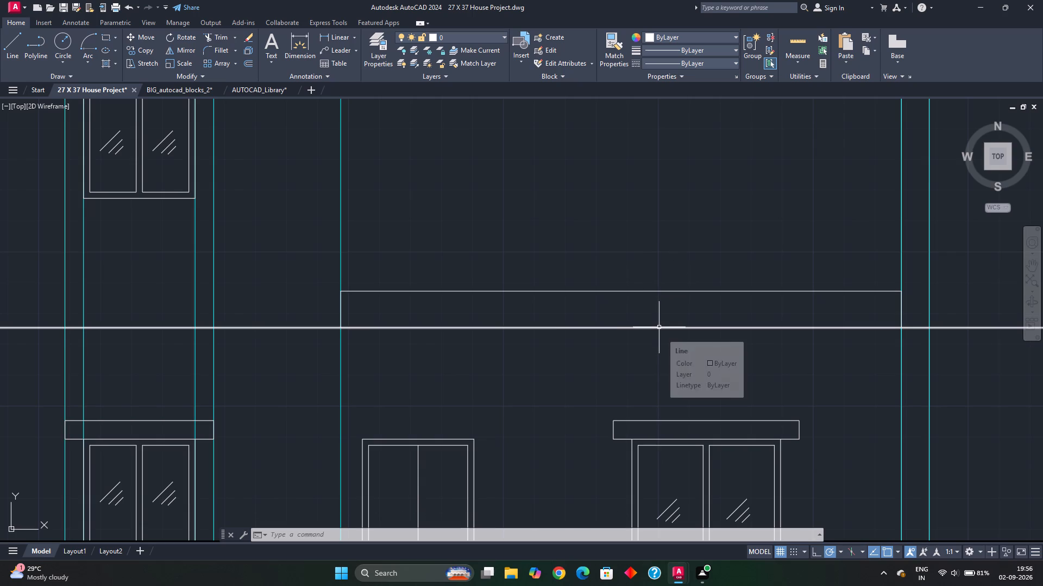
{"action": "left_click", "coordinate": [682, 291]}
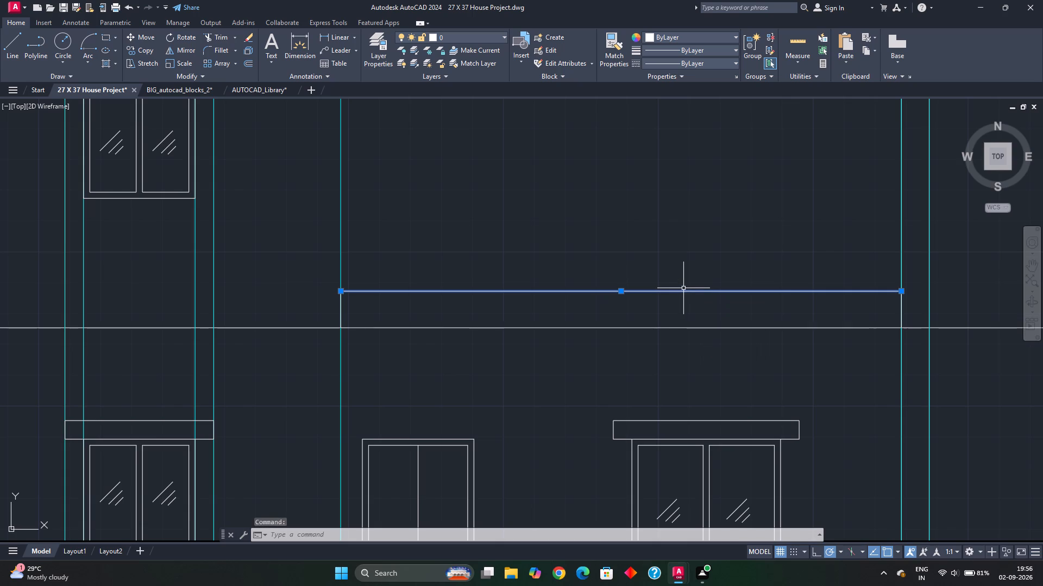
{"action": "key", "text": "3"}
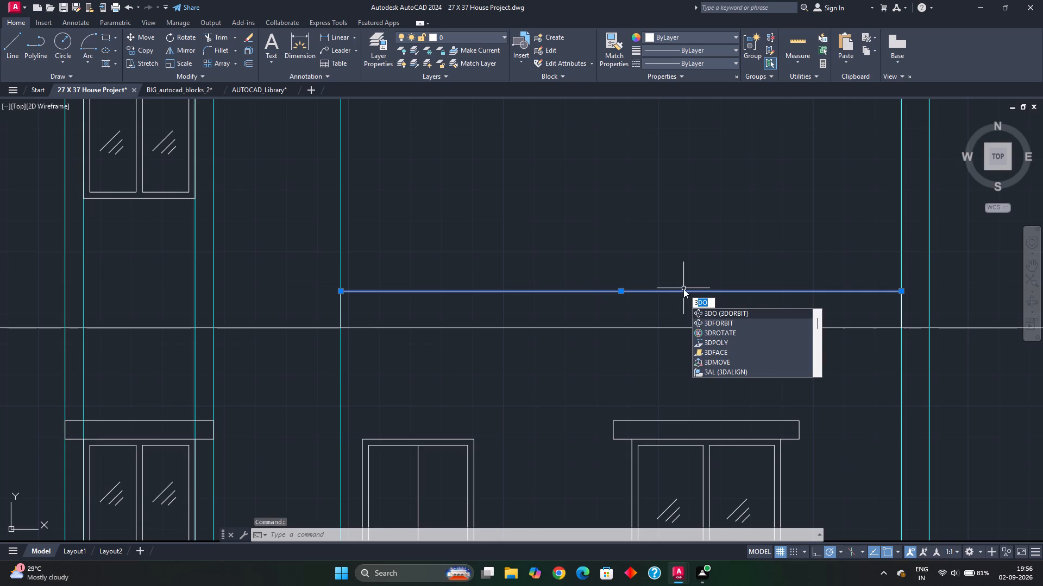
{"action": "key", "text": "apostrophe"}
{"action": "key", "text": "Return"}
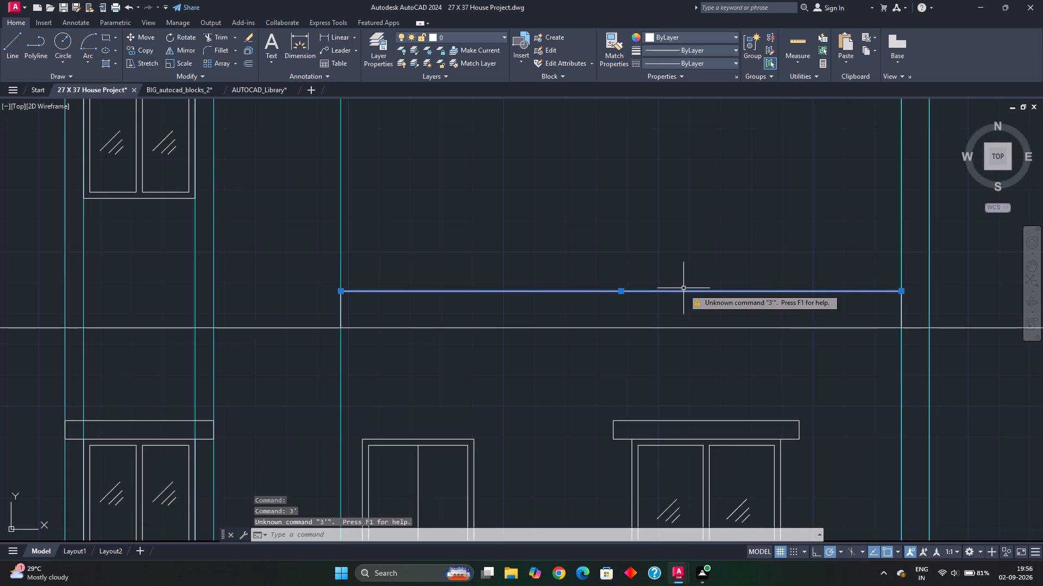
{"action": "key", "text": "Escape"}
Offset the top edge of the balcony band 2' upward.
{"action": "key", "text": "o"}
{"action": "key", "text": "Return"}
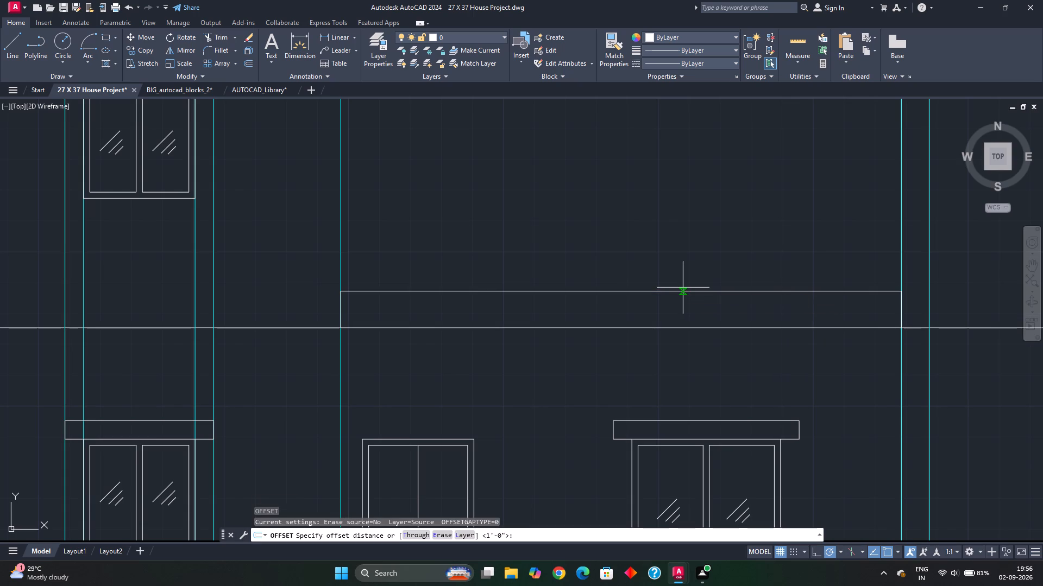
{"action": "key", "text": "3"}
{"action": "key", "text": "apostrophe"}
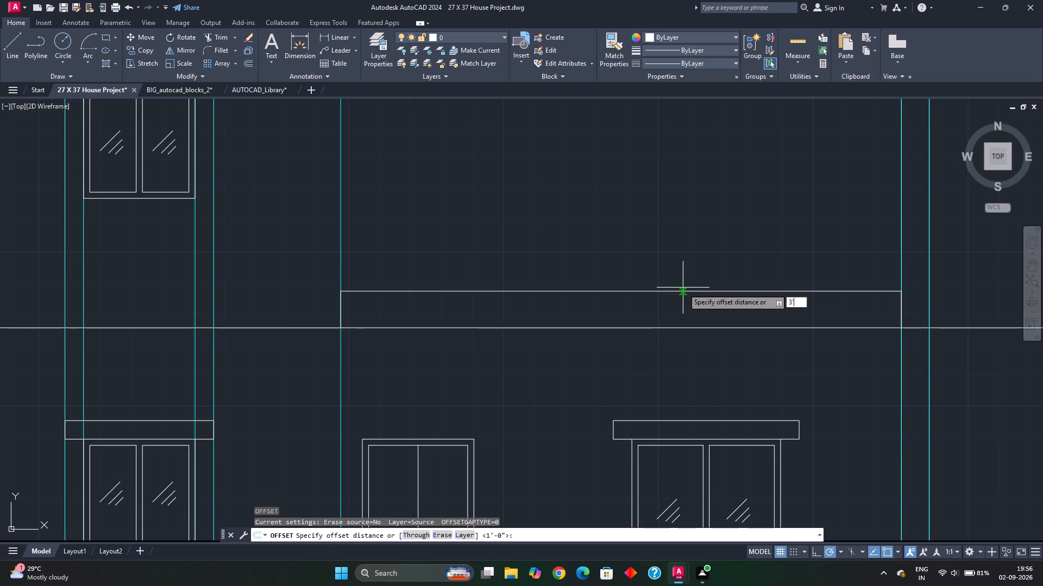
{"action": "key", "text": "Return"}
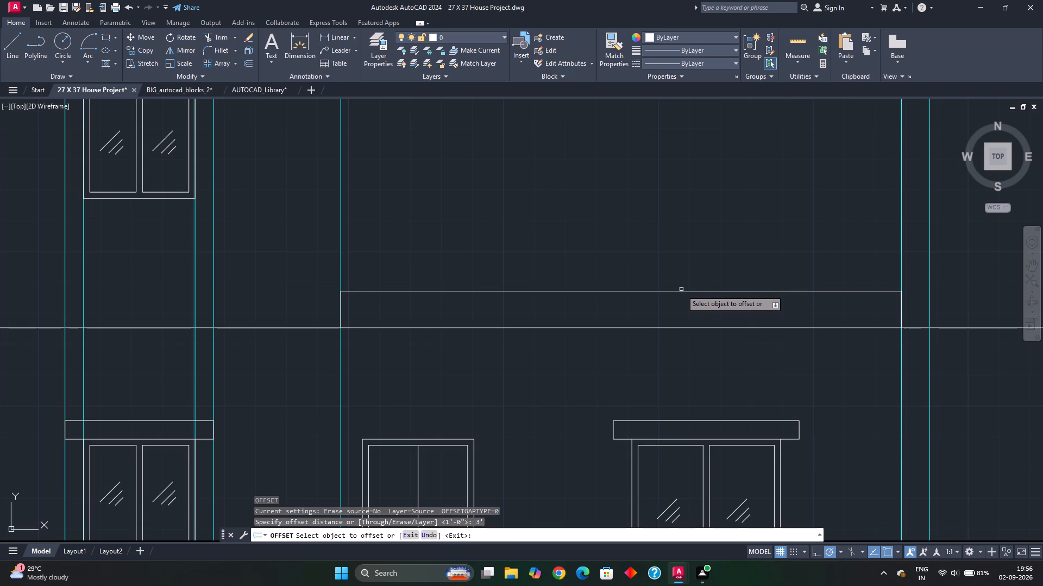
{"action": "left_click", "coordinate": [681, 292]}
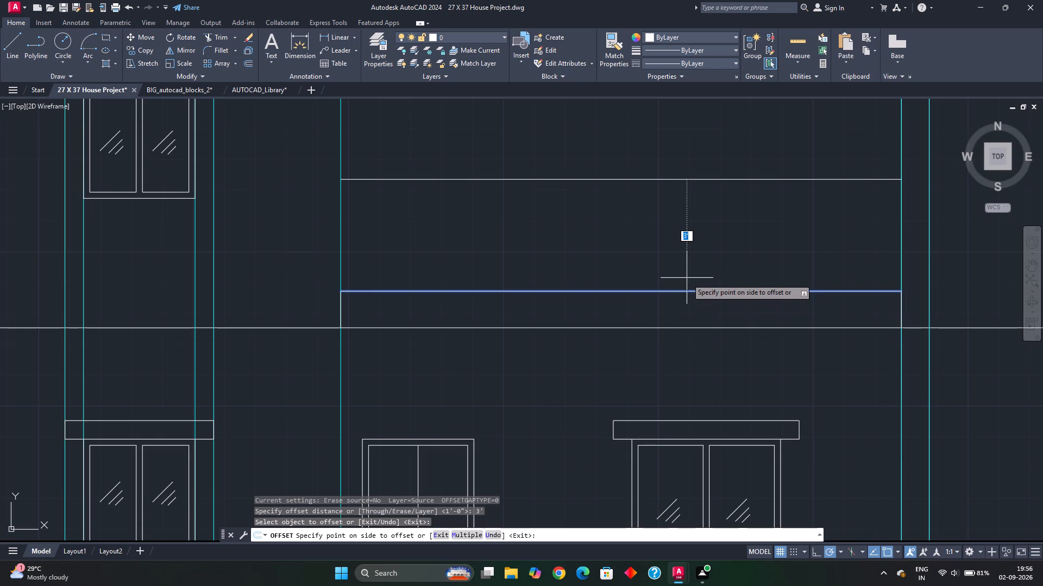
{"action": "type", "text": "2'"}
{"action": "key", "text": "Return"}
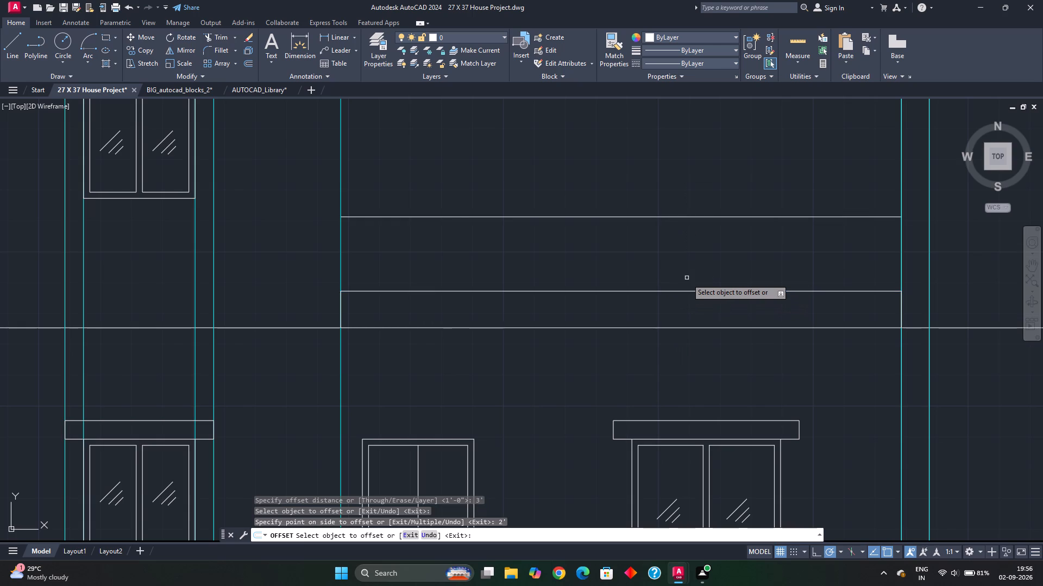
Offset the balcony railing's top line 2" downward to form the top rail.
{"action": "left_click", "coordinate": [680, 217]}
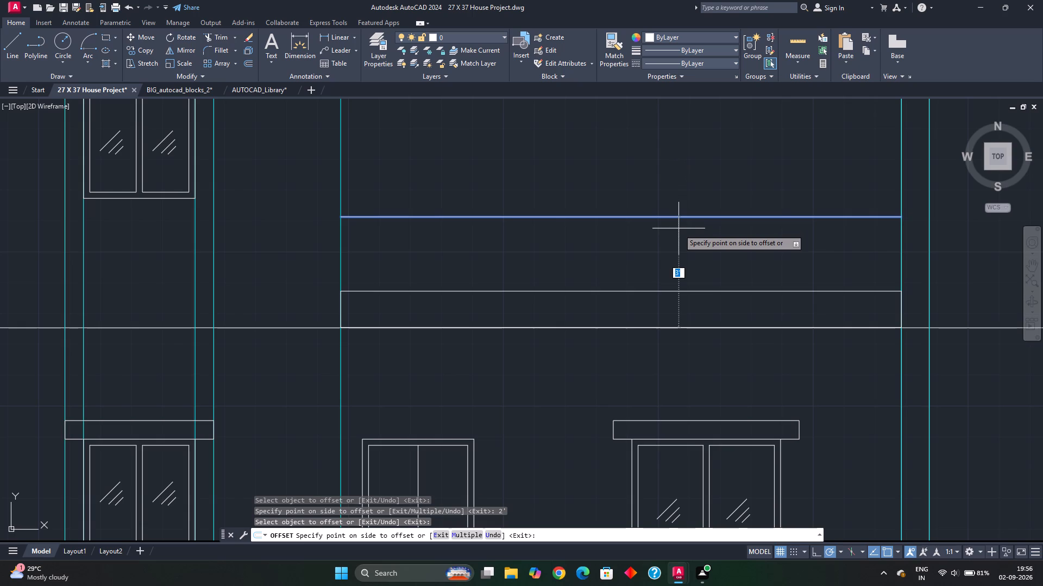
{"action": "type", "text": "2\""}
{"action": "key", "text": "Return"}
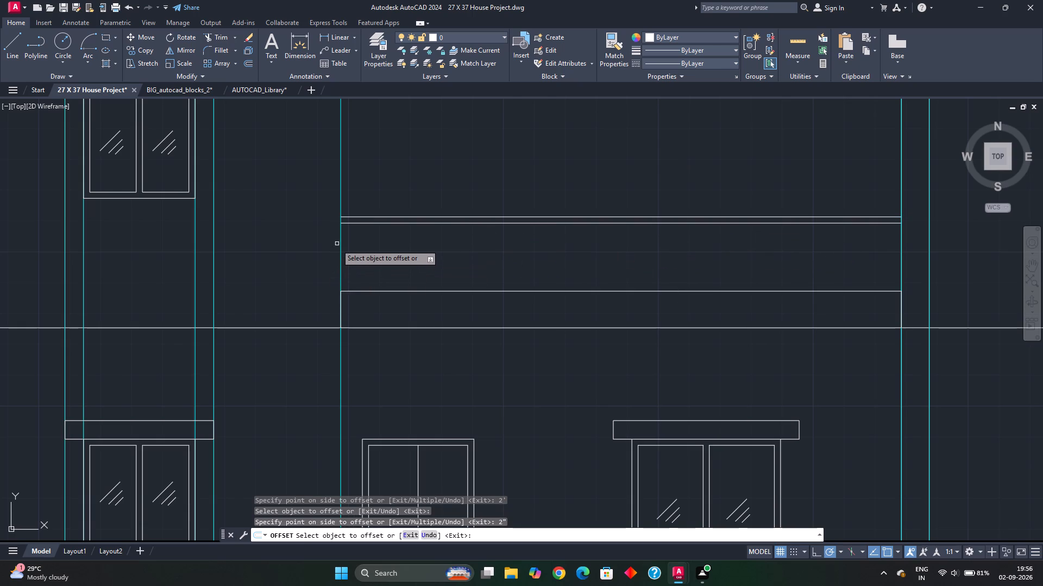
{"action": "key", "text": "Escape"}
Draw a vertical line at the railing's left end, from the balcony band's top edge to the railing's top line.
{"action": "key", "text": "l"}
{"action": "key", "text": "Return"}
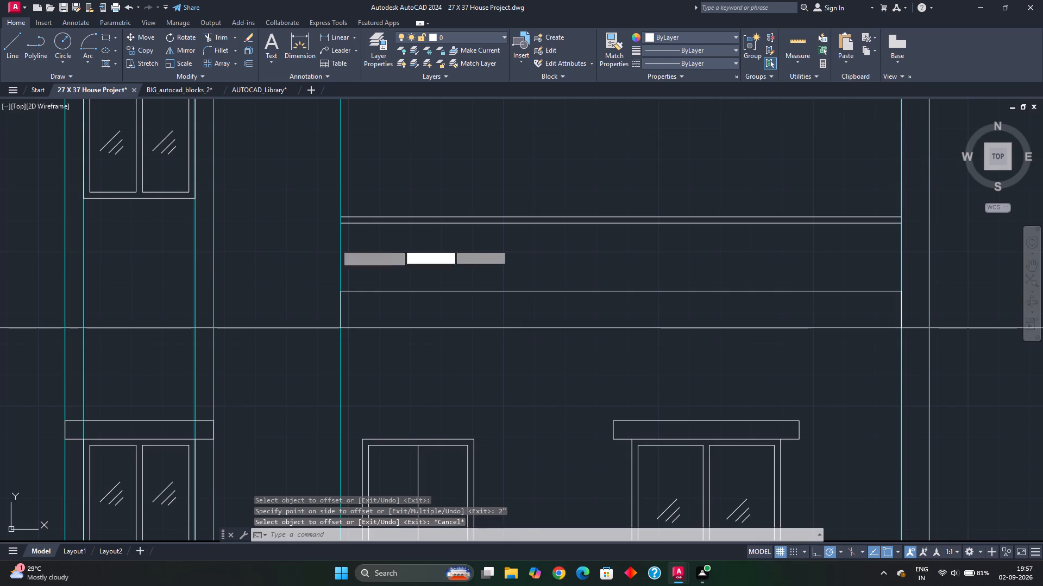
{"action": "left_click", "coordinate": [344, 289]}
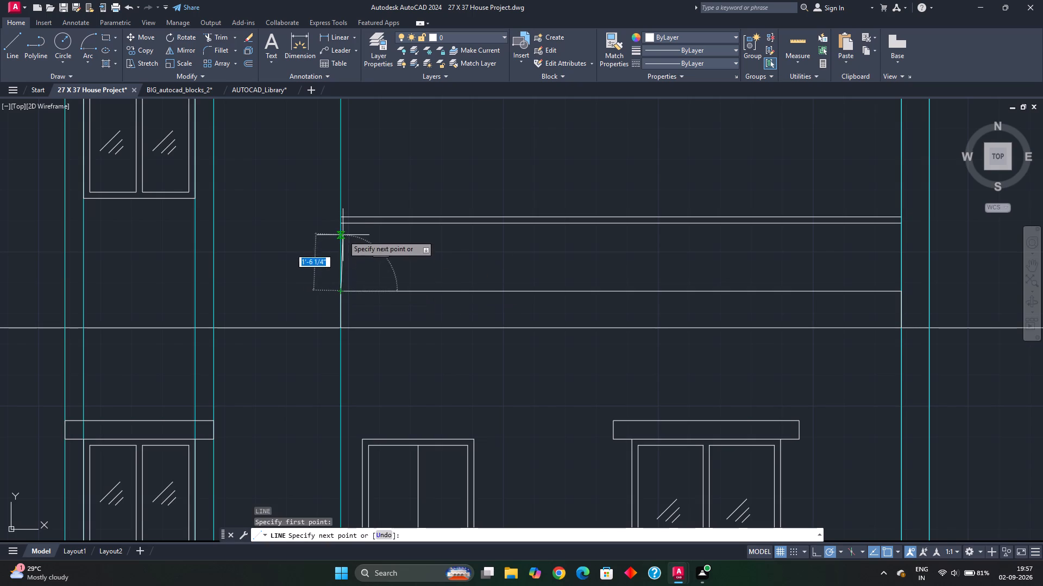
{"action": "left_click", "coordinate": [343, 215]}
{"action": "key", "text": "Escape"}
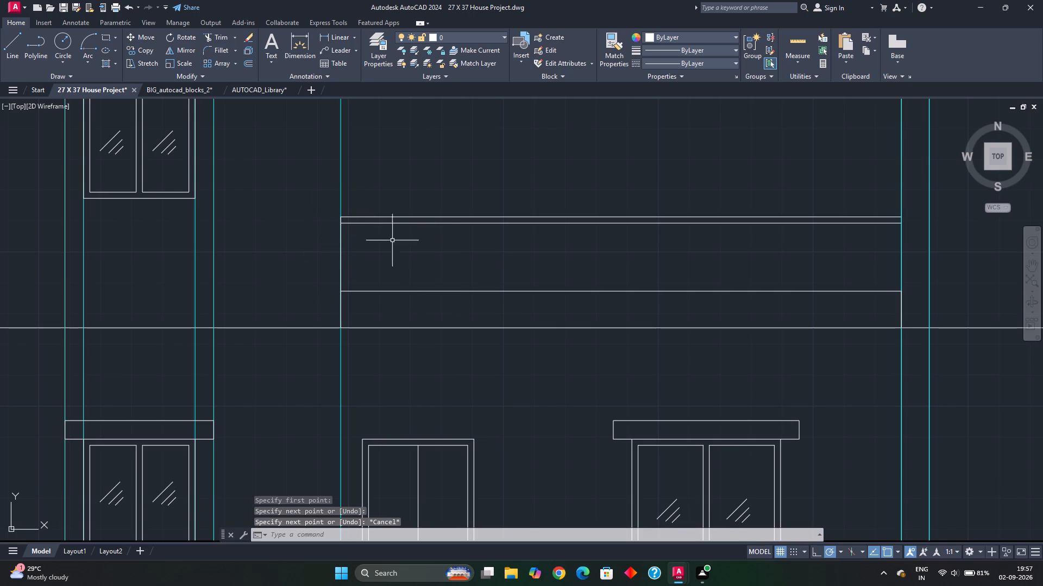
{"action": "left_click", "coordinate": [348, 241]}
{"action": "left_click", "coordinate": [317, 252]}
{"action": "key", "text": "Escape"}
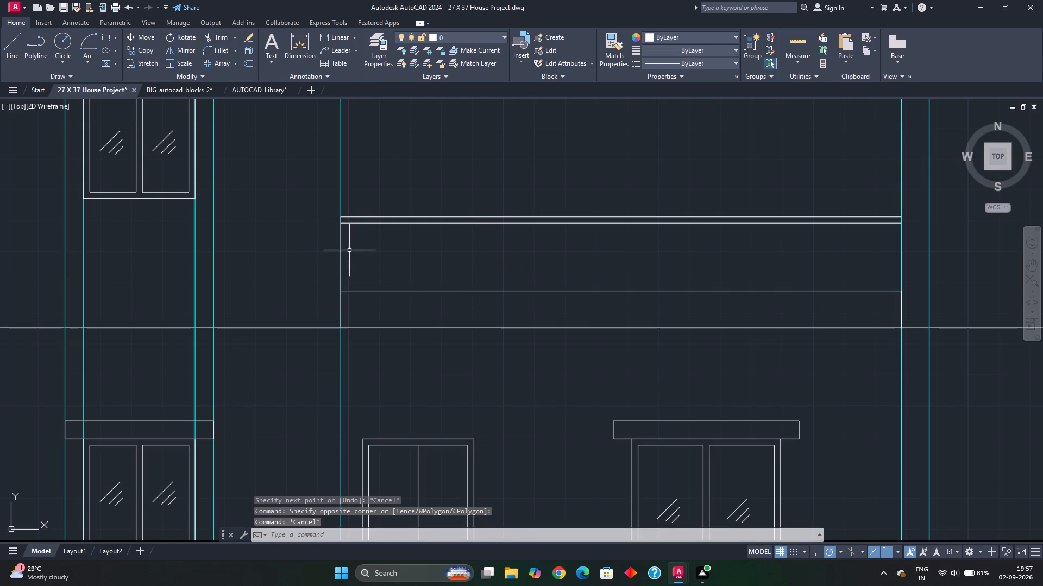
Offset the railing's left end line 2" inward.
{"action": "left_click", "coordinate": [341, 254]}
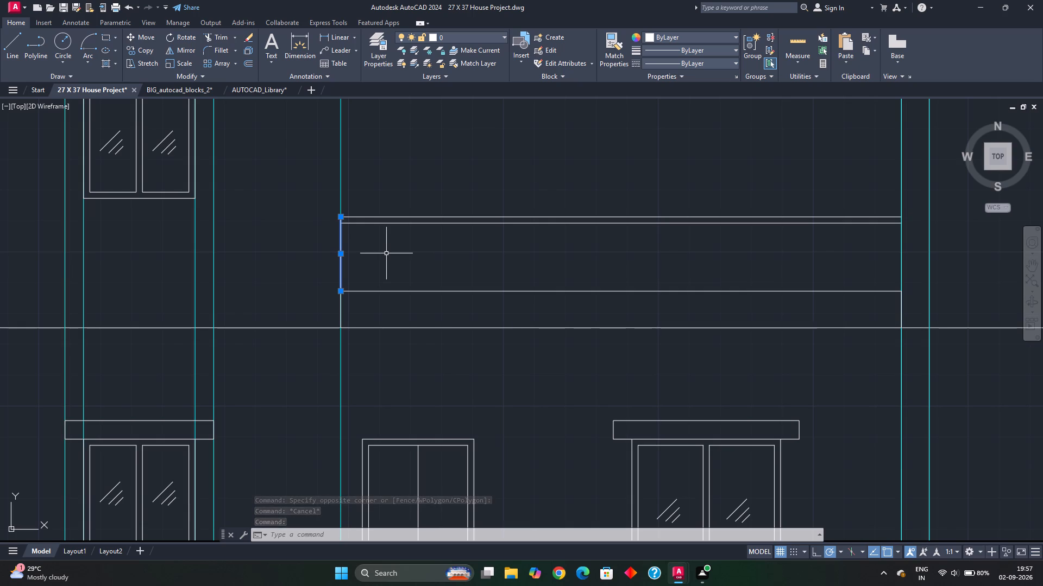
{"action": "key", "text": "o"}
{"action": "key", "text": "Return"}
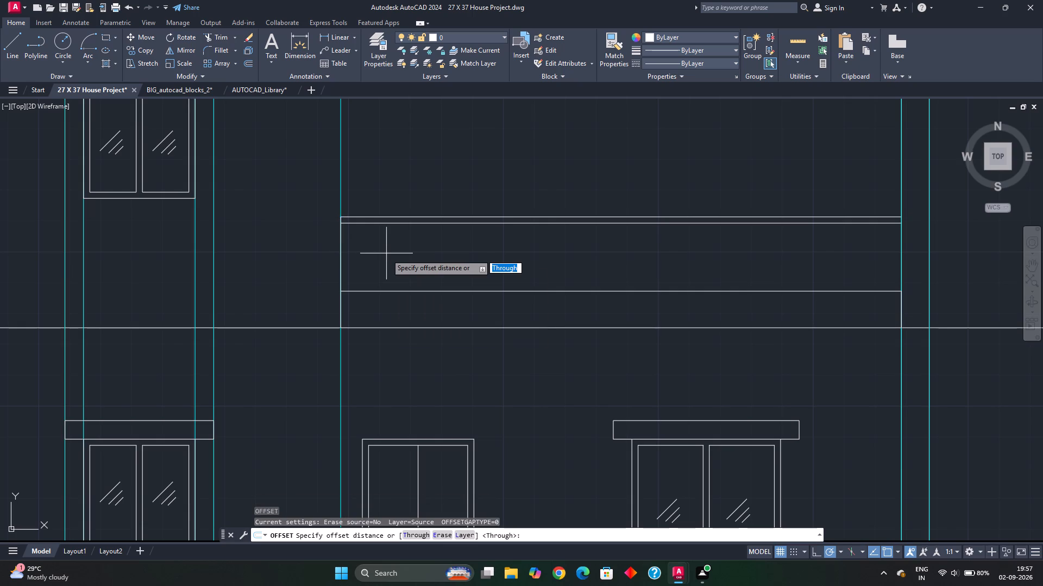
{"action": "type", "text": "2\""}
{"action": "key", "text": "Return"}
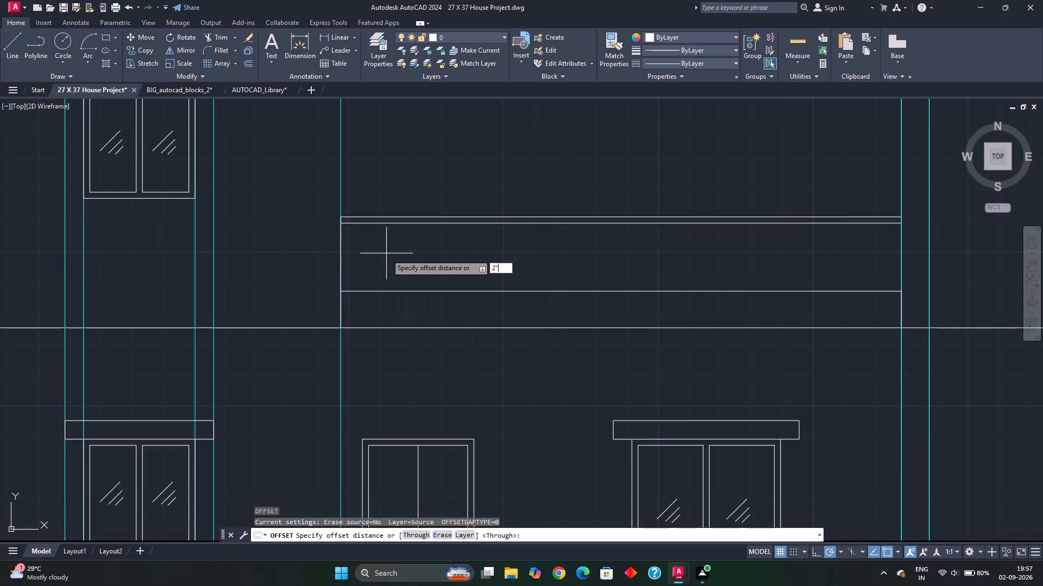
{"action": "left_click", "coordinate": [386, 253]}
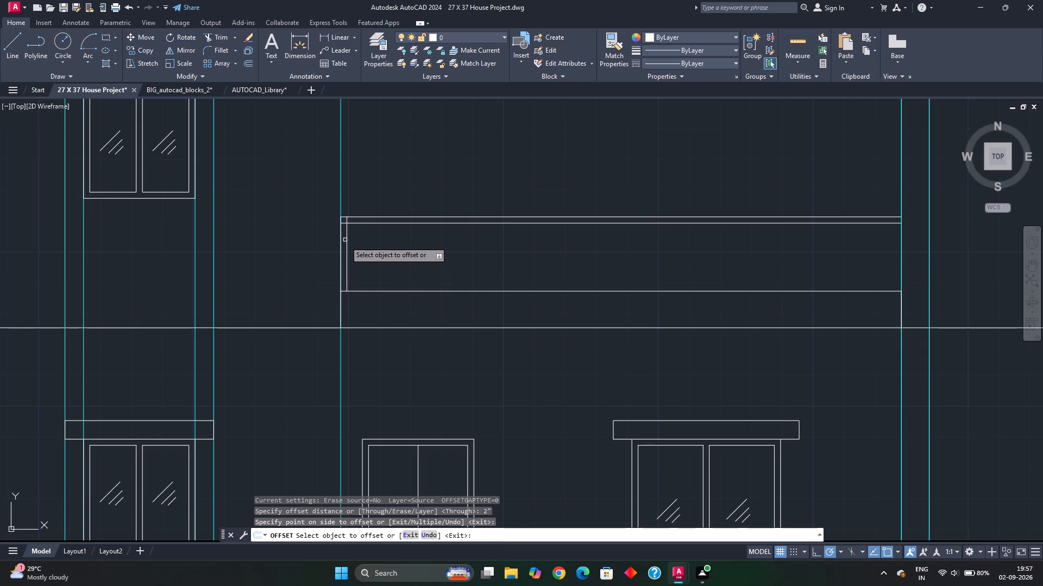
{"action": "scroll", "coordinate": [346, 225], "scroll_direction": "up", "scroll_amount": 1}
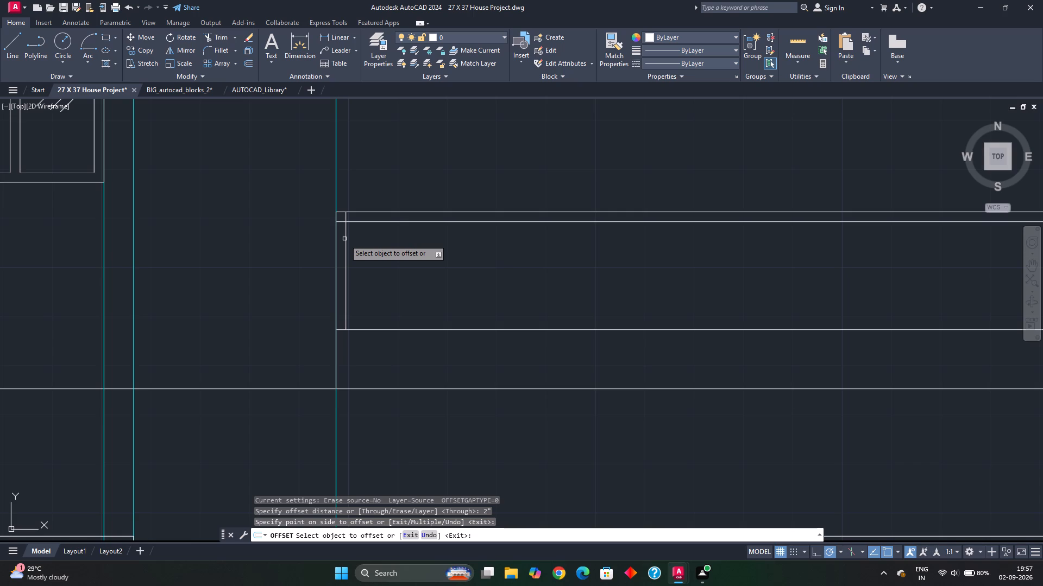
{"action": "scroll", "coordinate": [341, 225], "scroll_direction": "up", "scroll_amount": 1}
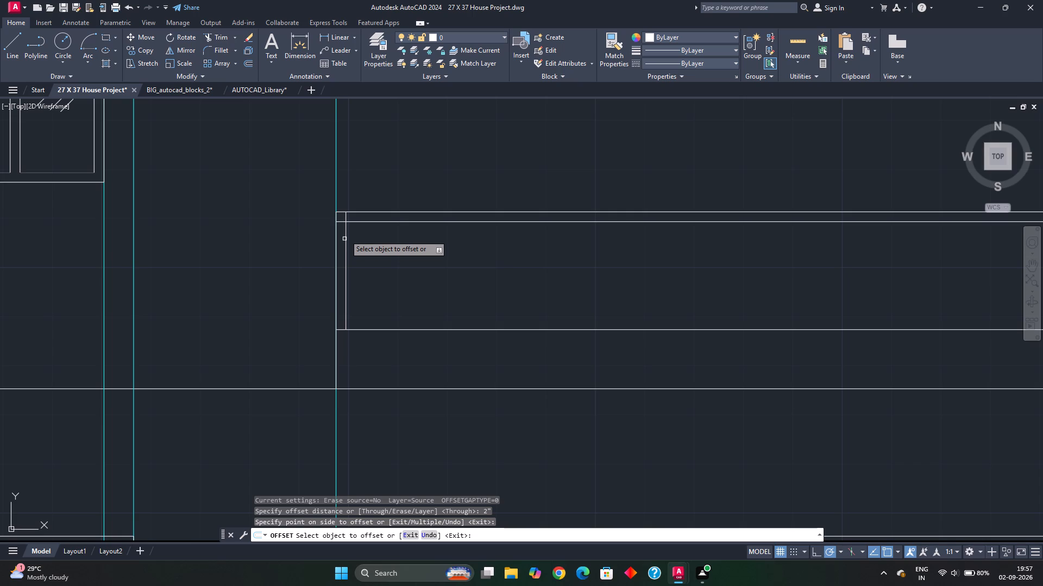
{"action": "key", "text": "Escape"}
Trim the part of the left inner post line that crosses the 2" top rail.
{"action": "scroll", "coordinate": [404, 282], "scroll_direction": "down", "scroll_amount": 1}
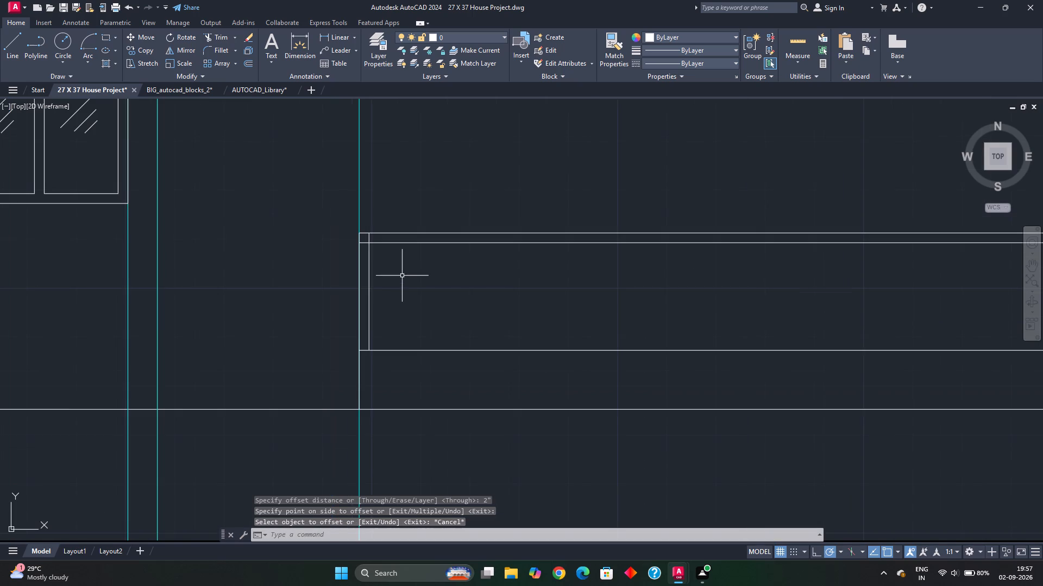
{"action": "middle_click", "coordinate": [402, 275]}
{"action": "scroll", "coordinate": [420, 288], "scroll_direction": "down", "scroll_amount": 1}
{"action": "middle_click_drag", "start_coordinate": [420, 288], "coordinate": [406, 269]}
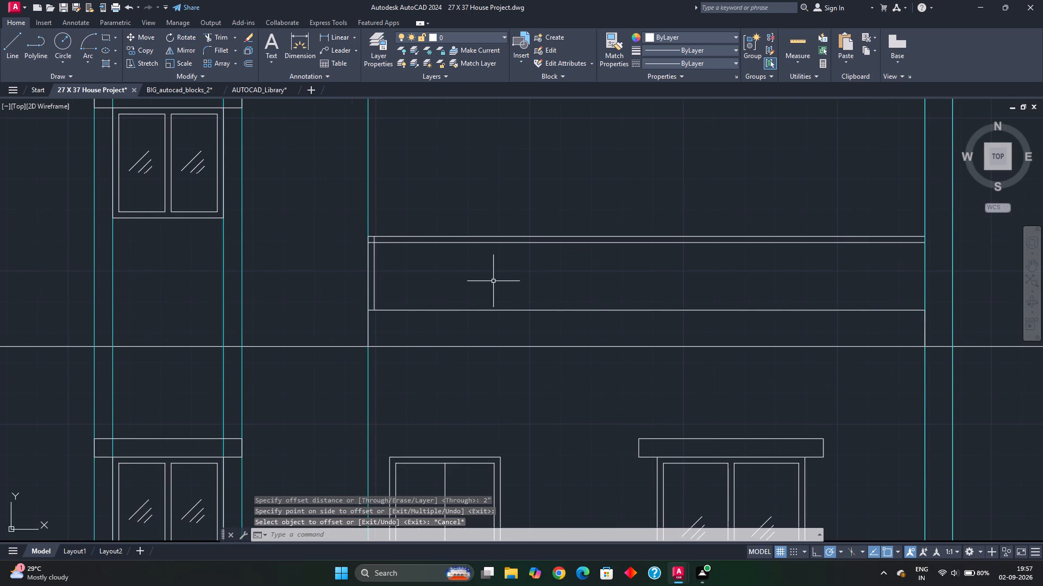
{"action": "scroll", "coordinate": [373, 246], "scroll_direction": "up", "scroll_amount": 1}
{"action": "middle_click_drag", "start_coordinate": [373, 245], "coordinate": [388, 251]}
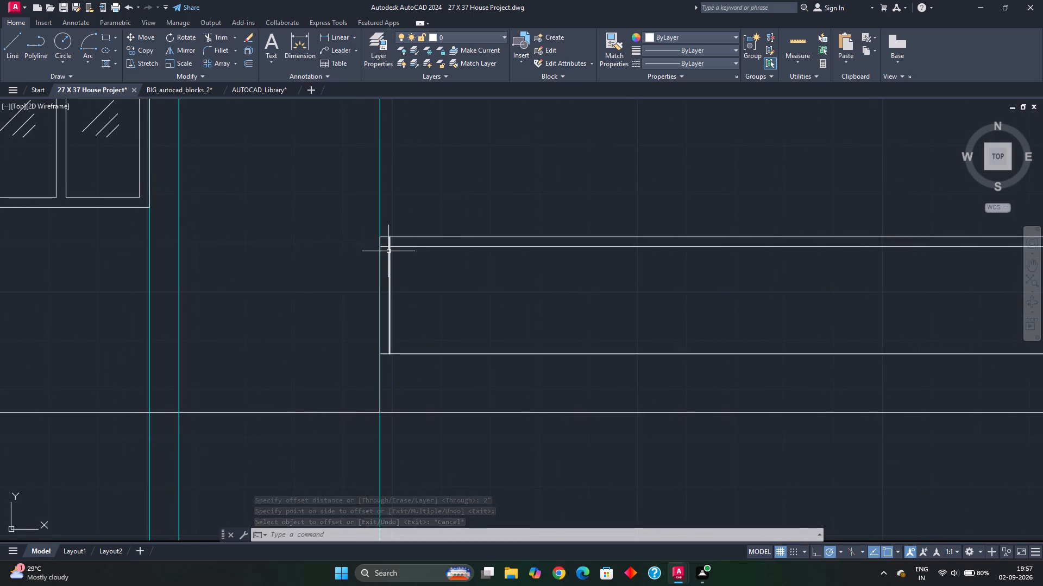
{"action": "scroll", "coordinate": [388, 252], "scroll_direction": "up", "scroll_amount": 1}
{"action": "middle_click_drag", "start_coordinate": [388, 252], "coordinate": [399, 256]}
{"action": "type", "text": "TR"}
{"action": "key", "text": "space"}
{"action": "scroll", "coordinate": [396, 250], "scroll_direction": "up", "scroll_amount": 2}
{"action": "left_click", "coordinate": [400, 228]}
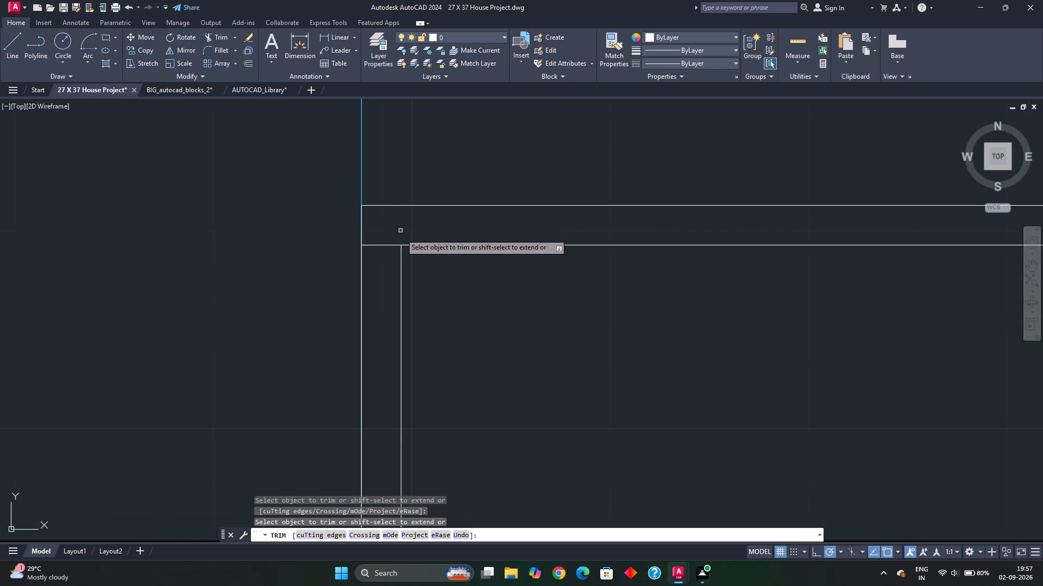
{"action": "scroll", "coordinate": [400, 286], "scroll_direction": "down", "scroll_amount": 2}
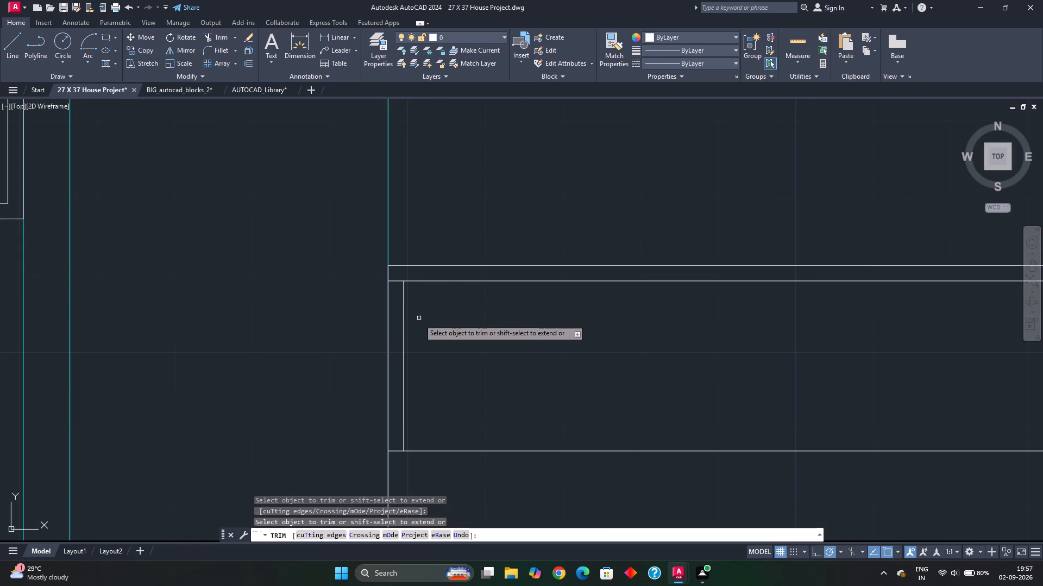
{"action": "key", "text": "Escape"}
{"action": "key", "text": "Escape"}
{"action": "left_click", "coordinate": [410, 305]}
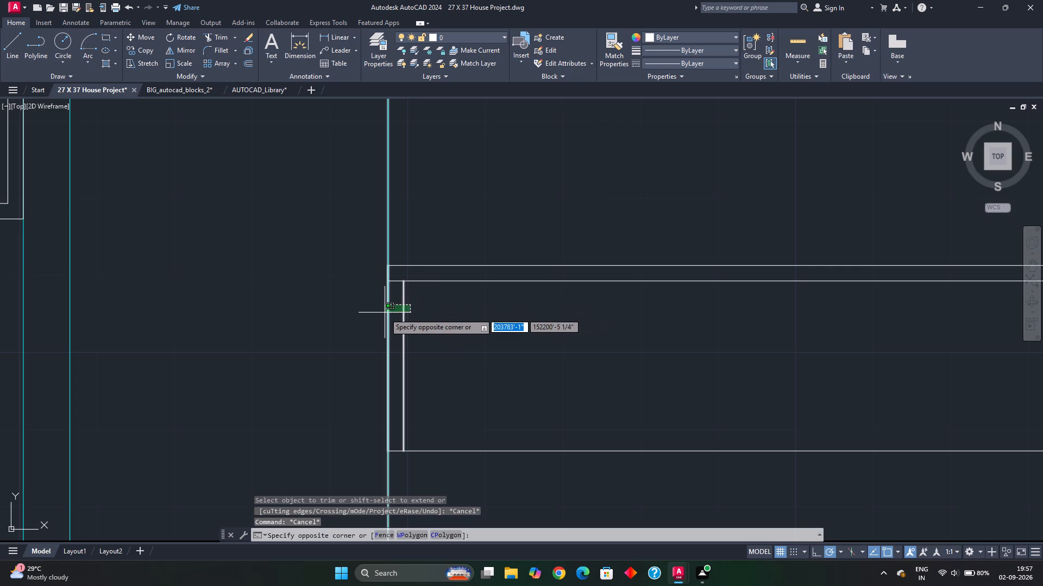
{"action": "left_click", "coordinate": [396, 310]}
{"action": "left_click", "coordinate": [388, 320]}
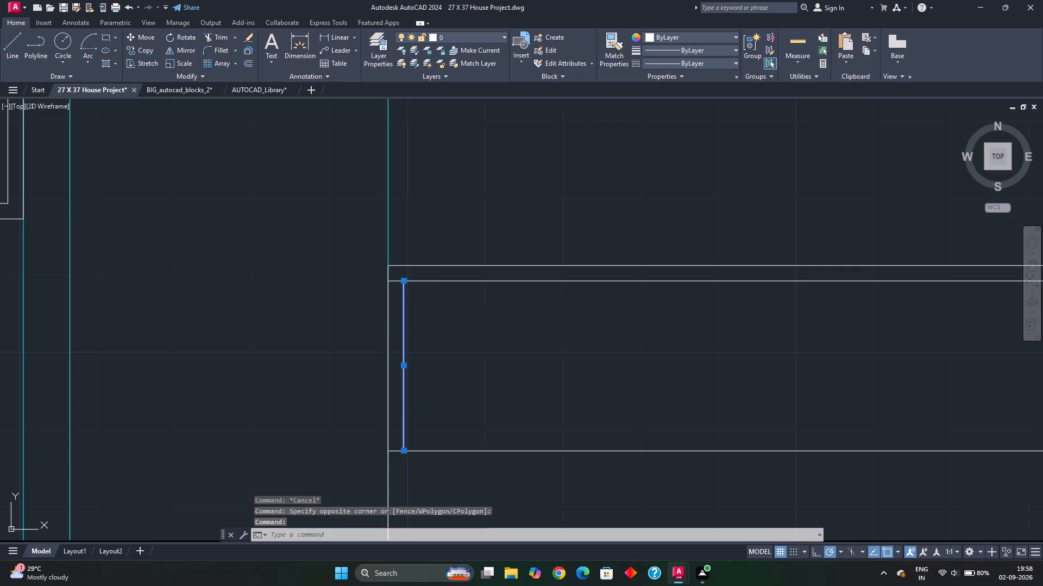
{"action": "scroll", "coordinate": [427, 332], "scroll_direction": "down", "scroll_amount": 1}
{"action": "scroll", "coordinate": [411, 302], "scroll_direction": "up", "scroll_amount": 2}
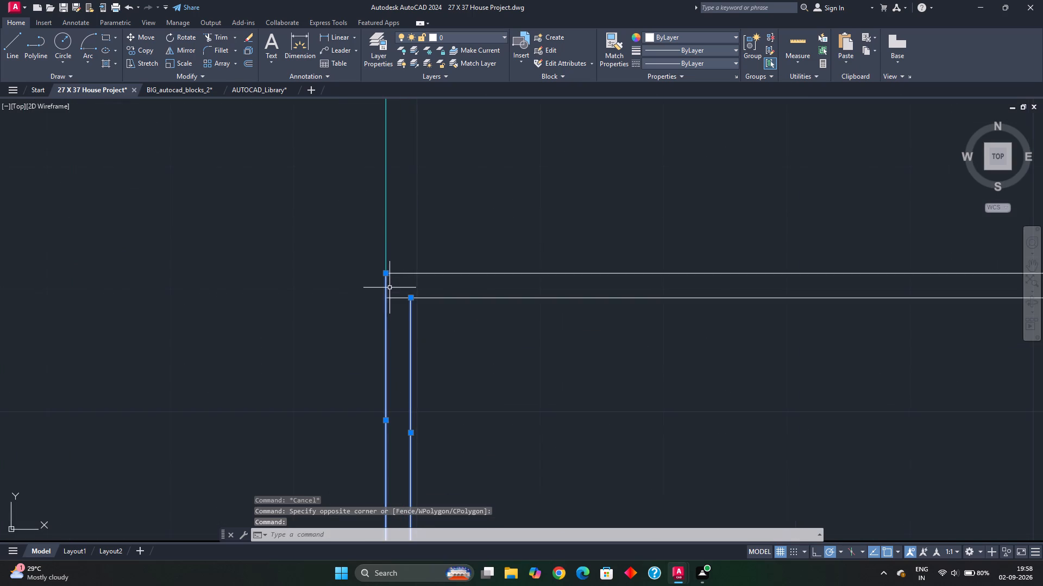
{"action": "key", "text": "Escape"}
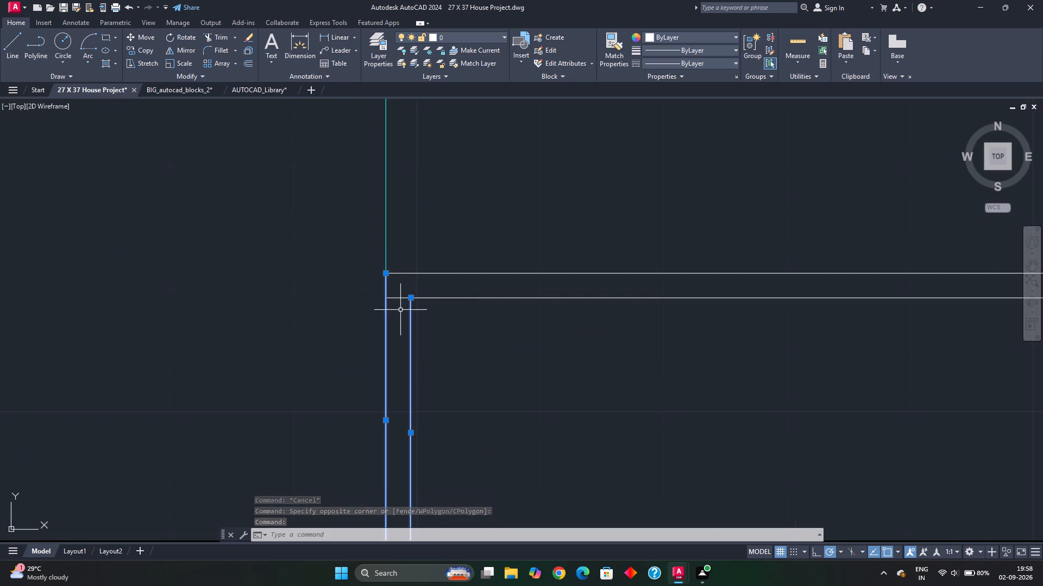
Draw a vertical line at the railing's right end, from the balcony band's top edge to the railing's top line.
{"action": "scroll", "coordinate": [405, 320], "scroll_direction": "down", "scroll_amount": 1}
{"action": "middle_click_drag", "start_coordinate": [405, 317], "coordinate": [405, 301]}
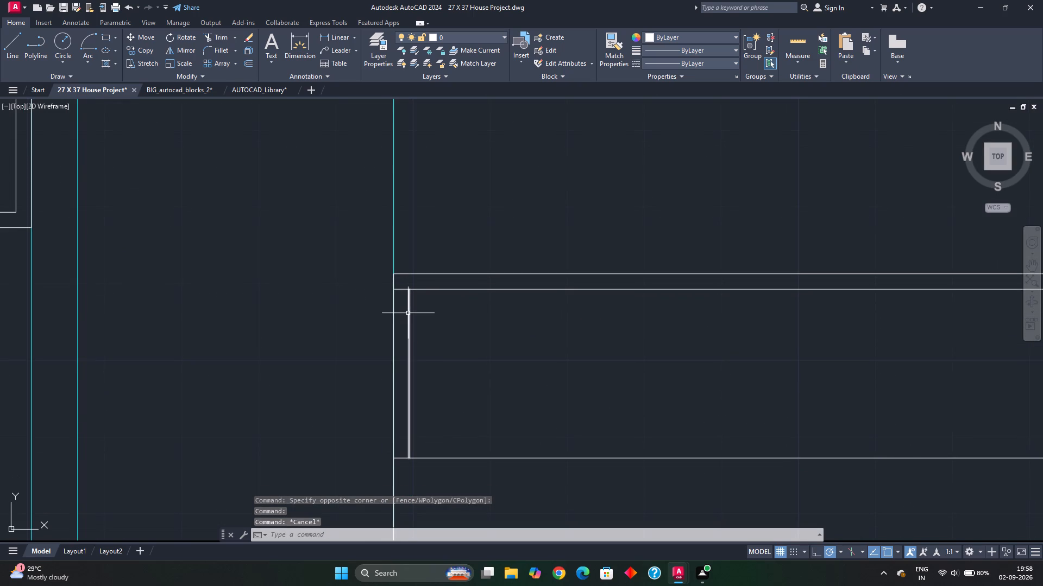
{"action": "scroll", "coordinate": [444, 330], "scroll_direction": "down", "scroll_amount": 1}
{"action": "middle_click_drag", "start_coordinate": [444, 330], "coordinate": [412, 303]}
{"action": "middle_click_drag", "start_coordinate": [517, 324], "coordinate": [376, 297]}
{"action": "middle_click_drag", "start_coordinate": [517, 299], "coordinate": [266, 263]}
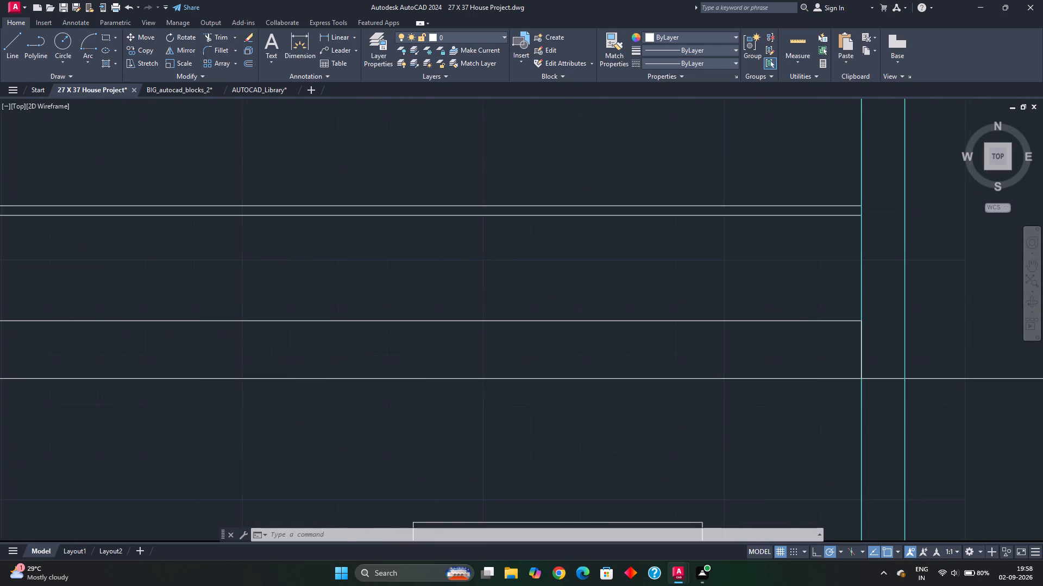
{"action": "scroll", "coordinate": [598, 262], "scroll_direction": "down", "scroll_amount": 1}
{"action": "key", "text": "l"}
{"action": "key", "text": "Return"}
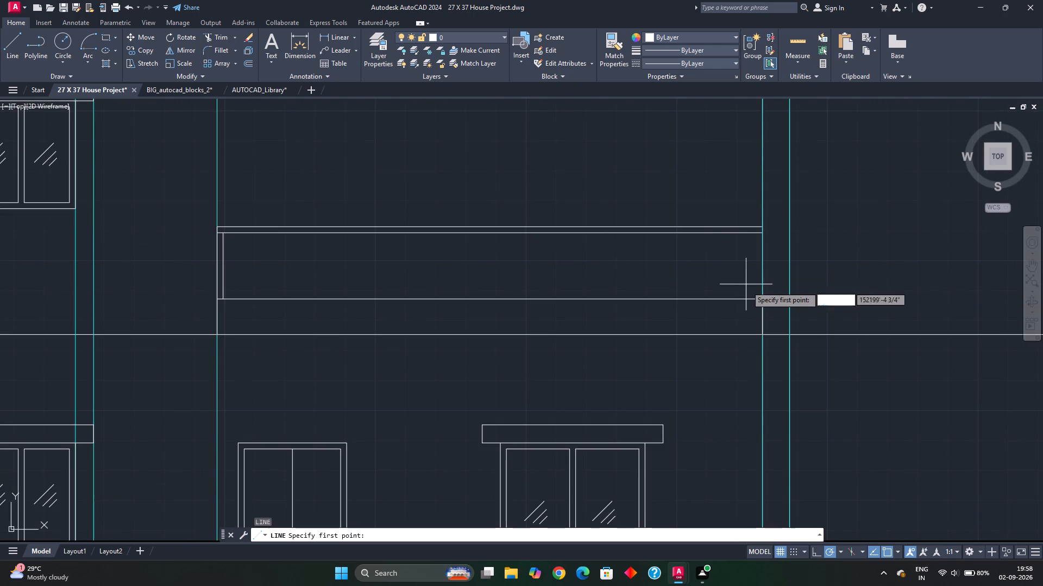
{"action": "left_click", "coordinate": [762, 300]}
{"action": "scroll", "coordinate": [755, 234], "scroll_direction": "up", "scroll_amount": 3}
{"action": "left_click", "coordinate": [774, 207]}
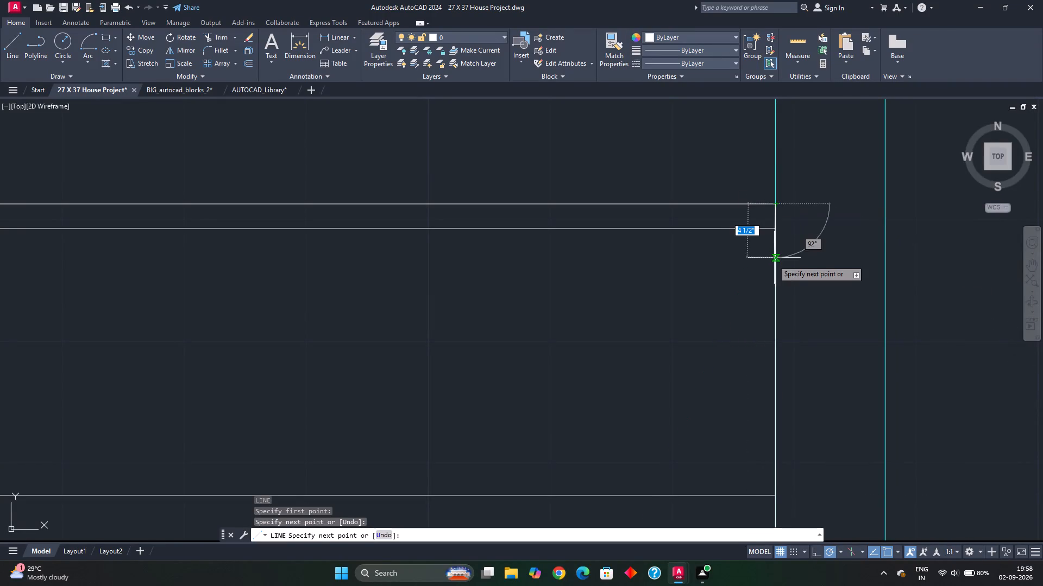
{"action": "key", "text": "Escape"}
Offset the railing's right end line 2" inward.
{"action": "scroll", "coordinate": [770, 290], "scroll_direction": "down", "scroll_amount": 1}
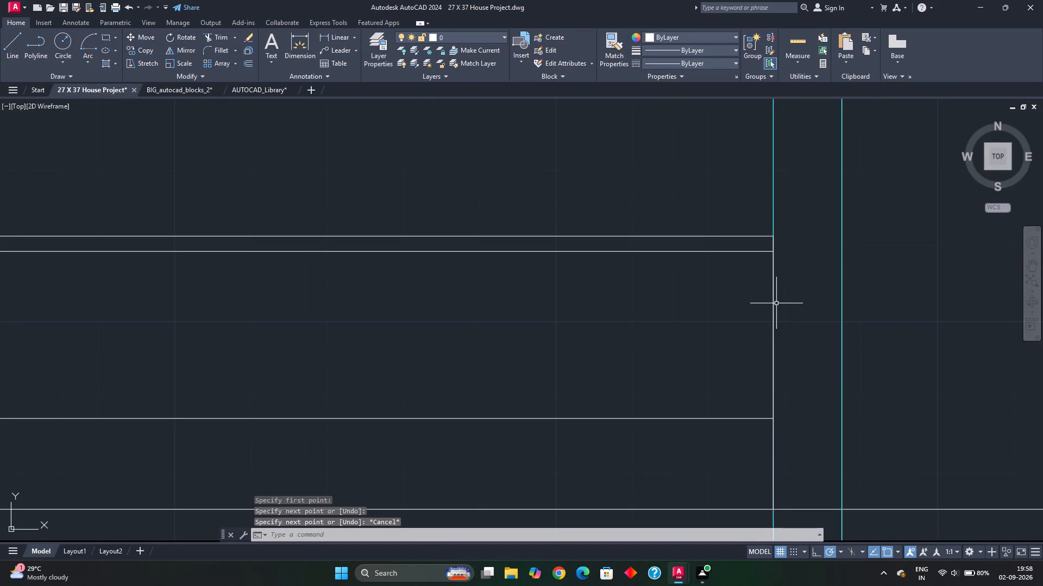
{"action": "scroll", "coordinate": [674, 331], "scroll_direction": "down", "scroll_amount": 1}
{"action": "middle_click_drag", "start_coordinate": [600, 333], "coordinate": [832, 272]}
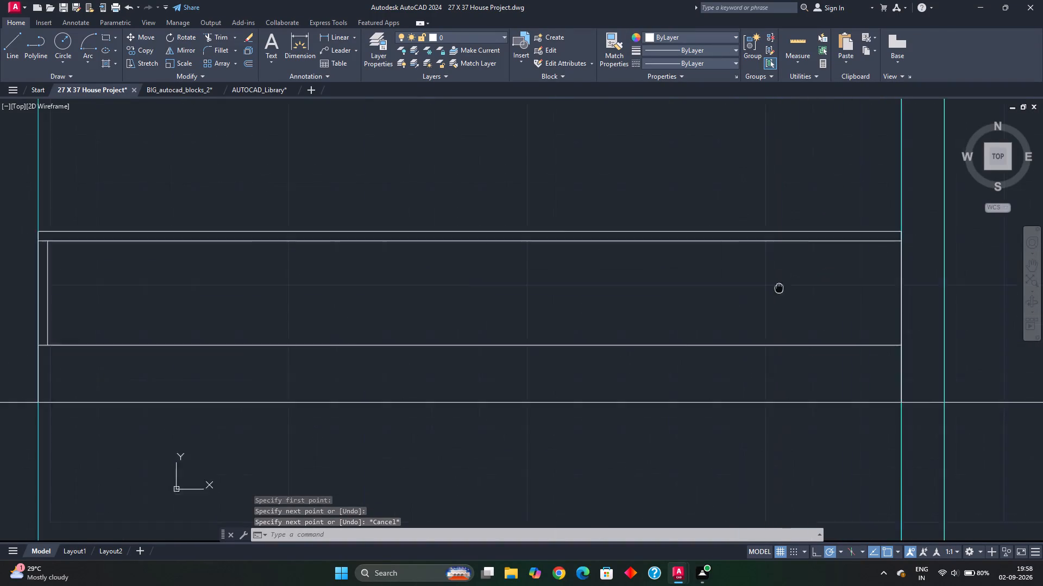
{"action": "middle_click_drag", "start_coordinate": [832, 272], "coordinate": [833, 272]}
{"action": "middle_click_drag", "start_coordinate": [585, 213], "coordinate": [569, 221]}
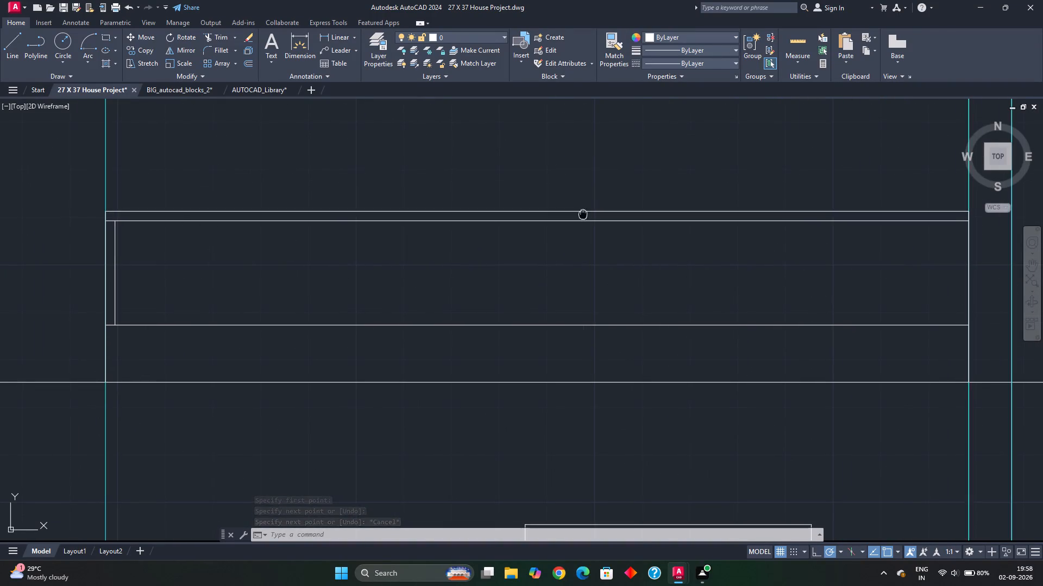
{"action": "middle_click_drag", "start_coordinate": [569, 221], "coordinate": [321, 244]}
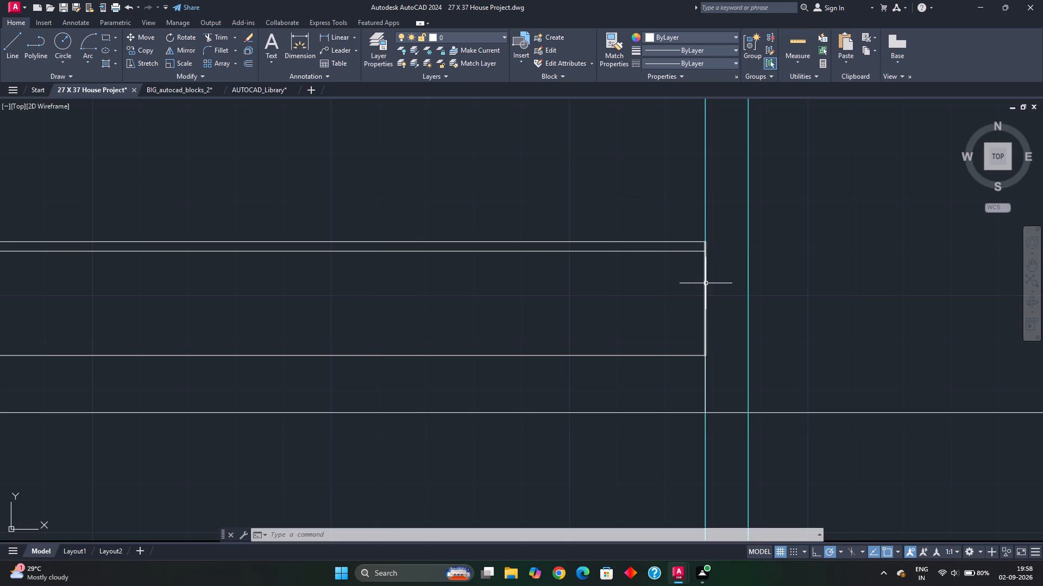
{"action": "left_click", "coordinate": [706, 284]}
{"action": "key", "text": "o"}
{"action": "key", "text": "Return"}
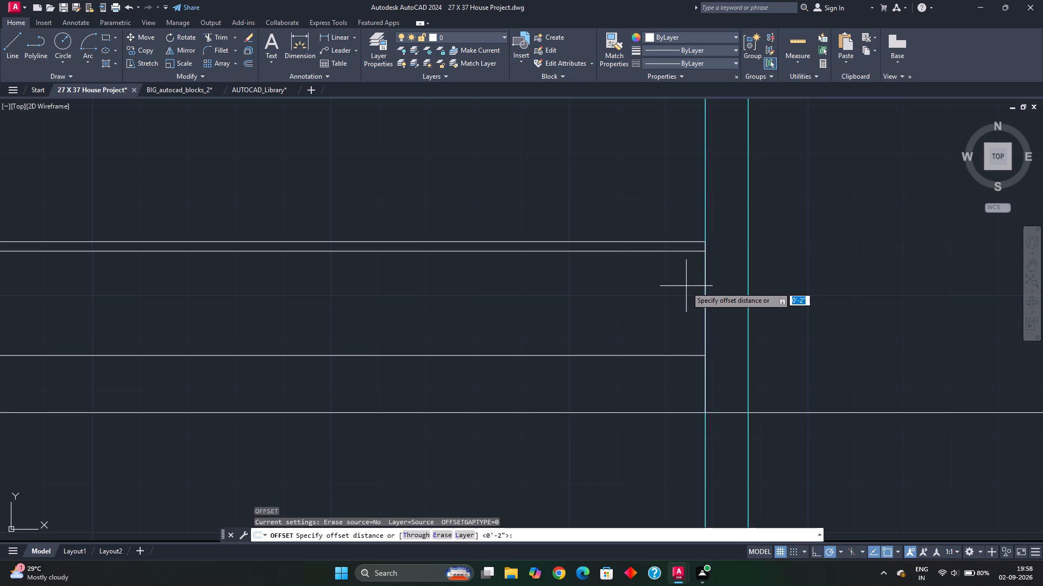
{"action": "key", "text": "2"}
{"action": "key", "text": "shift+quotedbl"}
{"action": "key", "text": "Return"}
{"action": "left_click", "coordinate": [684, 286]}
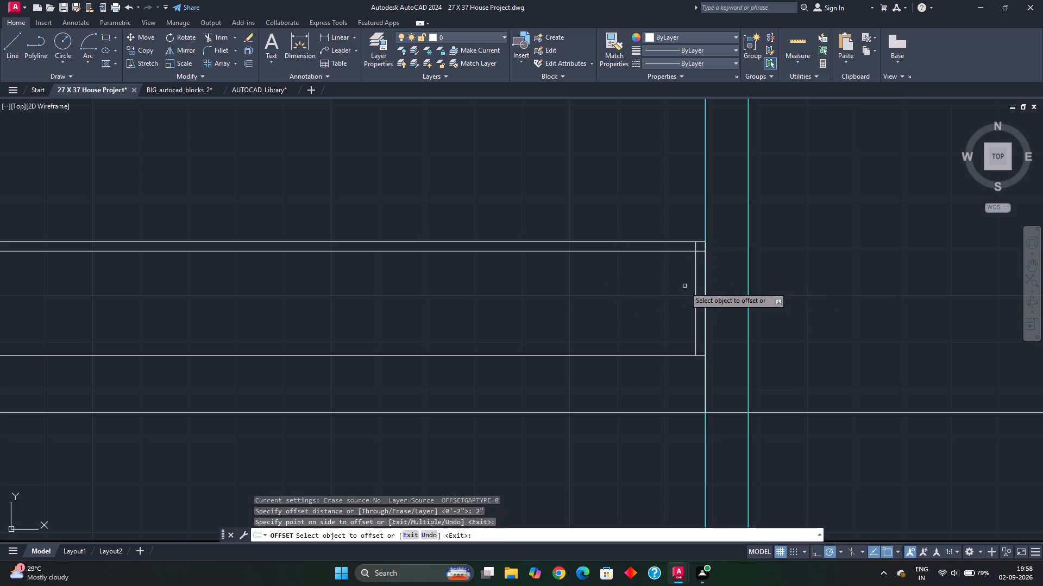
{"action": "key", "text": "Escape"}
Trim the part of the right inner post line that crosses the 2" top rail.
{"action": "type", "text": "TR"}
{"action": "key", "text": "space"}
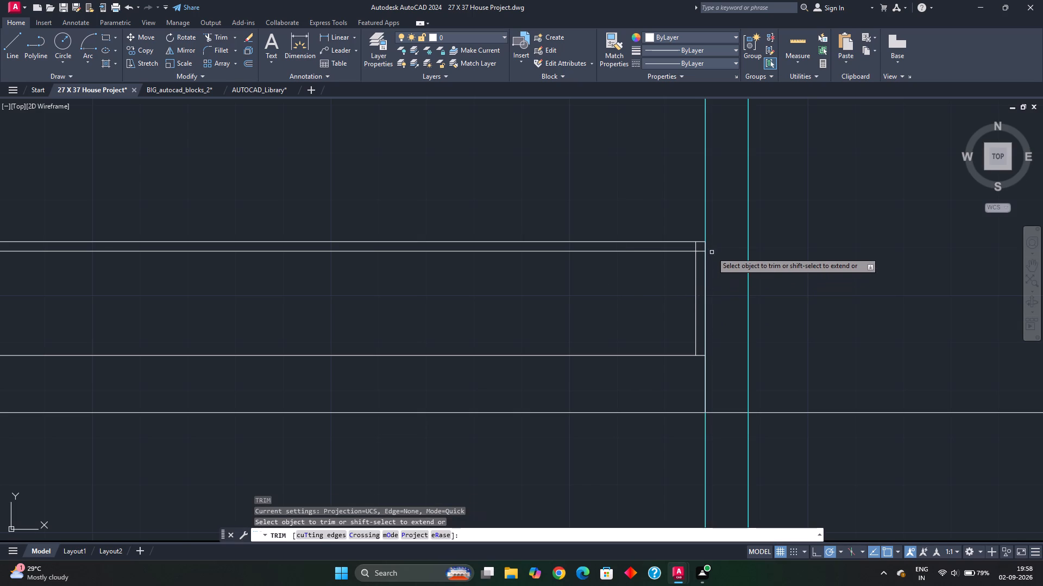
{"action": "scroll", "coordinate": [712, 251], "scroll_direction": "up", "scroll_amount": 1}
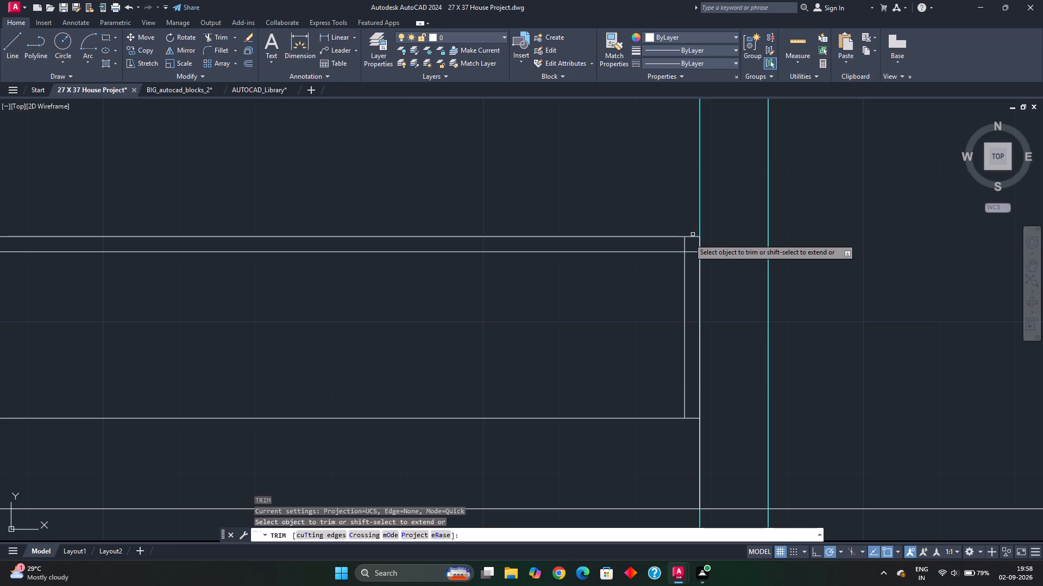
{"action": "left_click", "coordinate": [686, 243]}
{"action": "scroll", "coordinate": [612, 283], "scroll_direction": "down", "scroll_amount": 2}
{"action": "middle_click_drag", "start_coordinate": [603, 295], "coordinate": [667, 292]}
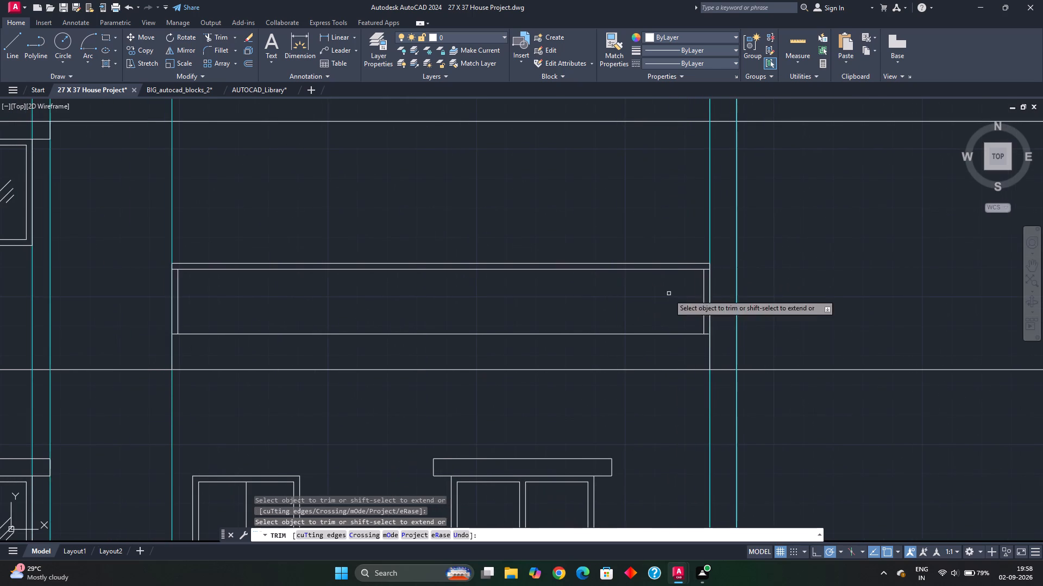
{"action": "key", "text": "Escape"}
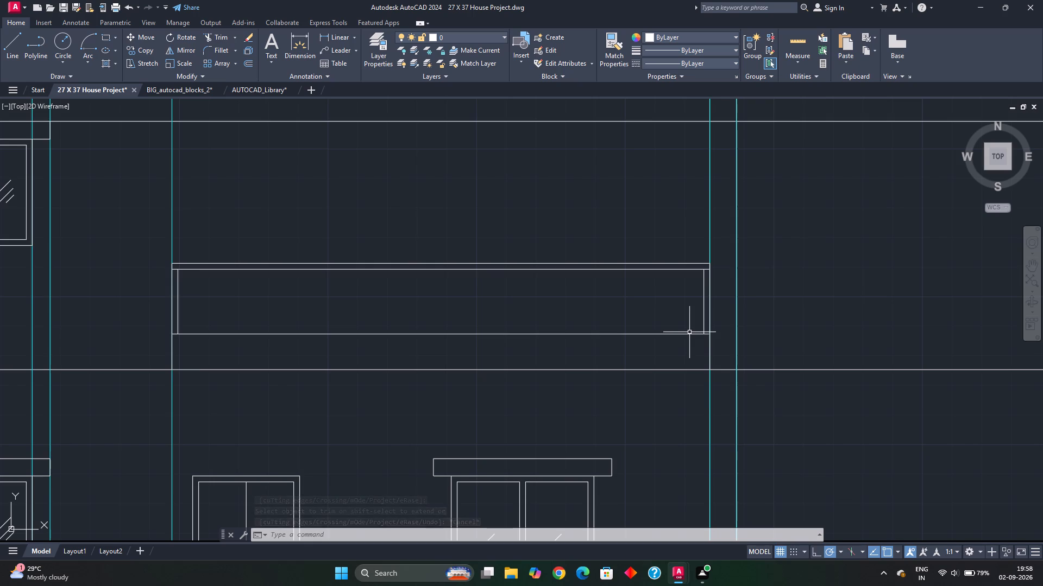
Offset the right post's inner line 6" inward along the balcony railing.
{"action": "left_click", "coordinate": [705, 313]}
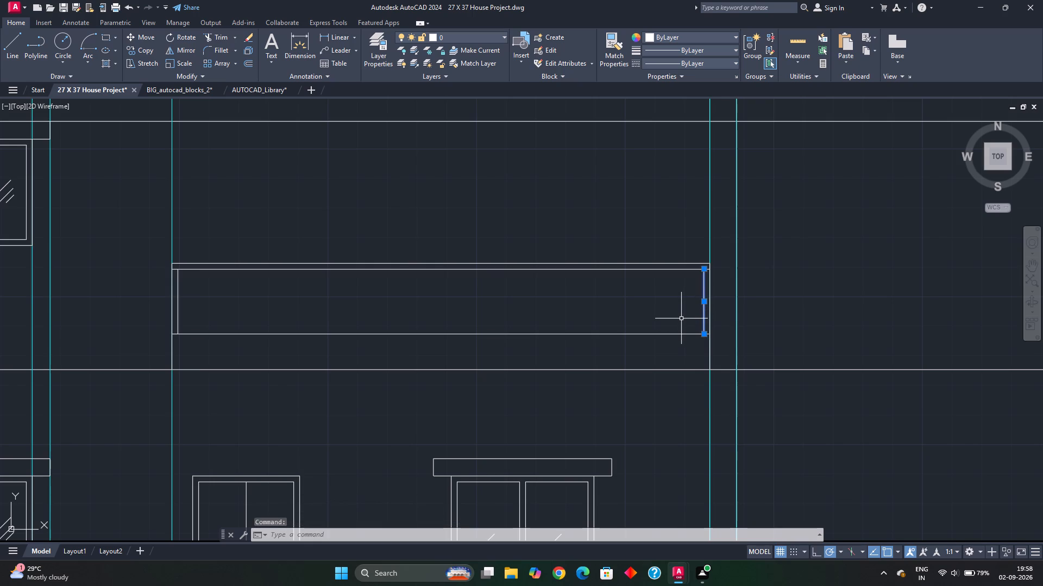
{"action": "key", "text": "o"}
{"action": "key", "text": "Return"}
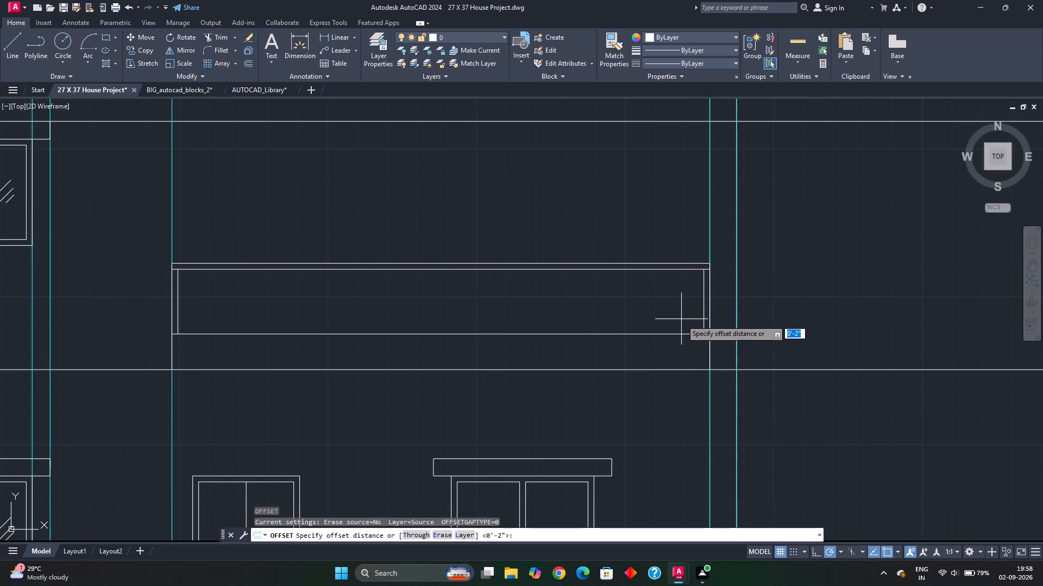
{"action": "type", "text": "6\""}
{"action": "key", "text": "Return"}
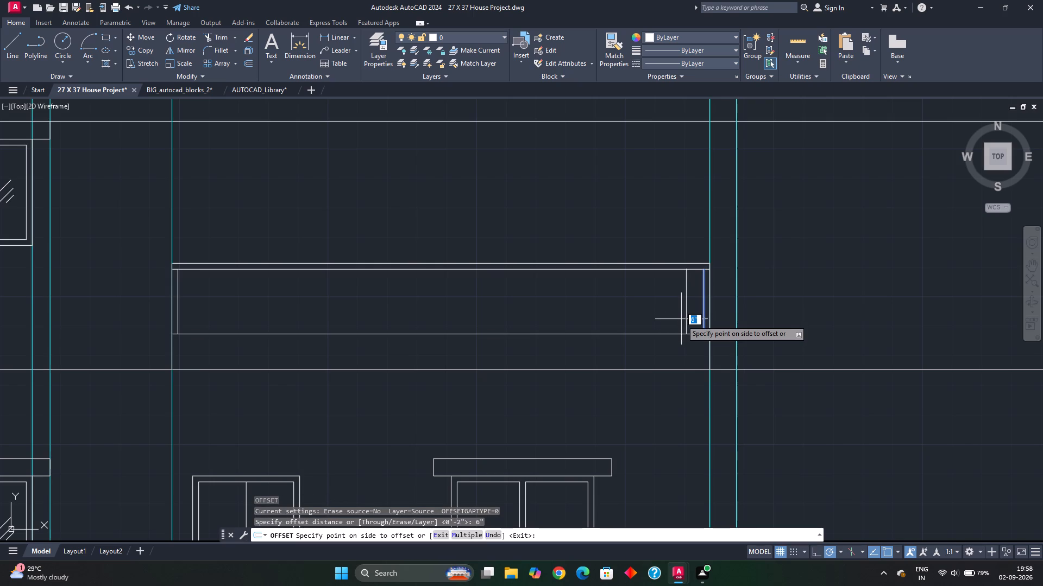
{"action": "left_click", "coordinate": [681, 319]}
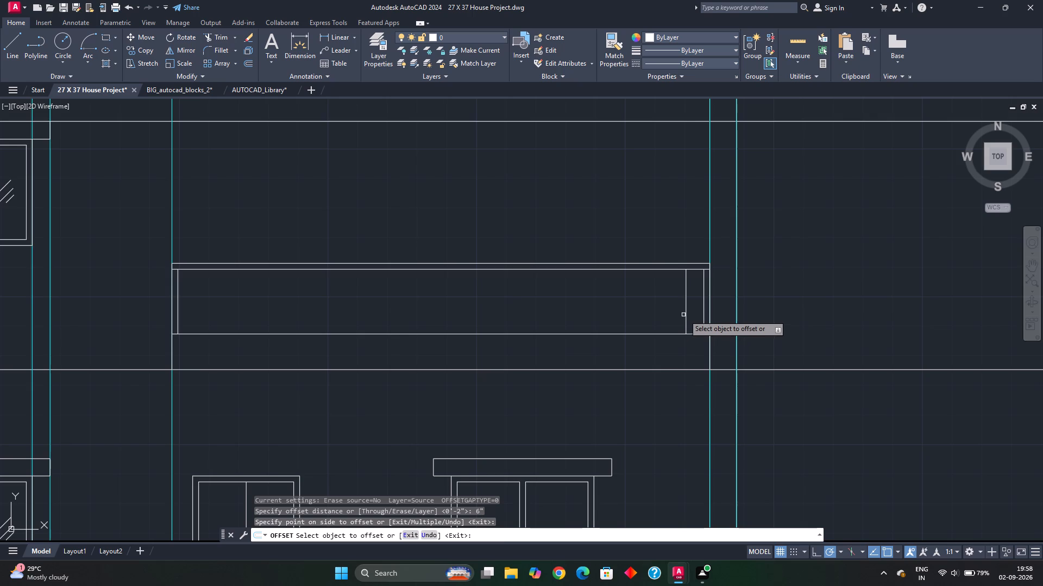
Offset the new vertical line 2" further inward to form the first baluster beside the right post.
{"action": "left_click", "coordinate": [686, 311]}
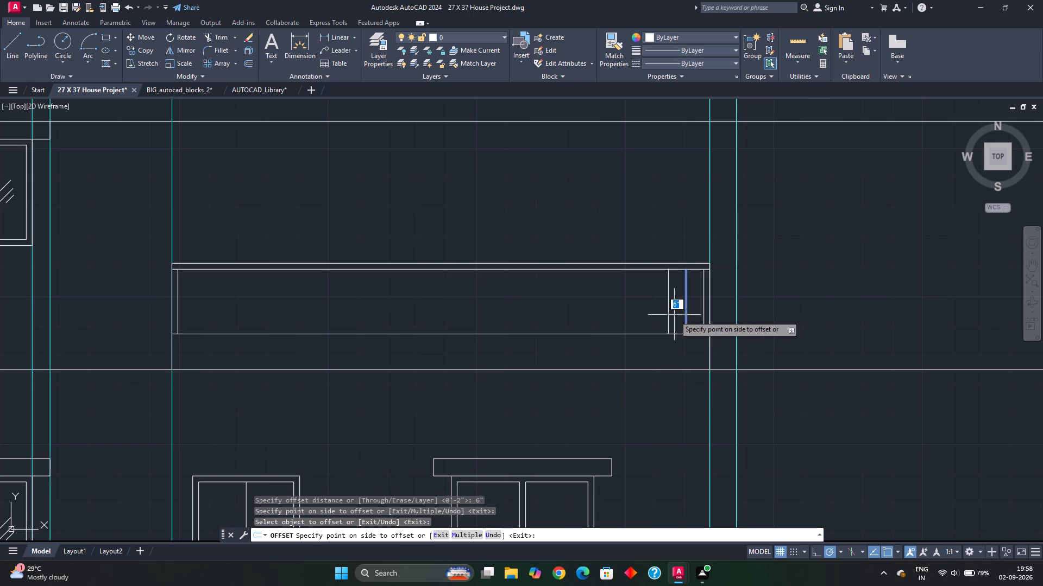
{"action": "type", "text": "2\""}
{"action": "key", "text": "Return"}
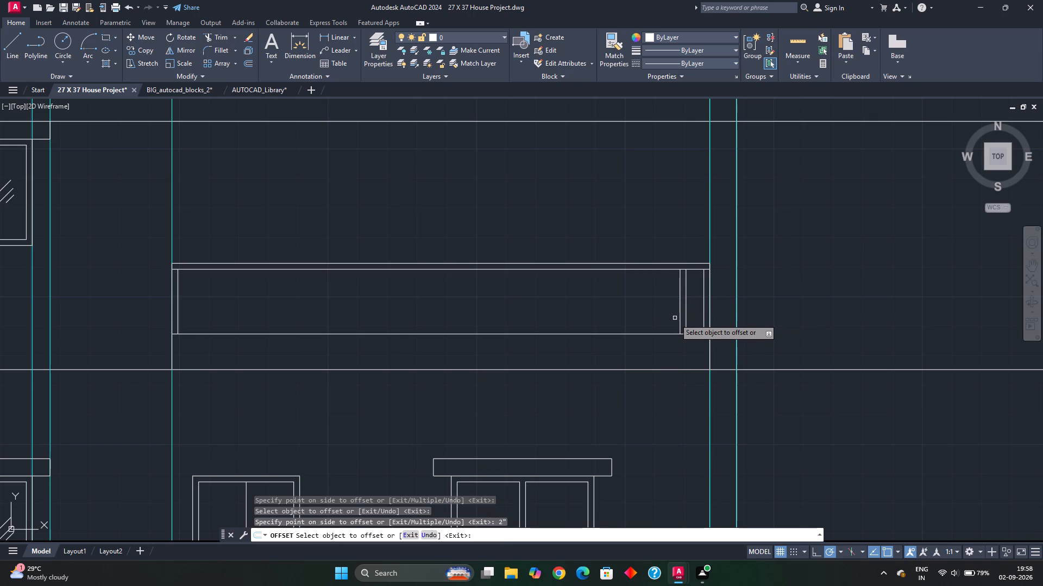
{"action": "left_click", "coordinate": [675, 319]}
{"action": "key", "text": "Escape"}
{"action": "left_click", "coordinate": [702, 313]}
{"action": "key", "text": "Escape"}
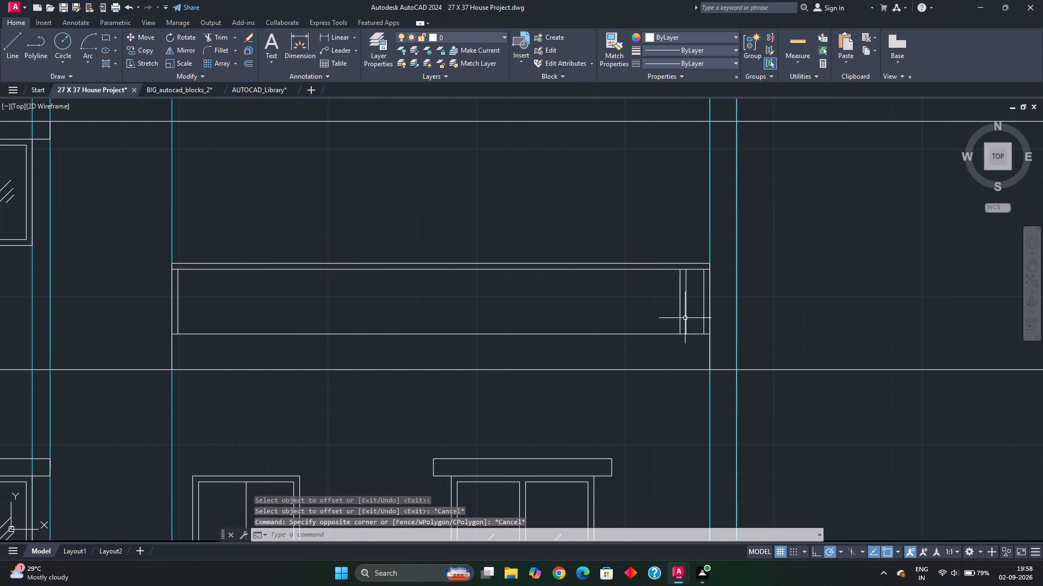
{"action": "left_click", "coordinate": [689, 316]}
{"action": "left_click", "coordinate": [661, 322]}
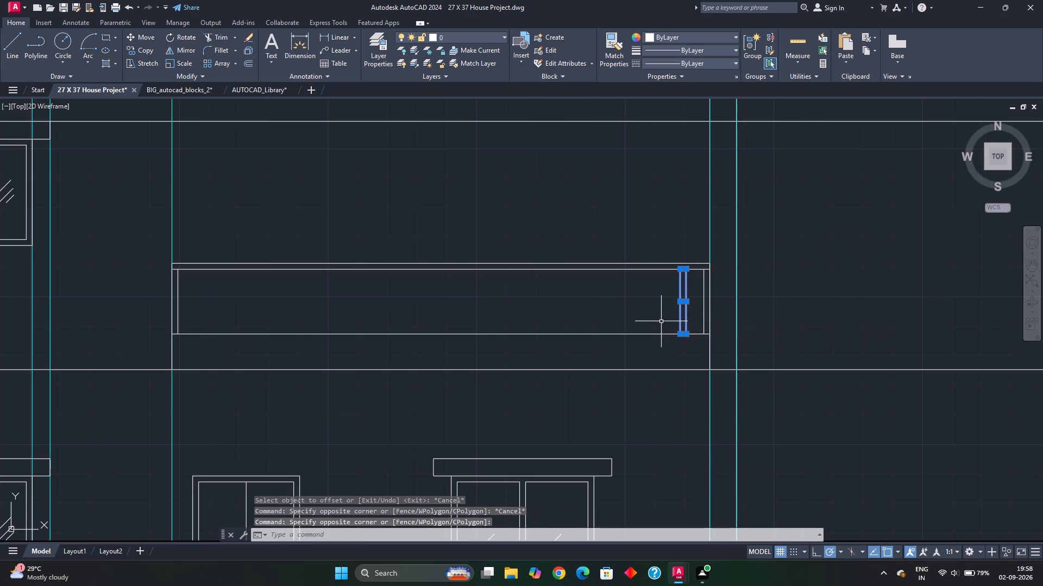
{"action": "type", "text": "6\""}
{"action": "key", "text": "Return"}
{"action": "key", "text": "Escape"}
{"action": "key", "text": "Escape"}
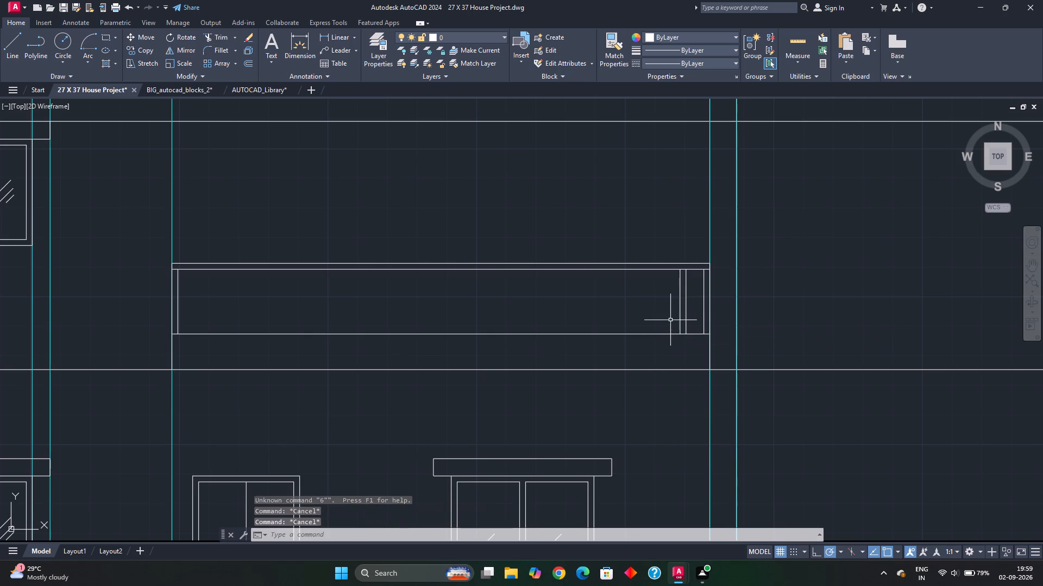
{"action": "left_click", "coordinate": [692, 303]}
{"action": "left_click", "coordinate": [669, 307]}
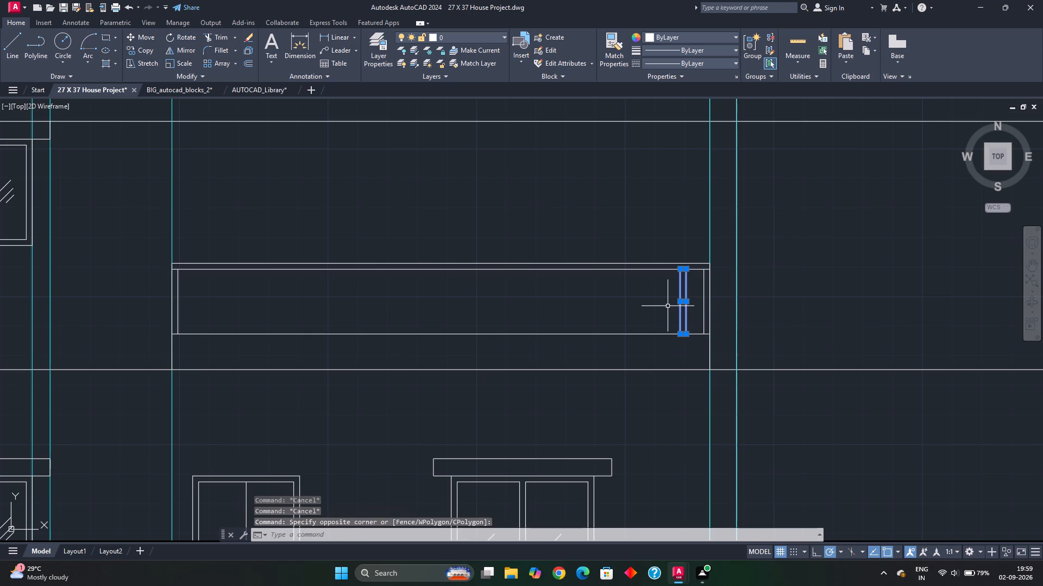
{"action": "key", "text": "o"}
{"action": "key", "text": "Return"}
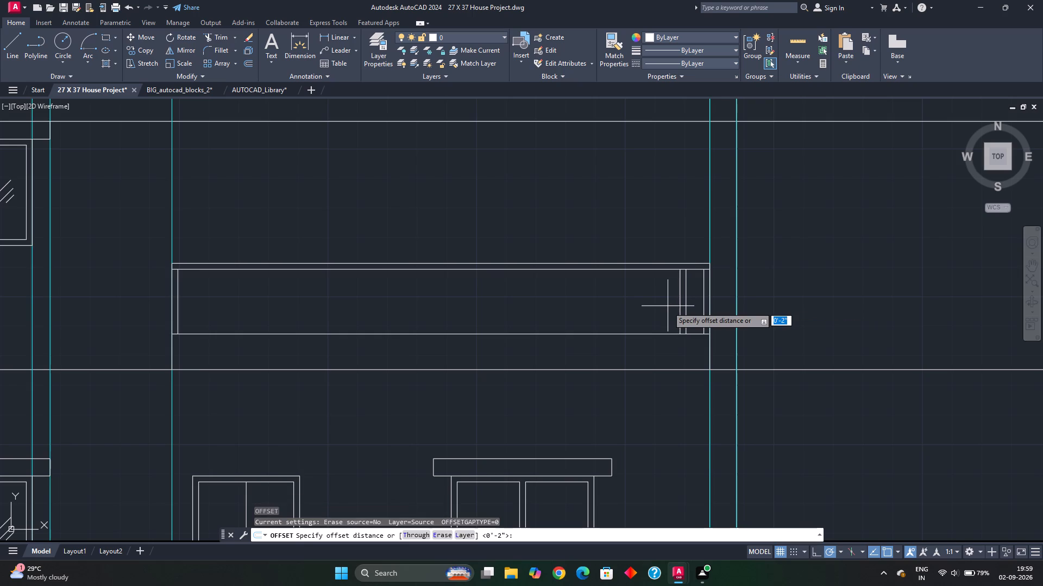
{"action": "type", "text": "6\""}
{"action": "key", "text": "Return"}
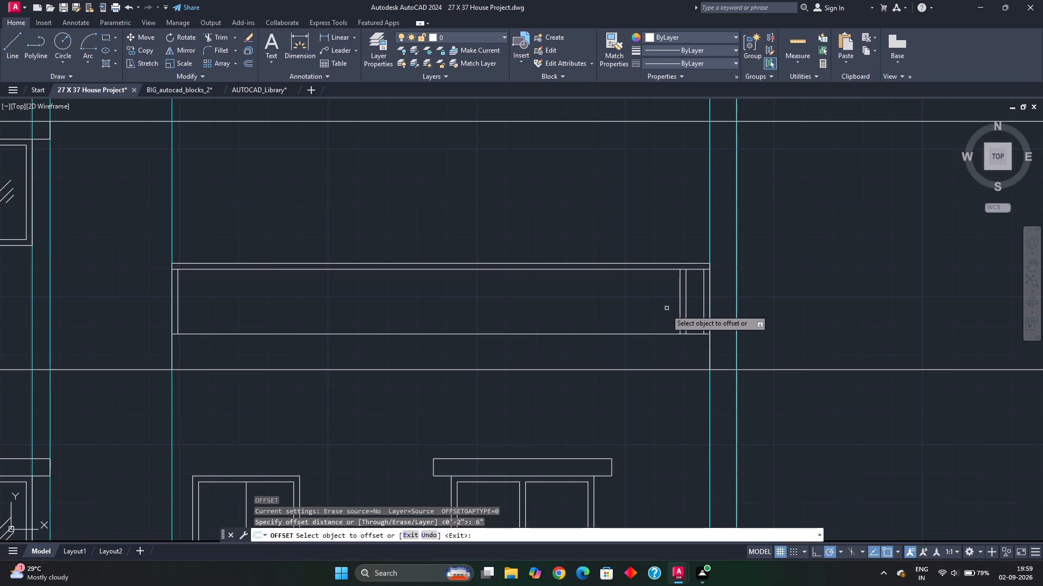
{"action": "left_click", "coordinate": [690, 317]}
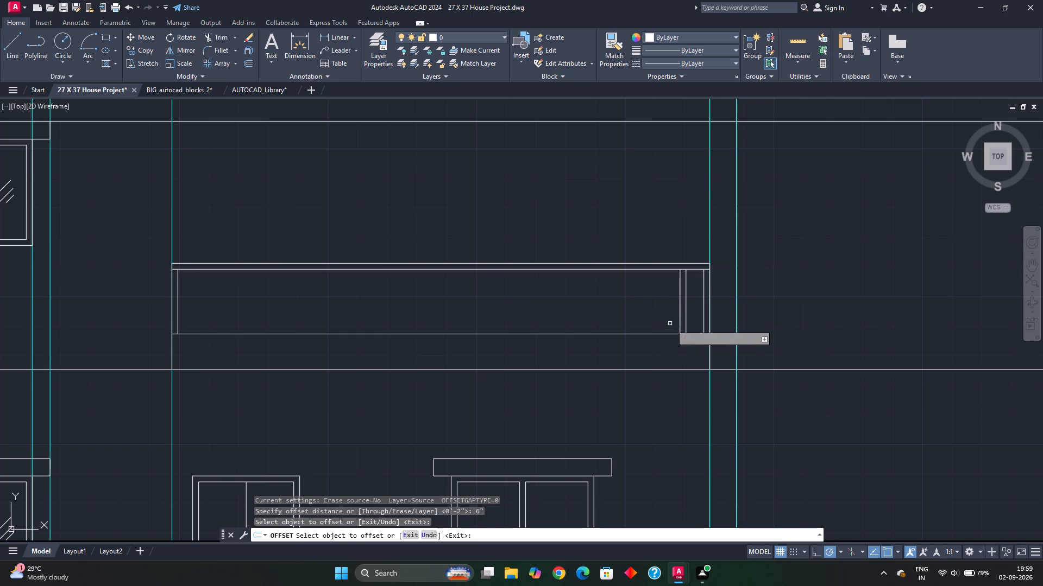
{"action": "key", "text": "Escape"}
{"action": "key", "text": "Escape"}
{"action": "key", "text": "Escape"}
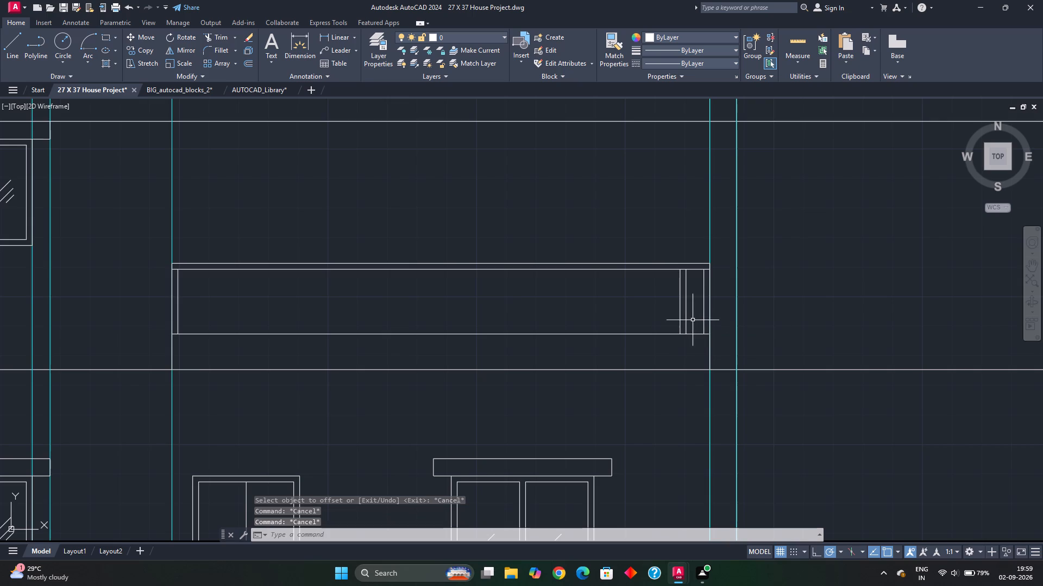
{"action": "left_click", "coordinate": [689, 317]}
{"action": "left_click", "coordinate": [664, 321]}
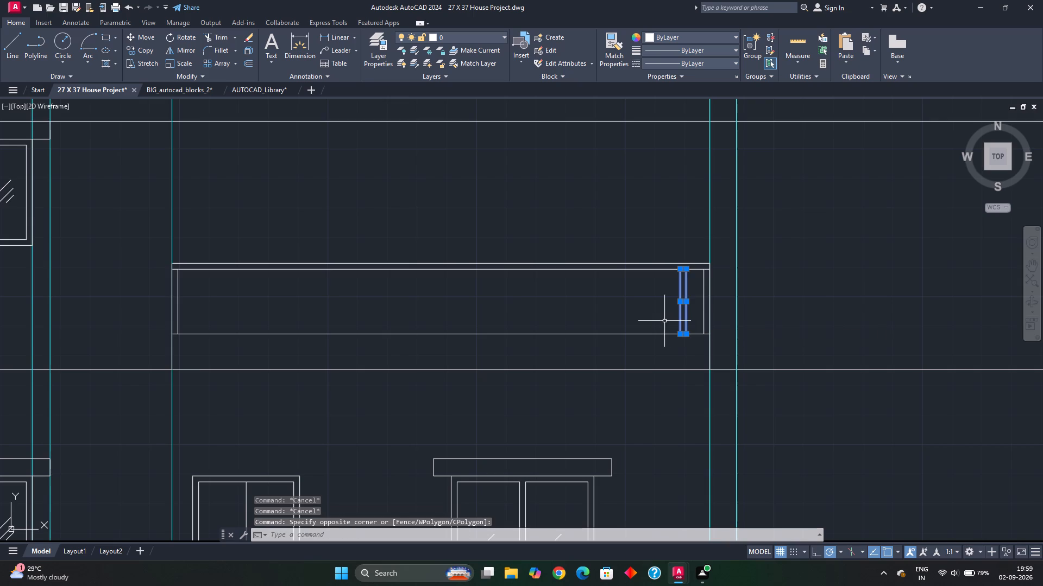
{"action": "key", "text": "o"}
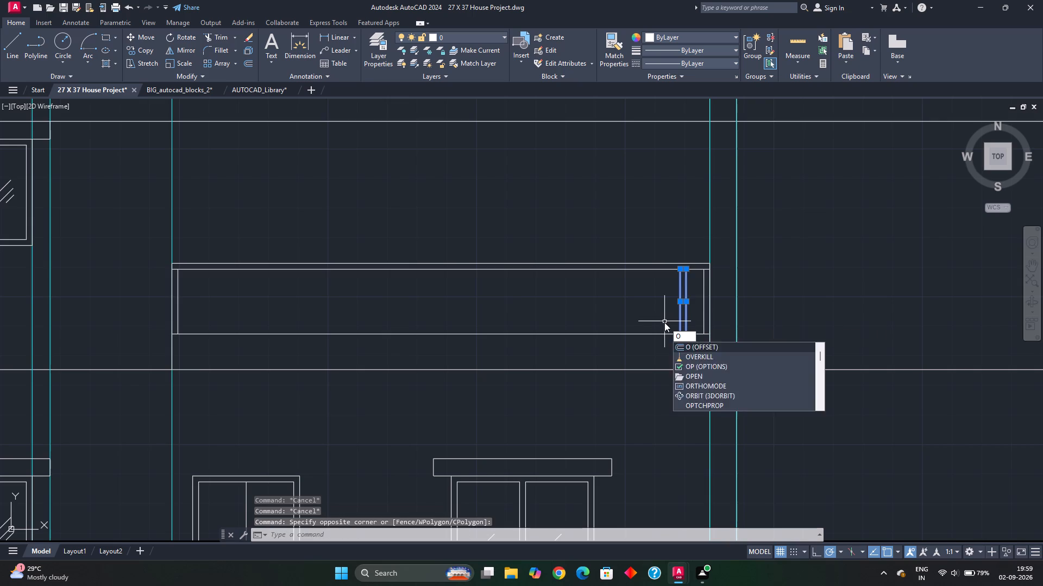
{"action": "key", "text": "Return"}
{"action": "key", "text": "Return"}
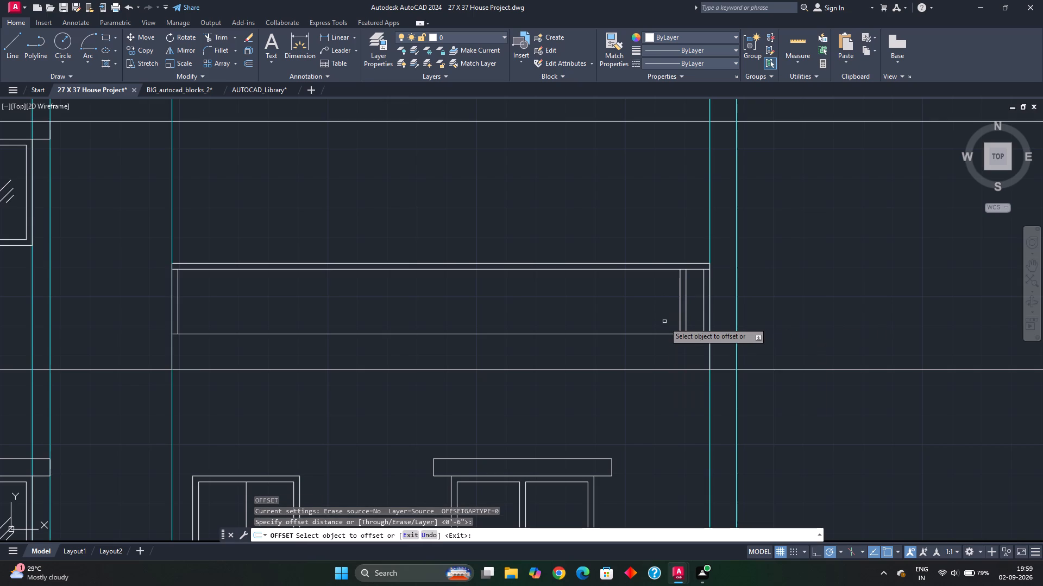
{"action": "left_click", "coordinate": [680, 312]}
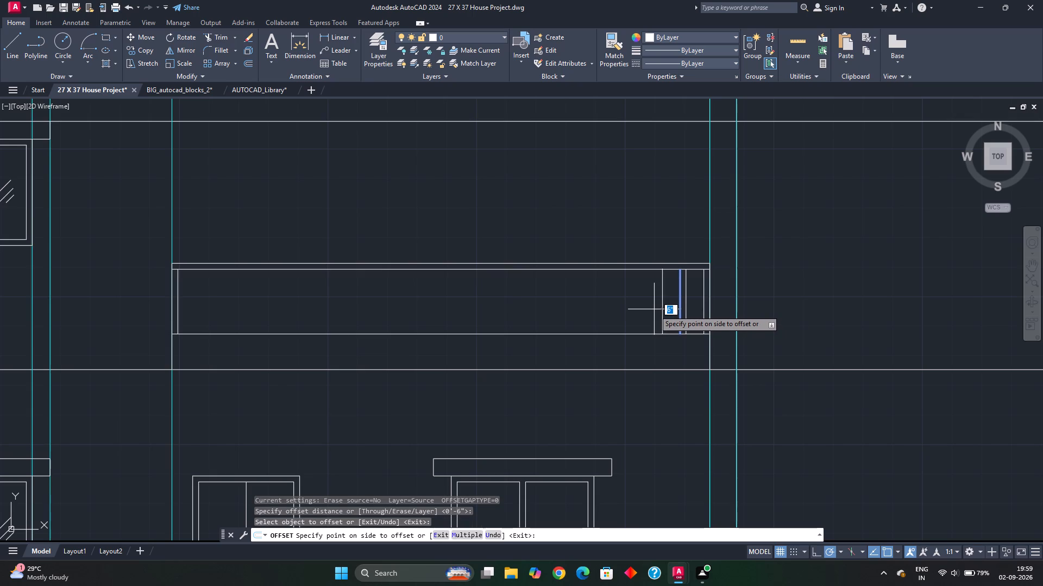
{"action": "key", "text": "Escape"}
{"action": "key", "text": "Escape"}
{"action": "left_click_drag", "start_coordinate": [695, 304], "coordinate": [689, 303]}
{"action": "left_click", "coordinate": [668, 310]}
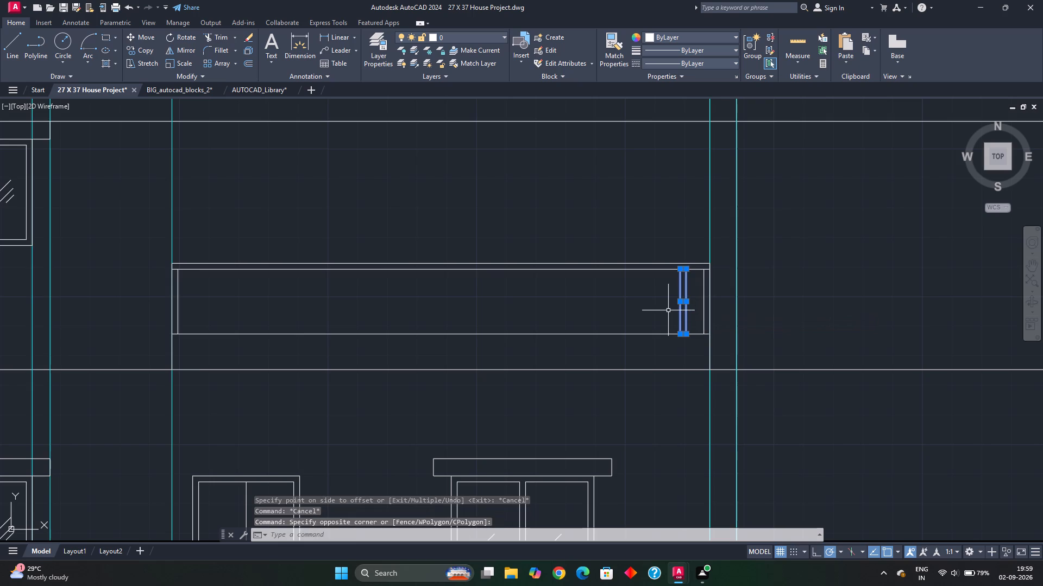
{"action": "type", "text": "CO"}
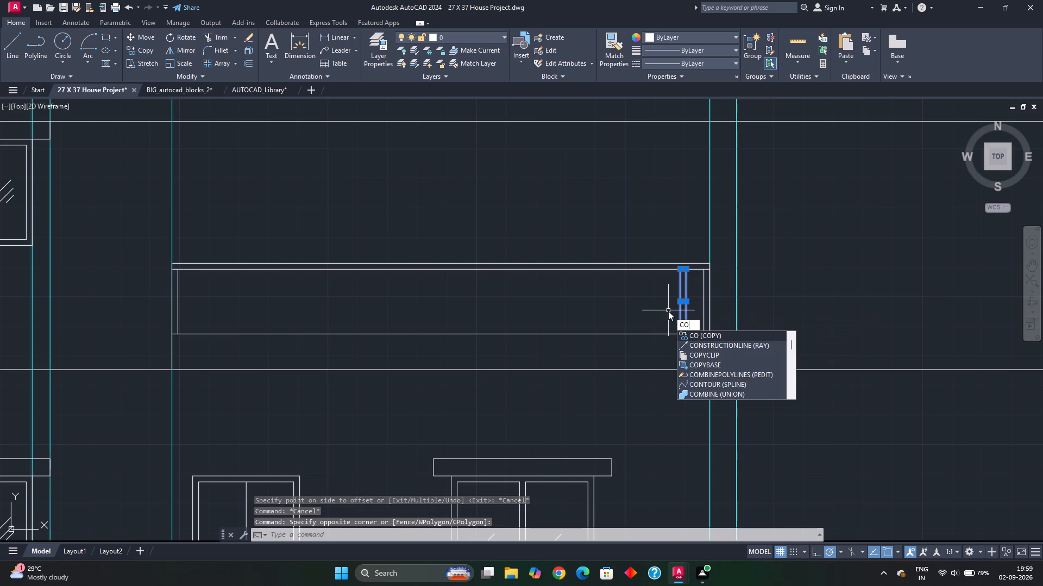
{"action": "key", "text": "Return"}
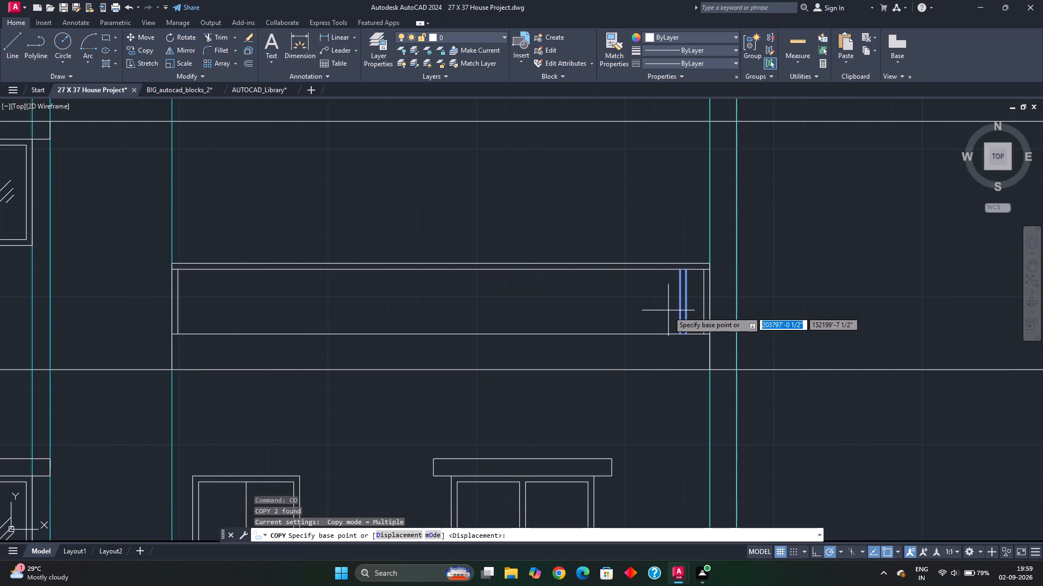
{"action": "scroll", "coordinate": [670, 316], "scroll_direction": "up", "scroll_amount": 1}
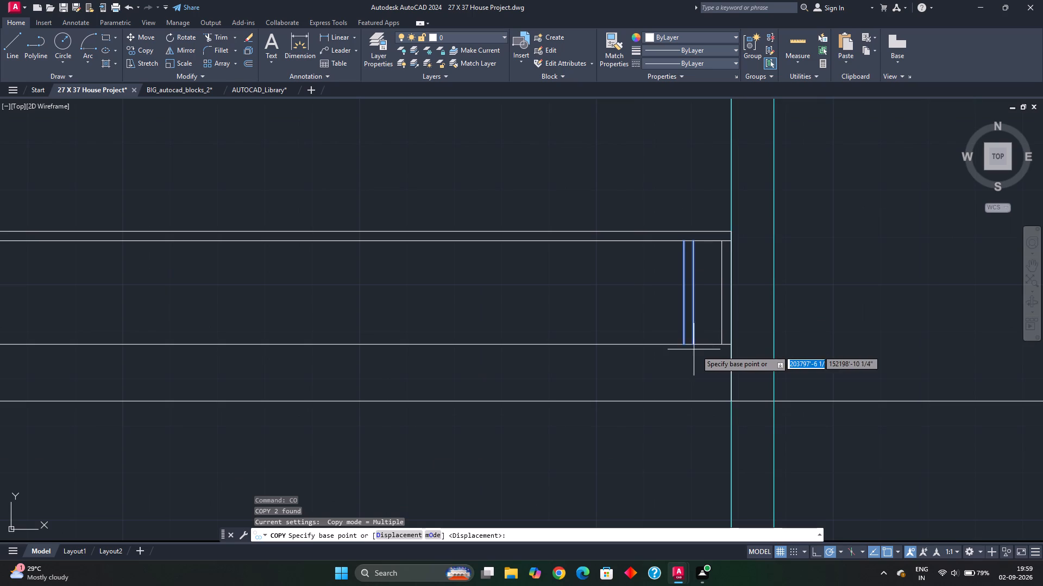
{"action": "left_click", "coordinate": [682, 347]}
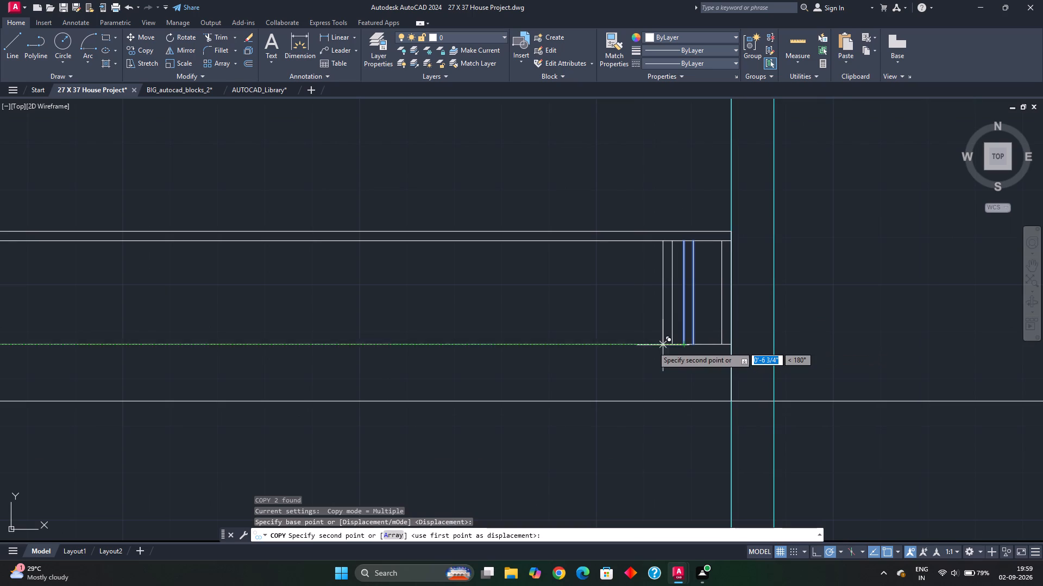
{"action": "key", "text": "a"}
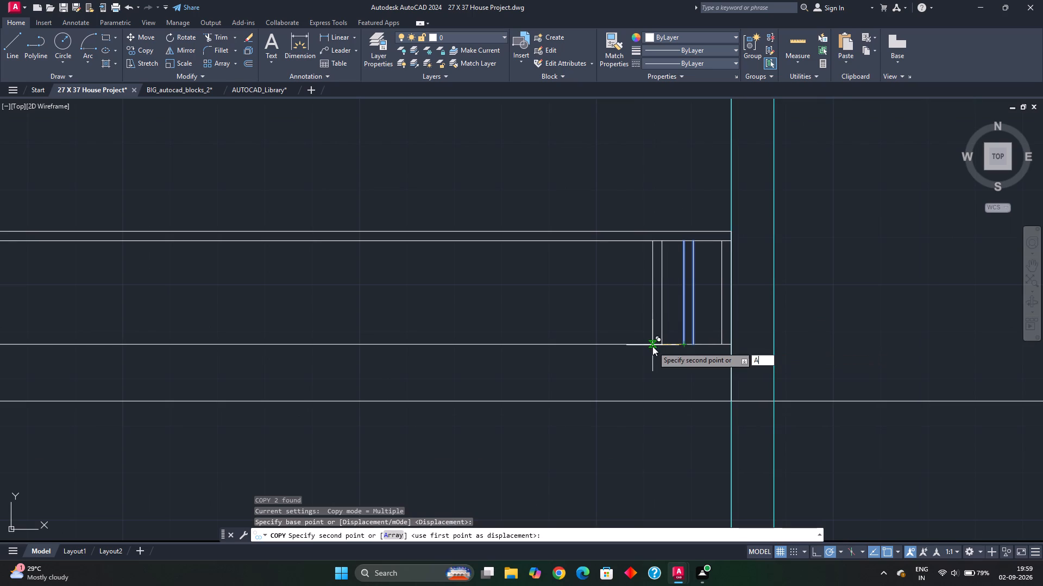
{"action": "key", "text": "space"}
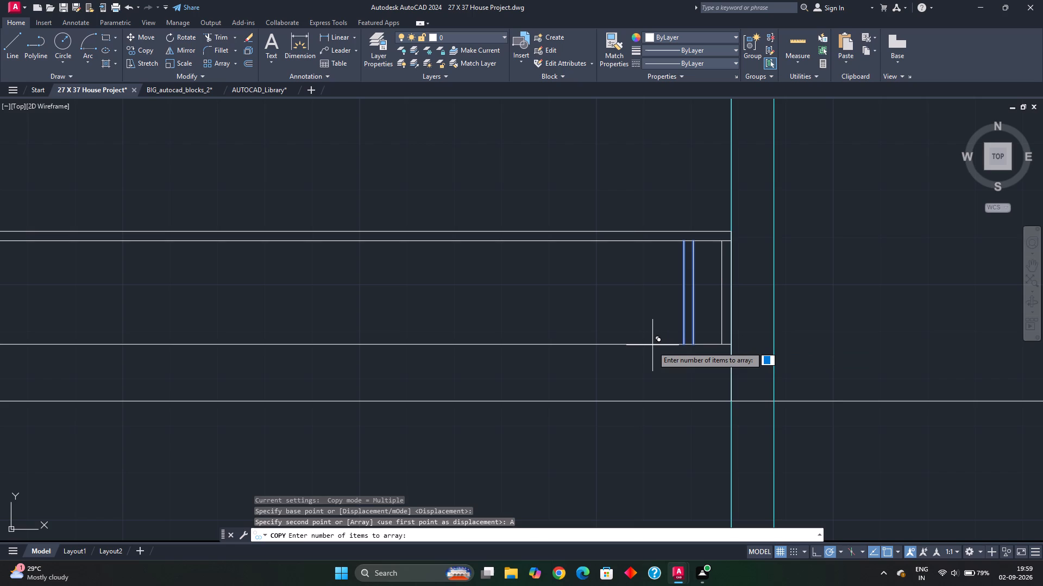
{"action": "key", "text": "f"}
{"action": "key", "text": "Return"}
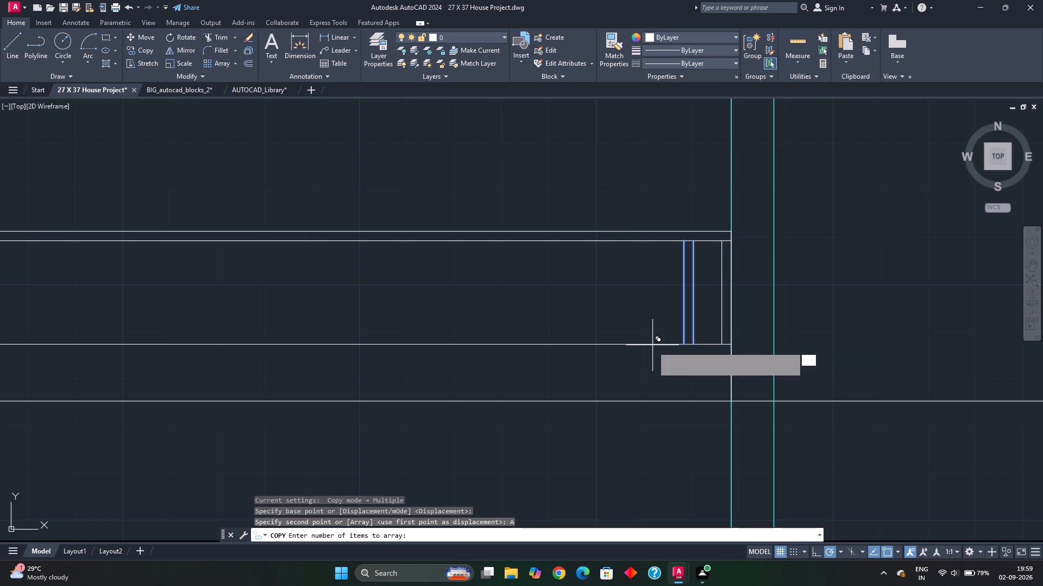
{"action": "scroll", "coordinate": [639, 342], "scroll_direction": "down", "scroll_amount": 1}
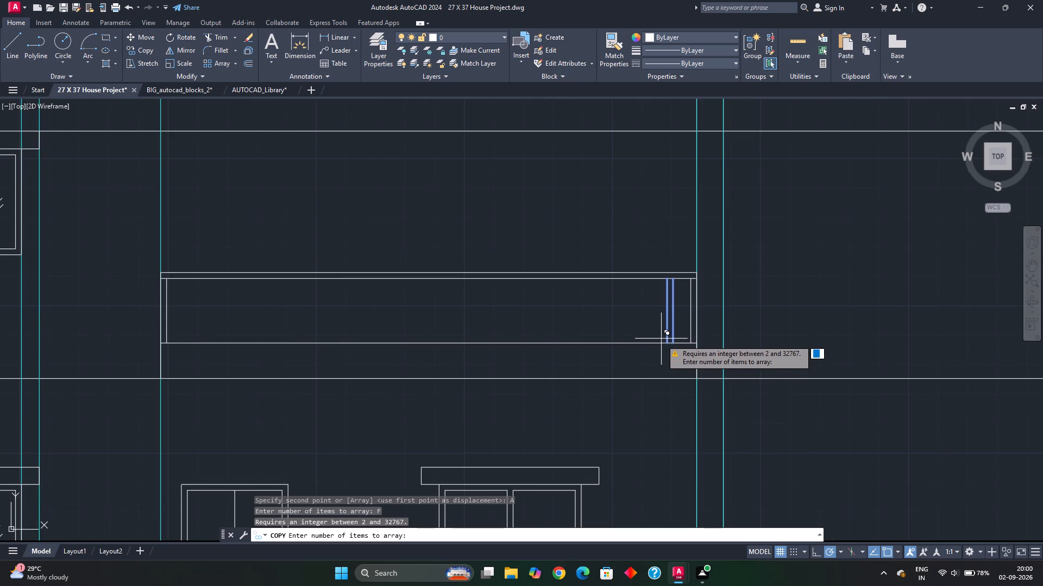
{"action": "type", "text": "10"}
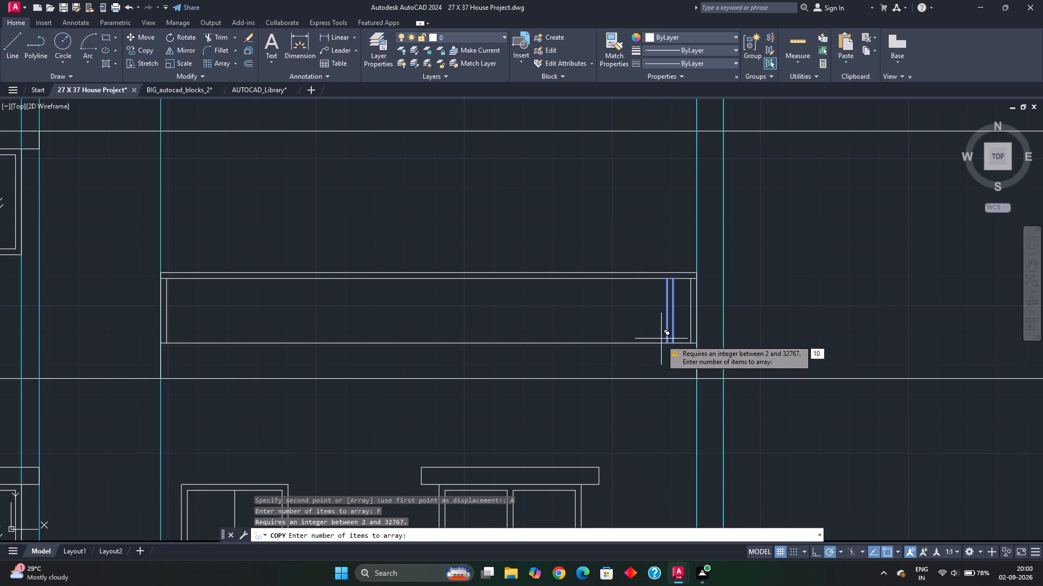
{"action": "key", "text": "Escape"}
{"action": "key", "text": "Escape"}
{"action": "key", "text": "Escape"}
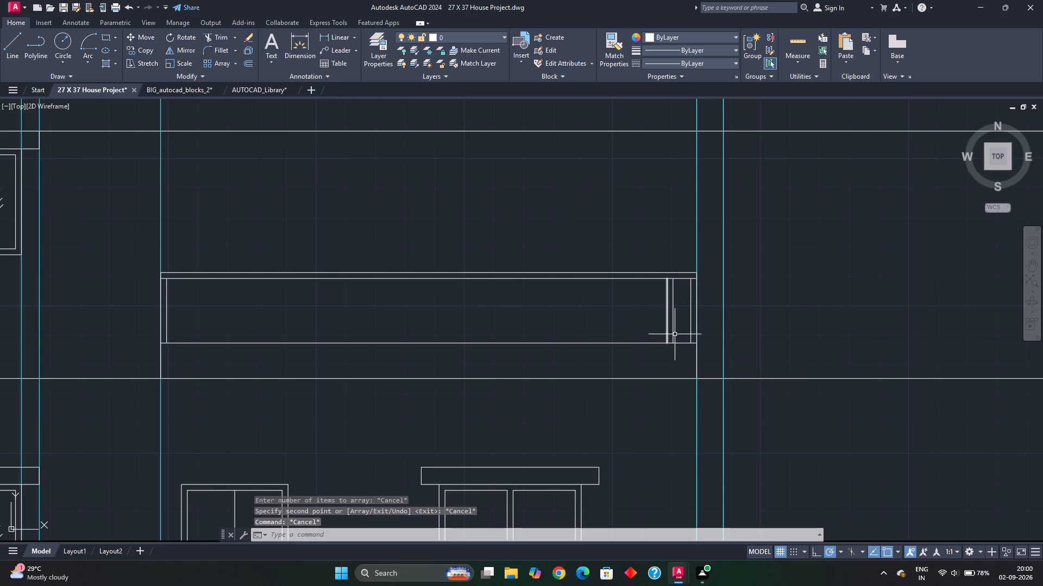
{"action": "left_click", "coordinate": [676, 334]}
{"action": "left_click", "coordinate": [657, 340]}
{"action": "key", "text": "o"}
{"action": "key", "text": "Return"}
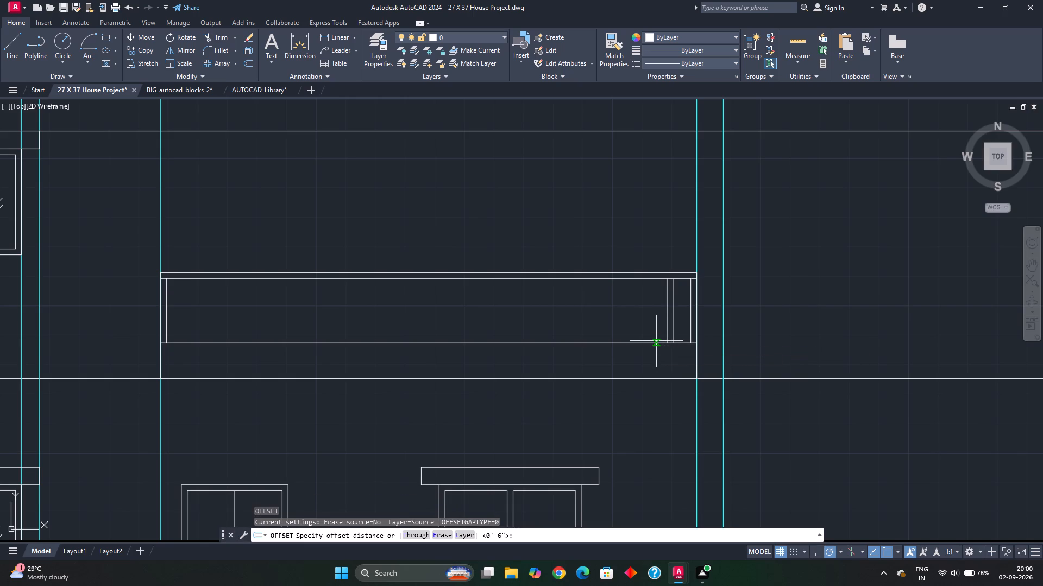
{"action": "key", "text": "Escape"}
Copy the baluster beside the right post as a fitted array of 10 items spanning about 13'-3 3/4" toward the left post.
{"action": "left_click", "coordinate": [682, 326]}
{"action": "left_click", "coordinate": [657, 332]}
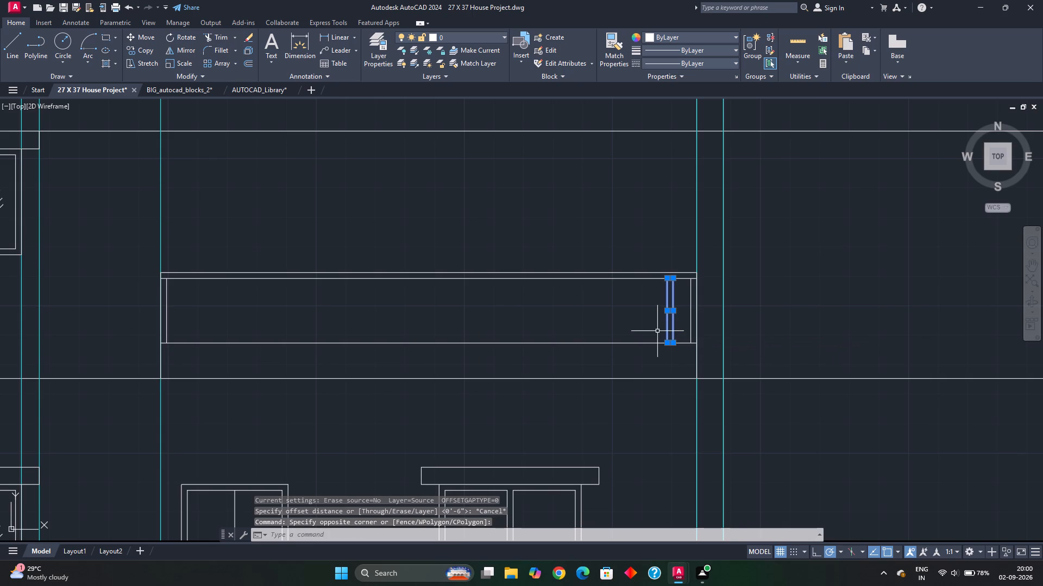
{"action": "key", "text": "c"}
{"action": "key", "text": "o"}
{"action": "key", "text": "Return"}
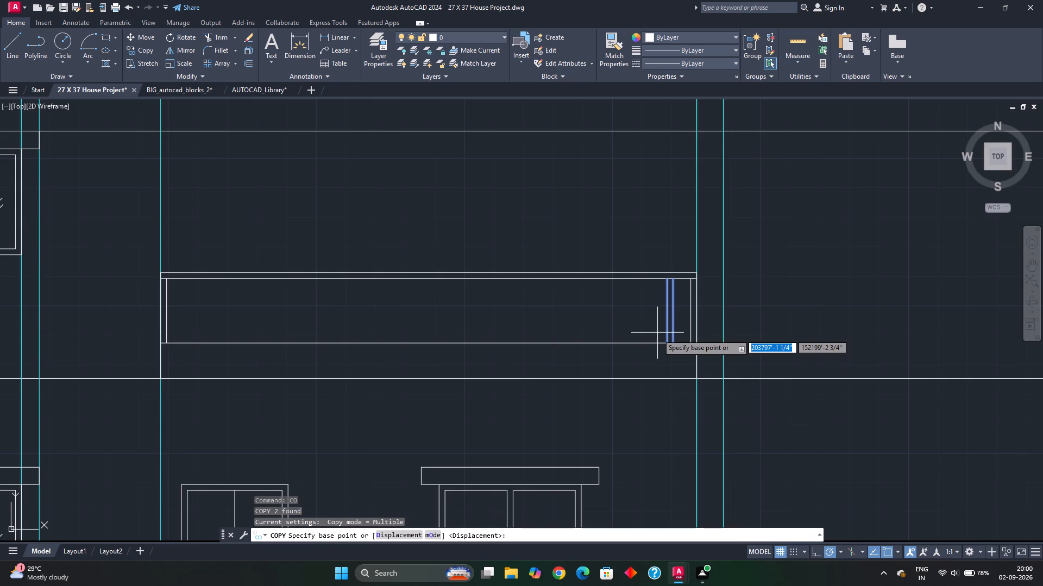
{"action": "scroll", "coordinate": [663, 358], "scroll_direction": "up", "scroll_amount": 3}
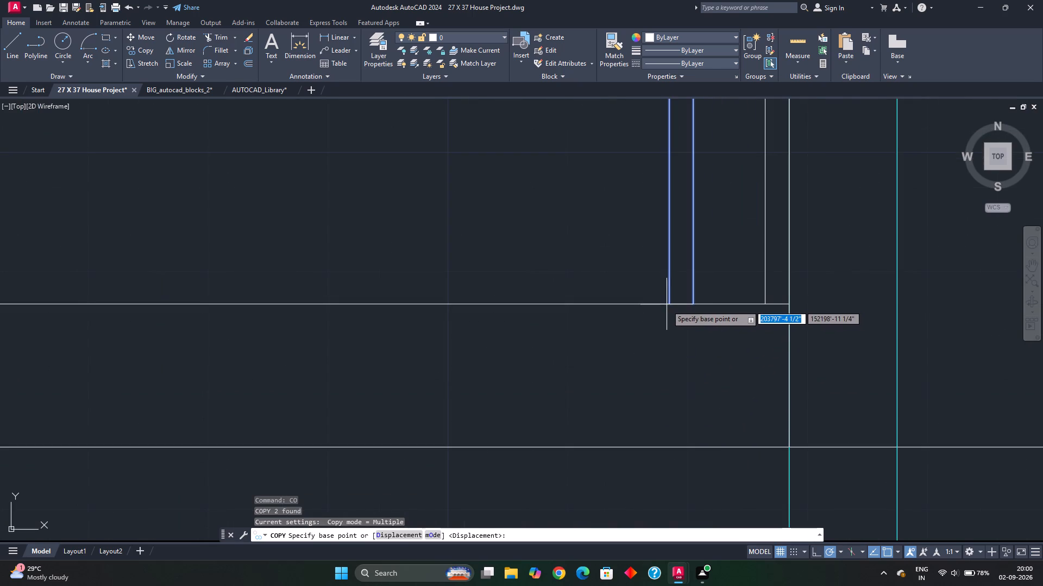
{"action": "left_click", "coordinate": [667, 305]}
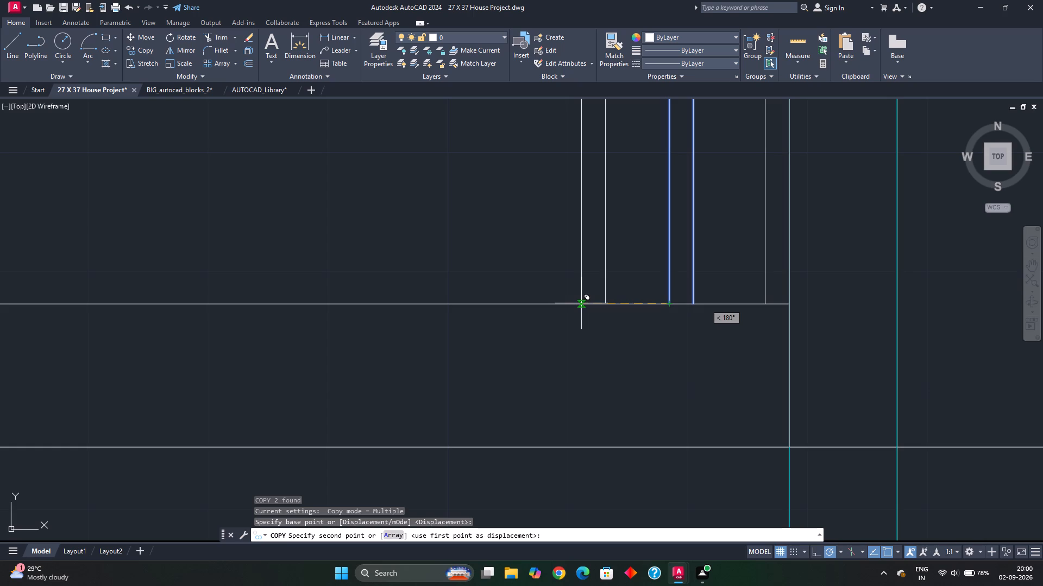
{"action": "key", "text": "a"}
{"action": "key", "text": "Return"}
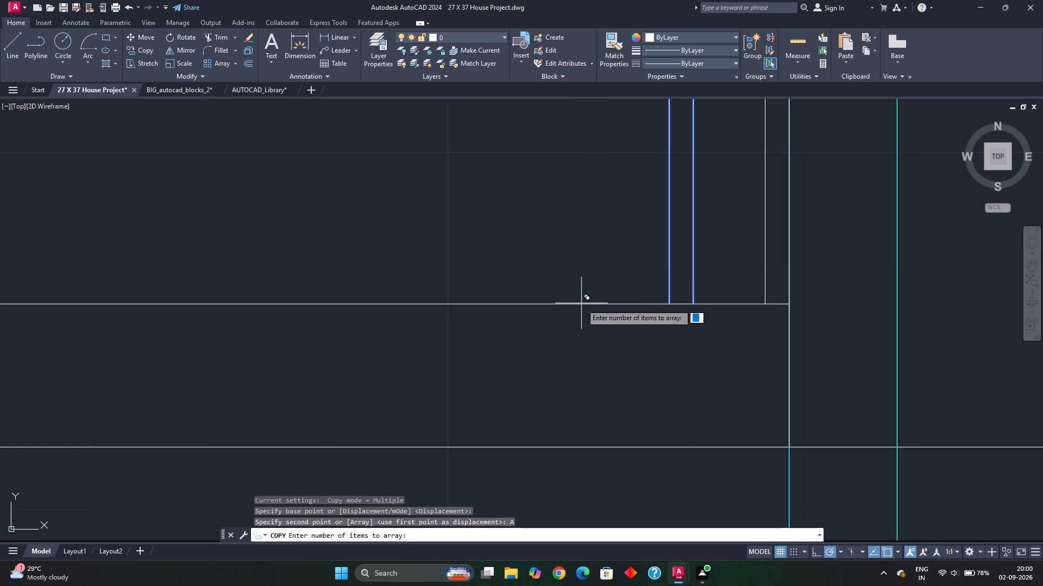
{"action": "type", "text": "10"}
{"action": "key", "text": "Return"}
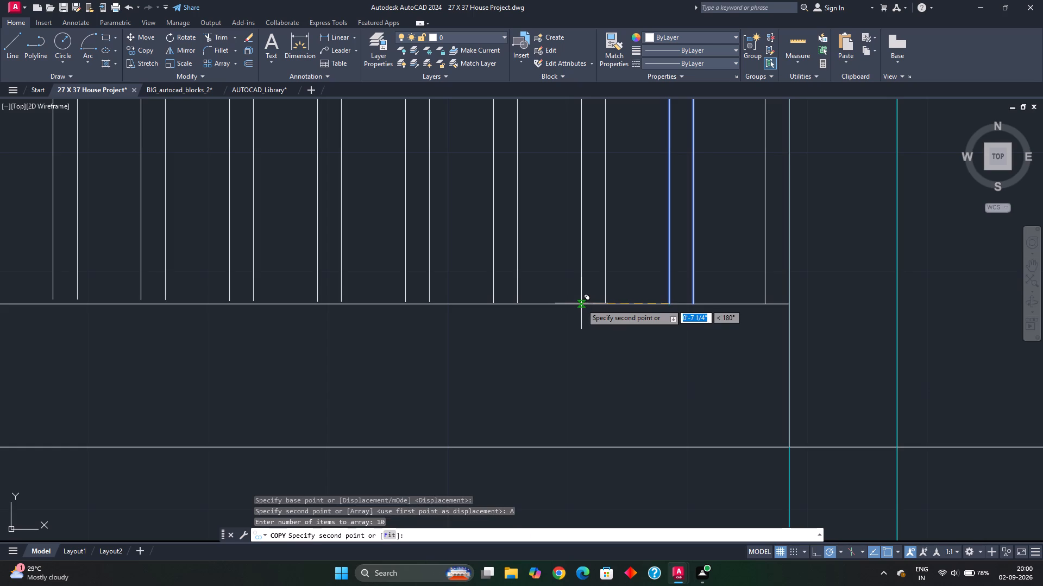
{"action": "scroll", "coordinate": [581, 304], "scroll_direction": "down", "scroll_amount": 2}
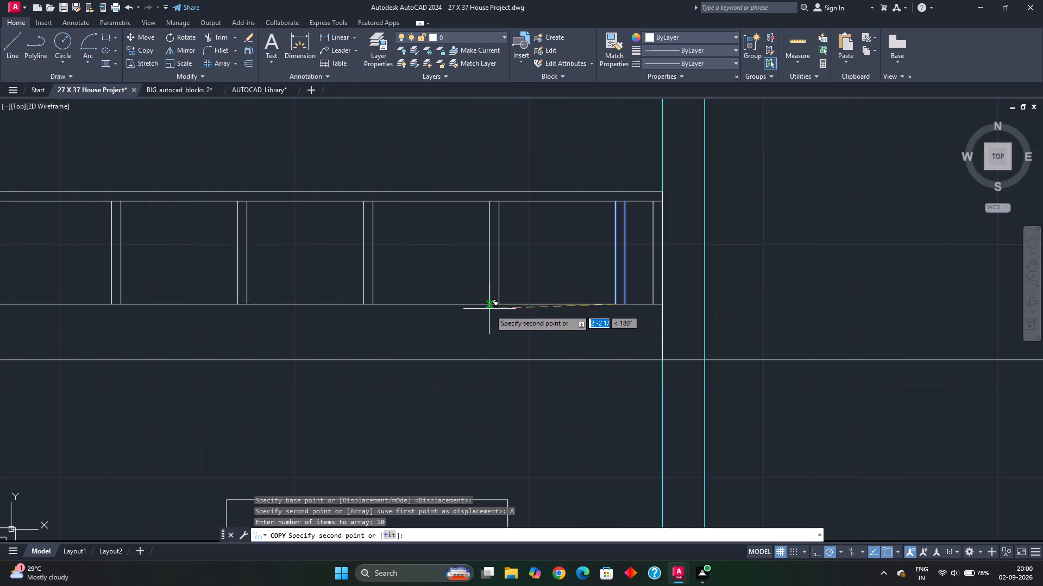
{"action": "middle_click_drag", "start_coordinate": [467, 304], "coordinate": [776, 287]}
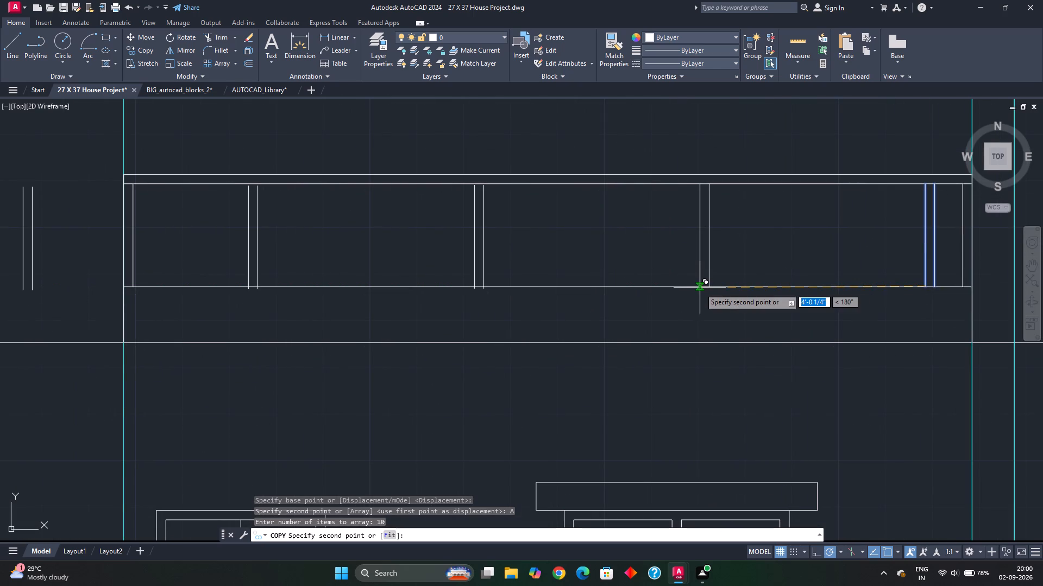
{"action": "key", "text": "f"}
{"action": "key", "text": "Return"}
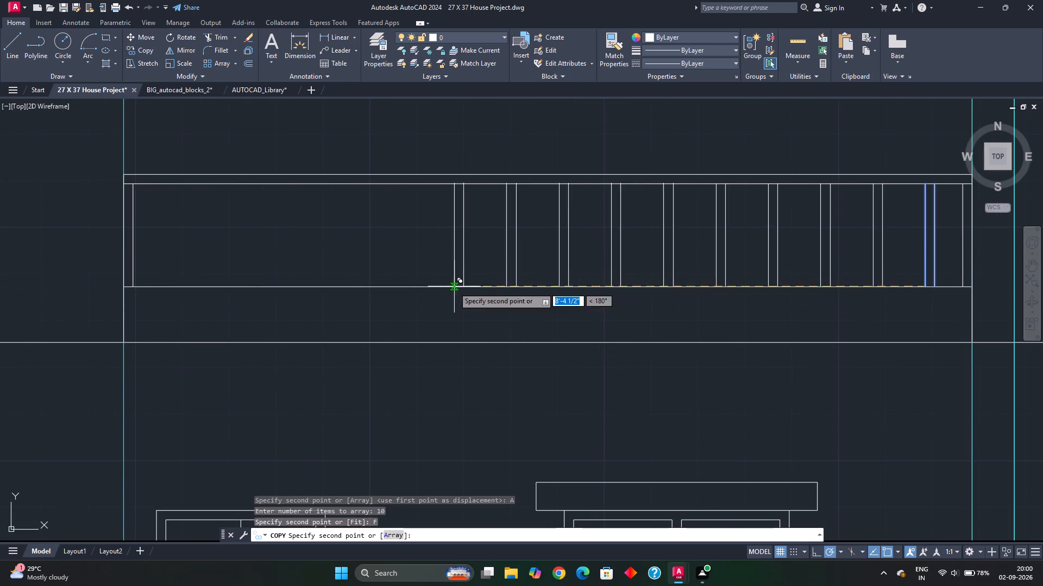
{"action": "middle_click_drag", "start_coordinate": [463, 290], "coordinate": [595, 277]}
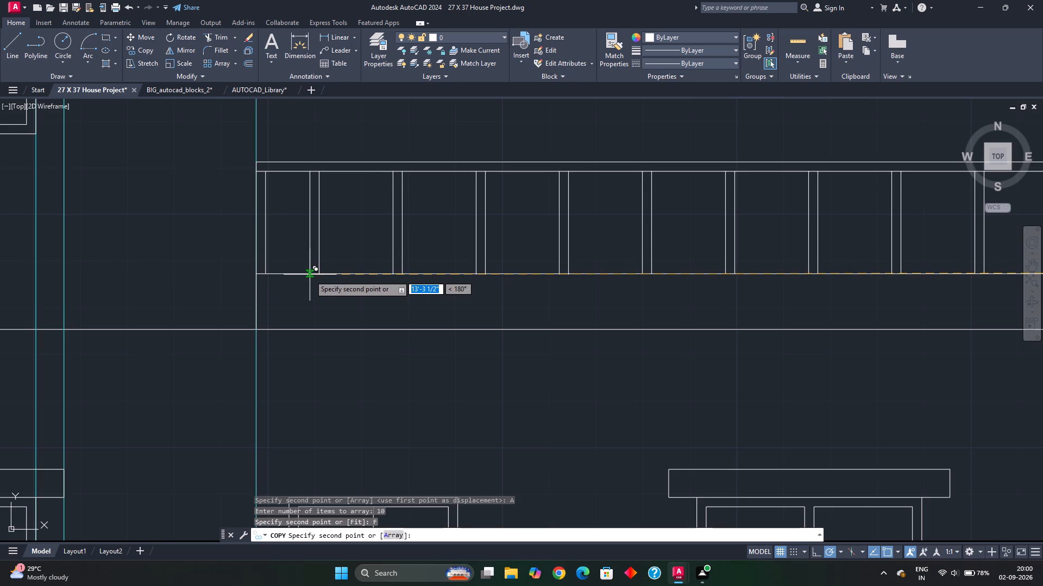
{"action": "key", "text": "F8"}
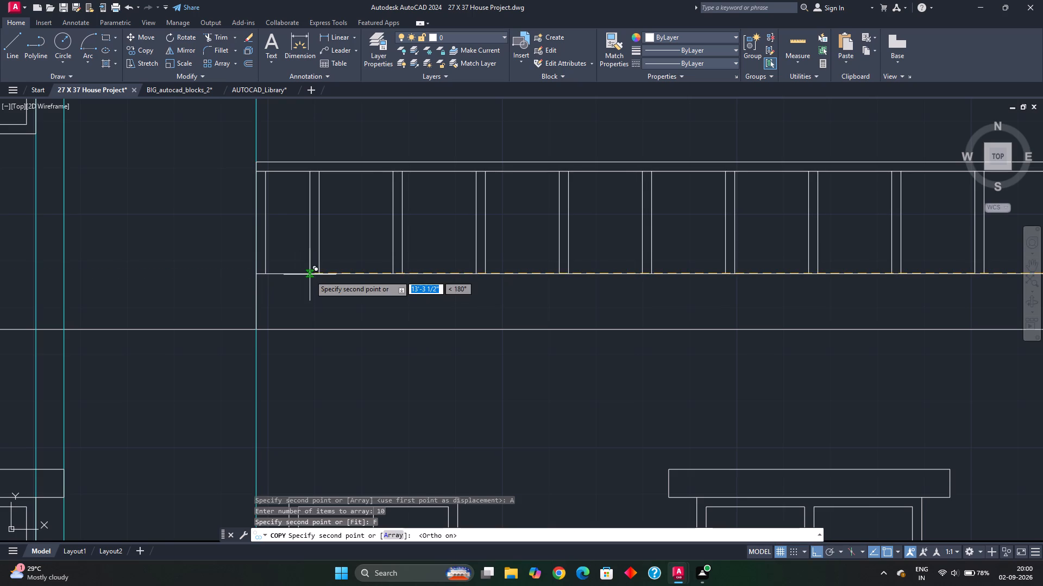
{"action": "scroll", "coordinate": [308, 273], "scroll_direction": "down", "scroll_amount": 2}
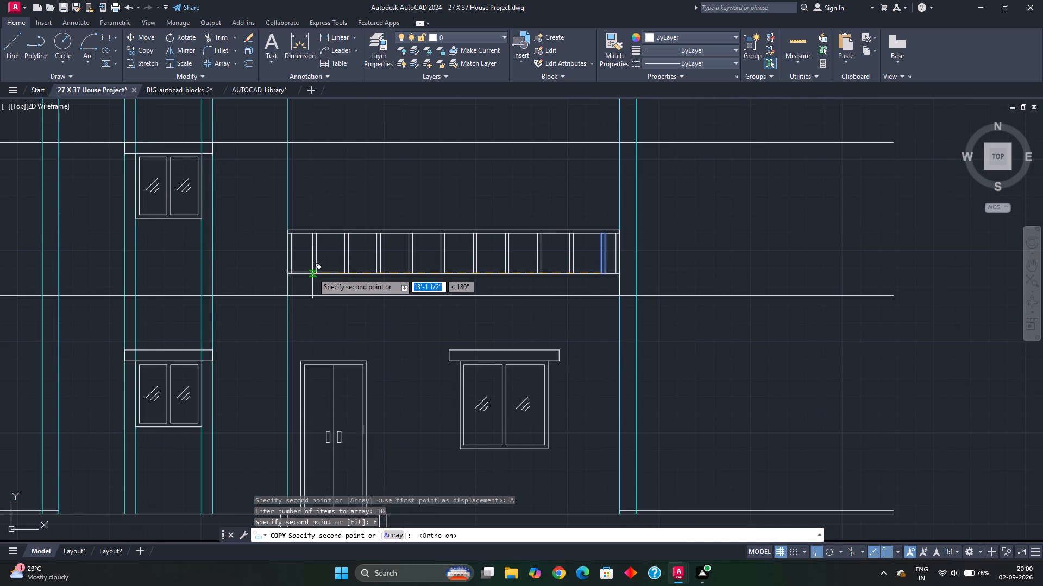
{"action": "scroll", "coordinate": [312, 273], "scroll_direction": "up", "scroll_amount": 1}
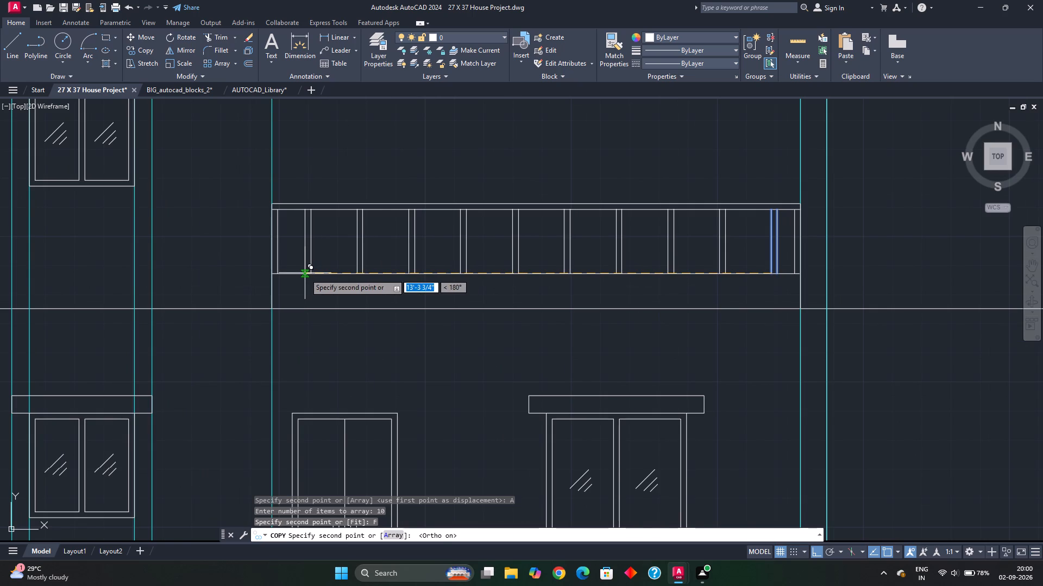
{"action": "left_click", "coordinate": [305, 273]}
{"action": "key", "text": "Escape"}
{"action": "scroll", "coordinate": [417, 310], "scroll_direction": "down", "scroll_amount": 2}
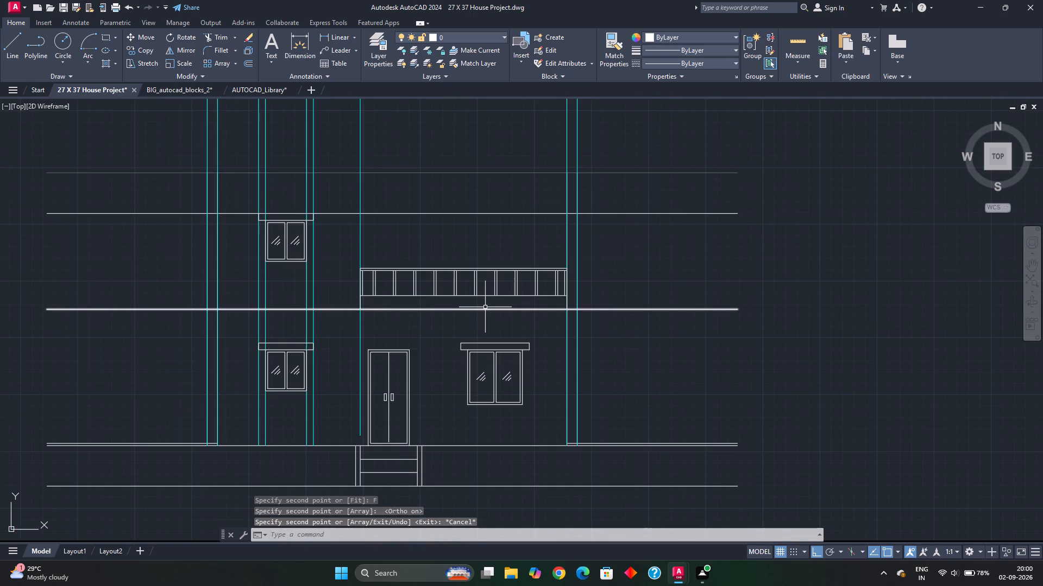
Offset the horizontal floor line just below the balcony railing 7' upward.
{"action": "middle_click_drag", "start_coordinate": [468, 273], "coordinate": [475, 282]}
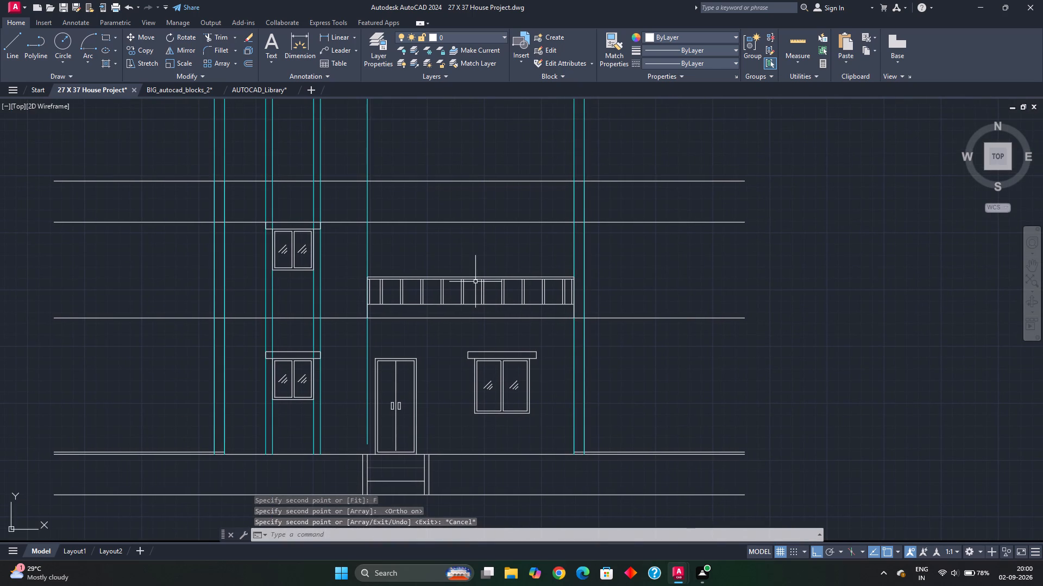
{"action": "left_click", "coordinate": [474, 319]}
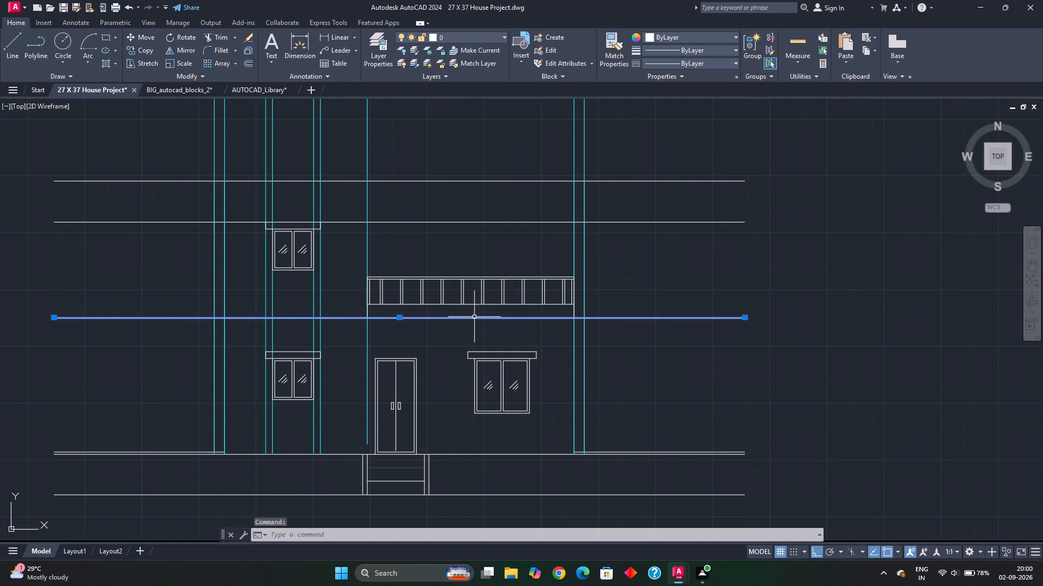
{"action": "key", "text": "o"}
{"action": "key", "text": "Return"}
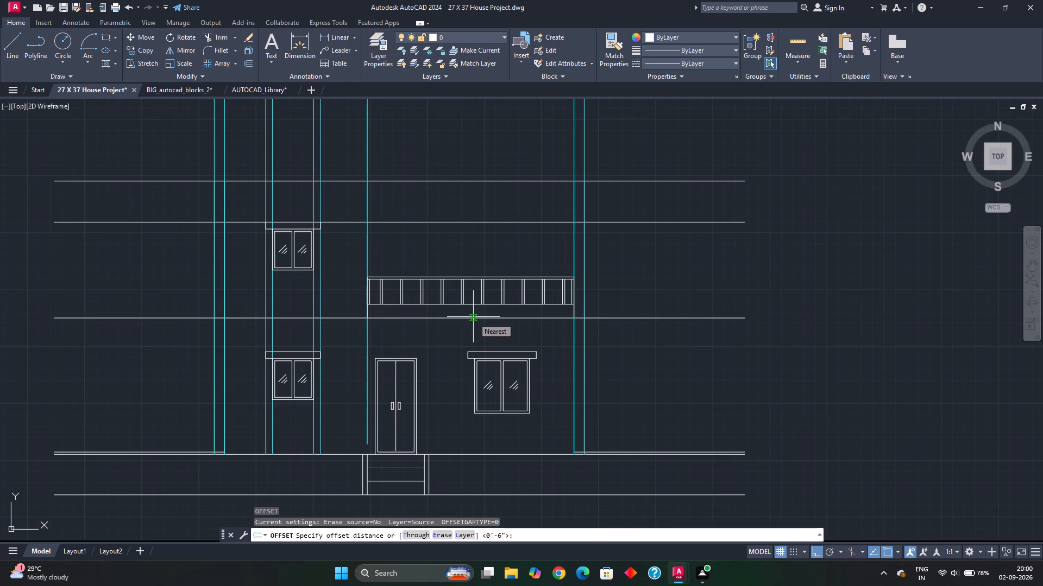
{"action": "type", "text": "7'"}
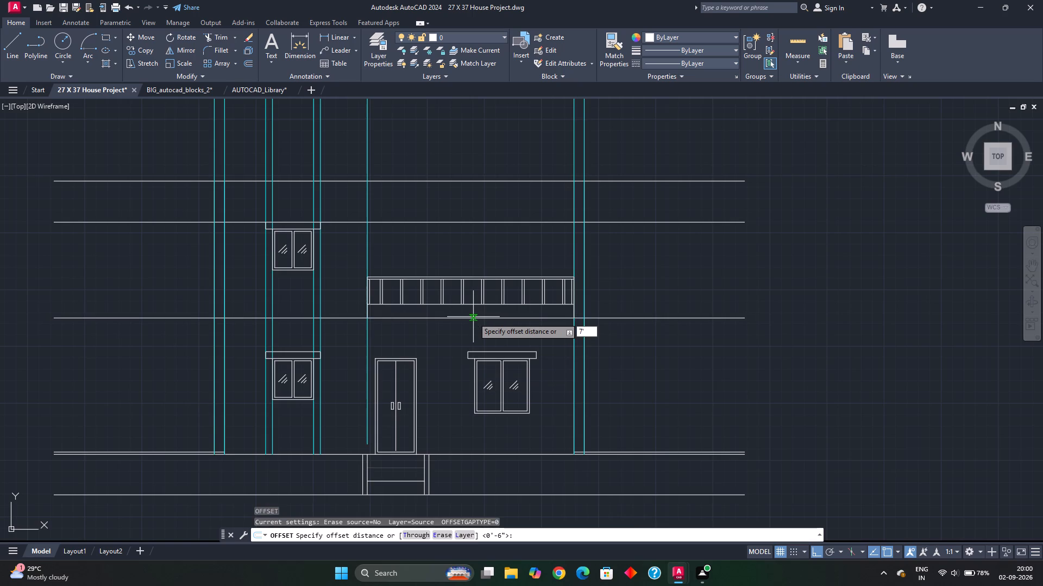
{"action": "key", "text": "Return"}
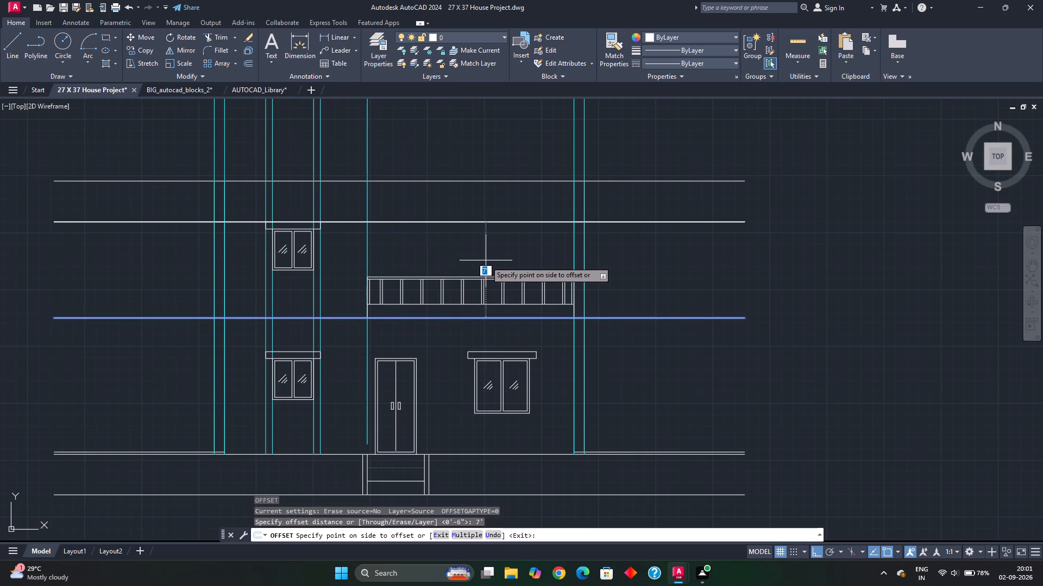
{"action": "left_click", "coordinate": [486, 261]}
{"action": "scroll", "coordinate": [486, 261], "scroll_direction": "down", "scroll_amount": 3}
{"action": "middle_click_drag", "start_coordinate": [500, 188], "coordinate": [497, 336]}
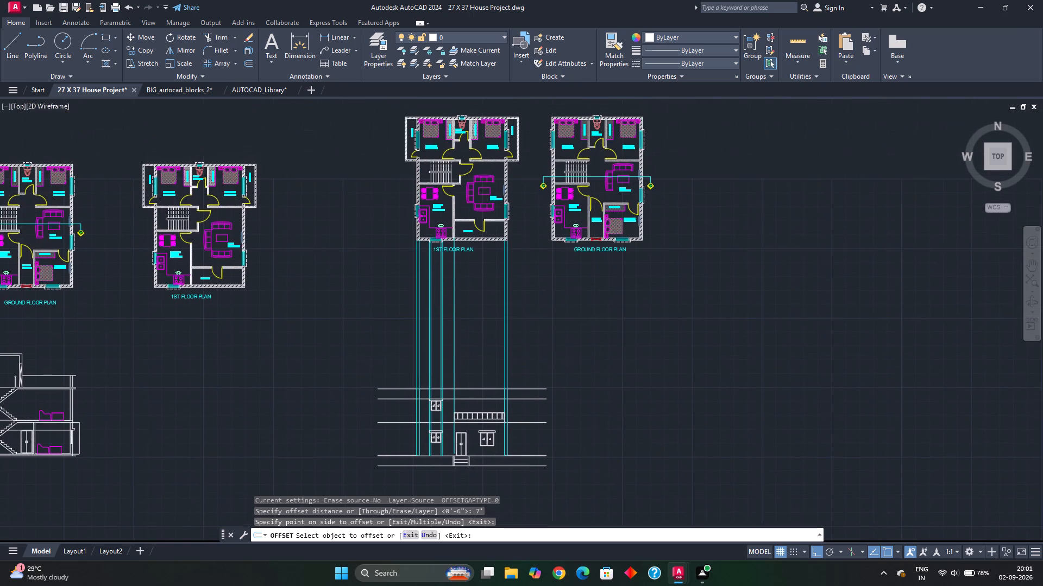
{"action": "scroll", "coordinate": [478, 267], "scroll_direction": "up", "scroll_amount": 1}
{"action": "middle_click", "coordinate": [478, 266]}
{"action": "key", "text": "Escape"}
{"action": "key", "text": "Escape"}
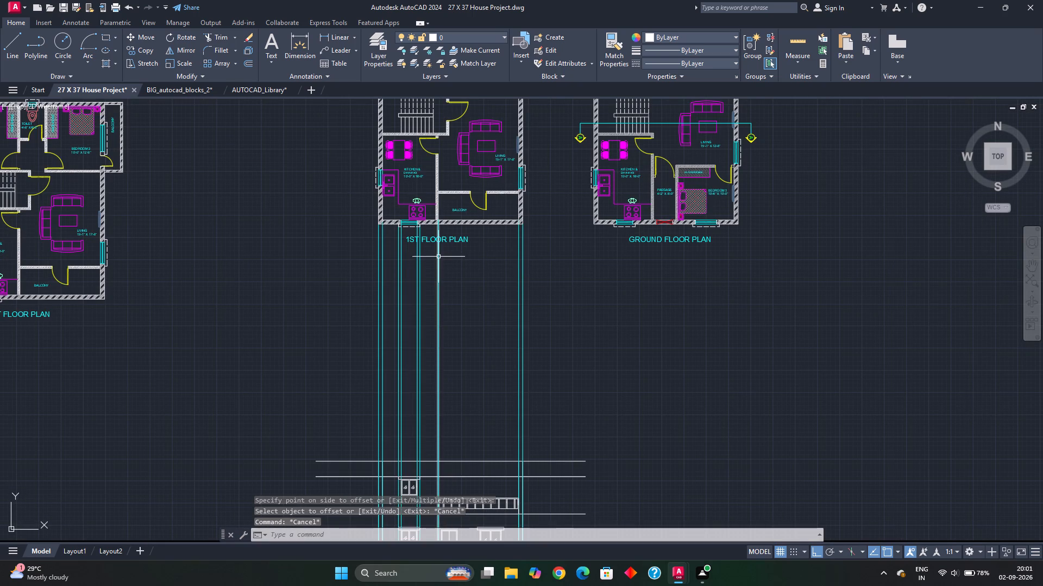
Copy the projection line at the balcony's inner wall corner to both jambs of the balcony door in the first-floor plan.
{"action": "left_click", "coordinate": [438, 257]}
{"action": "type", "text": "CO"}
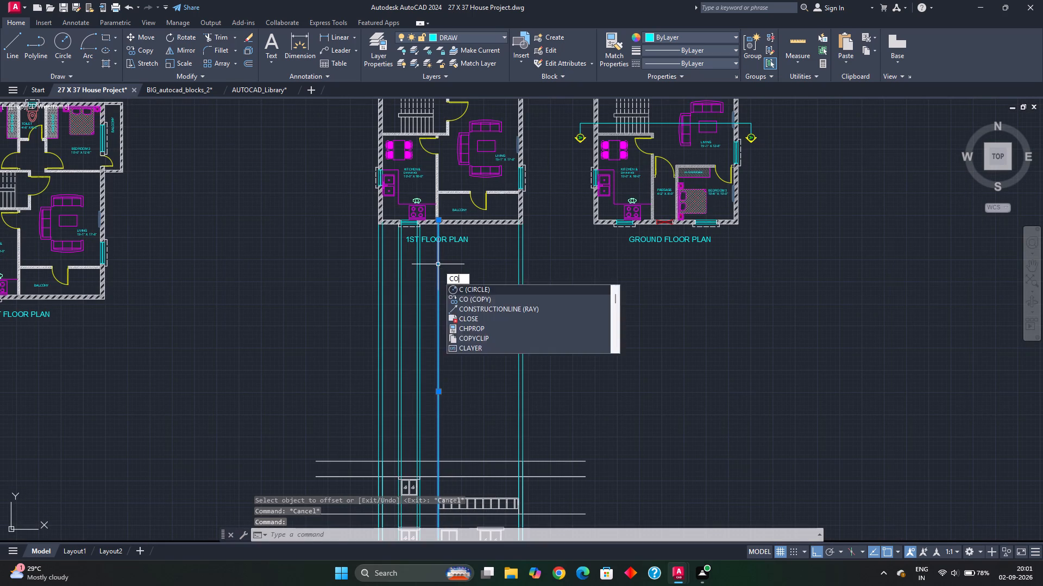
{"action": "key", "text": "Return"}
{"action": "scroll", "coordinate": [438, 226], "scroll_direction": "up", "scroll_amount": 2}
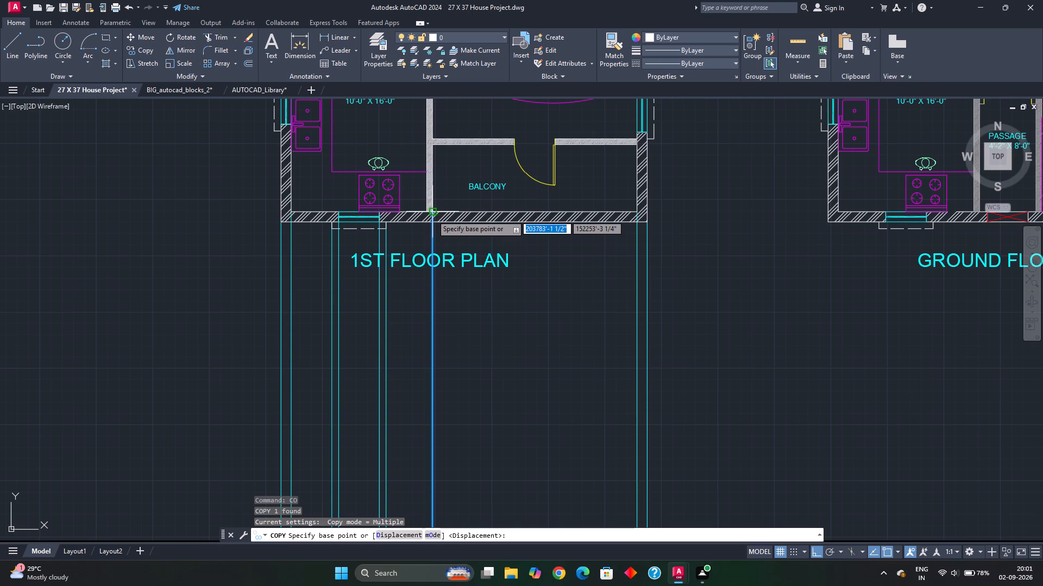
{"action": "left_click", "coordinate": [432, 215]}
{"action": "scroll", "coordinate": [512, 139], "scroll_direction": "up", "scroll_amount": 3}
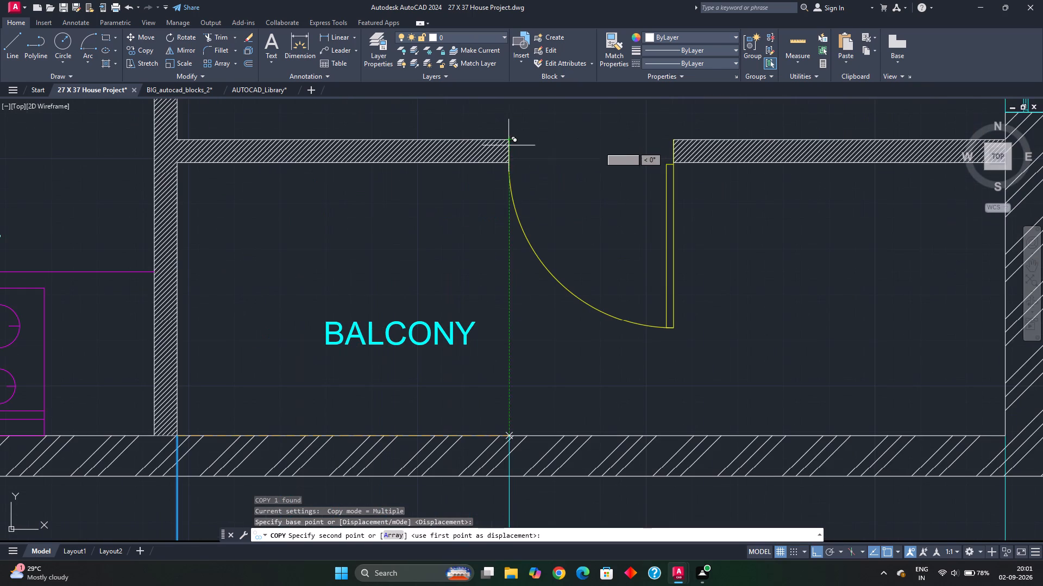
{"action": "left_click", "coordinate": [508, 139]}
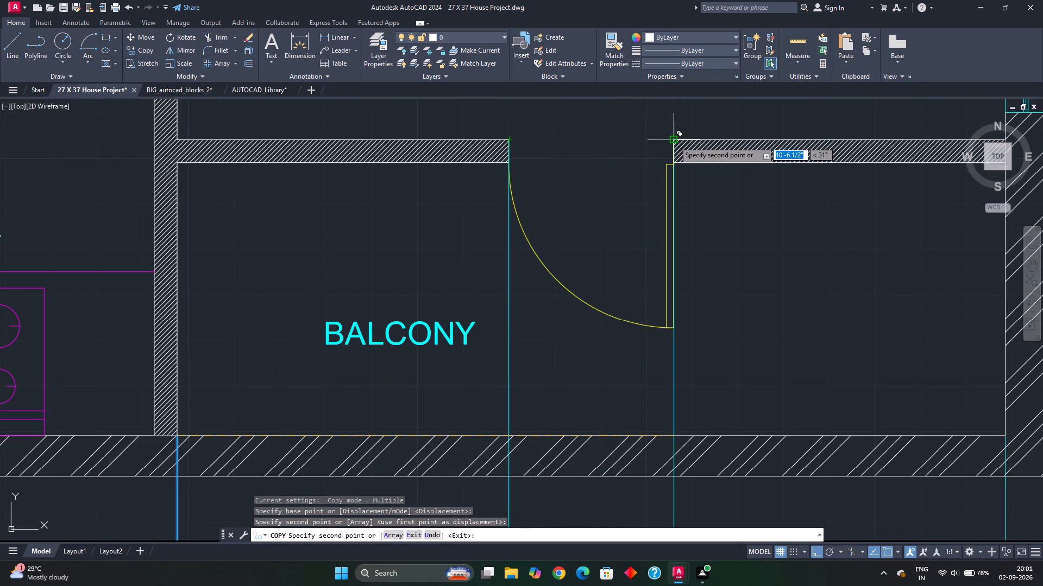
{"action": "left_click", "coordinate": [674, 141]}
{"action": "scroll", "coordinate": [694, 230], "scroll_direction": "down", "scroll_amount": 3}
{"action": "middle_click_drag", "start_coordinate": [709, 322], "coordinate": [652, 96]}
{"action": "scroll", "coordinate": [648, 313], "scroll_direction": "down", "scroll_amount": 2}
{"action": "middle_click_drag", "start_coordinate": [647, 317], "coordinate": [633, 263]}
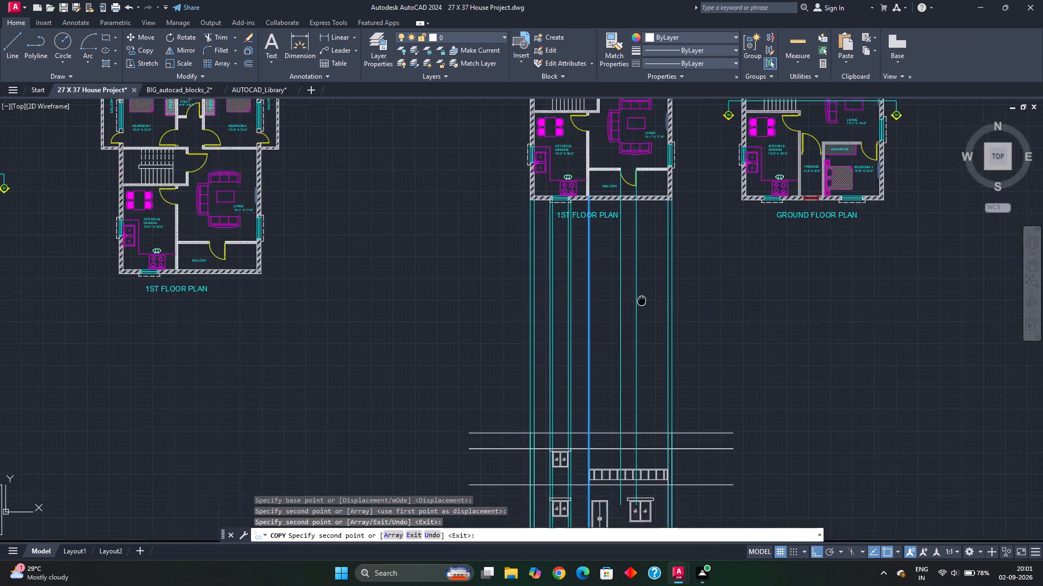
{"action": "middle_click_drag", "start_coordinate": [633, 263], "coordinate": [602, 149]}
{"action": "scroll", "coordinate": [587, 312], "scroll_direction": "up", "scroll_amount": 2}
{"action": "key", "text": "Escape"}
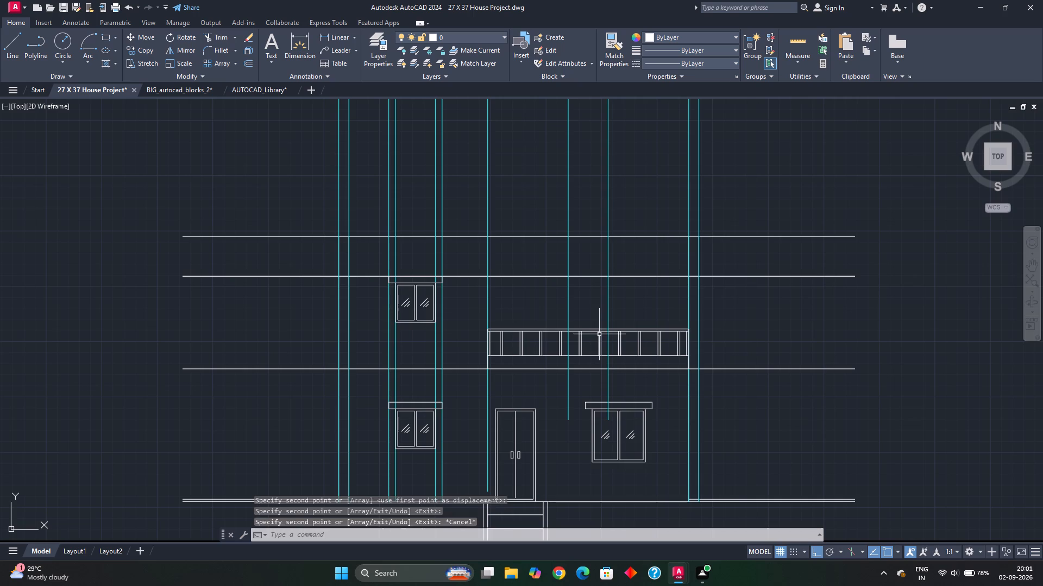
{"action": "key", "text": "Escape"}
Measure the spacing between the two balcony door projection lines above the railing in the elevation.
{"action": "middle_click_drag", "start_coordinate": [573, 377], "coordinate": [573, 359]}
{"action": "scroll", "coordinate": [591, 319], "scroll_direction": "up", "scroll_amount": 1}
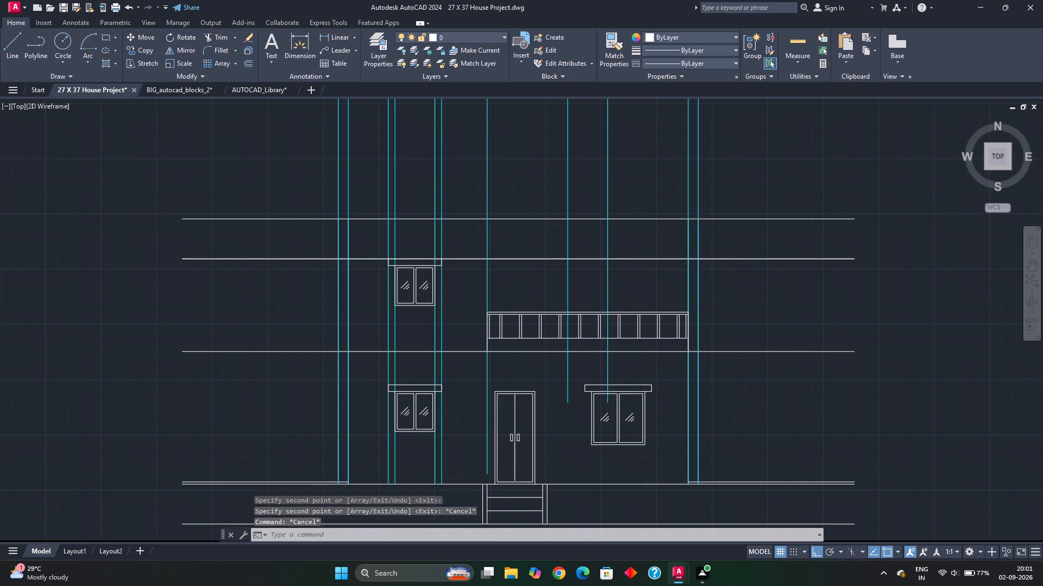
{"action": "scroll", "coordinate": [591, 319], "scroll_direction": "up", "scroll_amount": 1}
{"action": "middle_click_drag", "start_coordinate": [591, 321], "coordinate": [586, 340]}
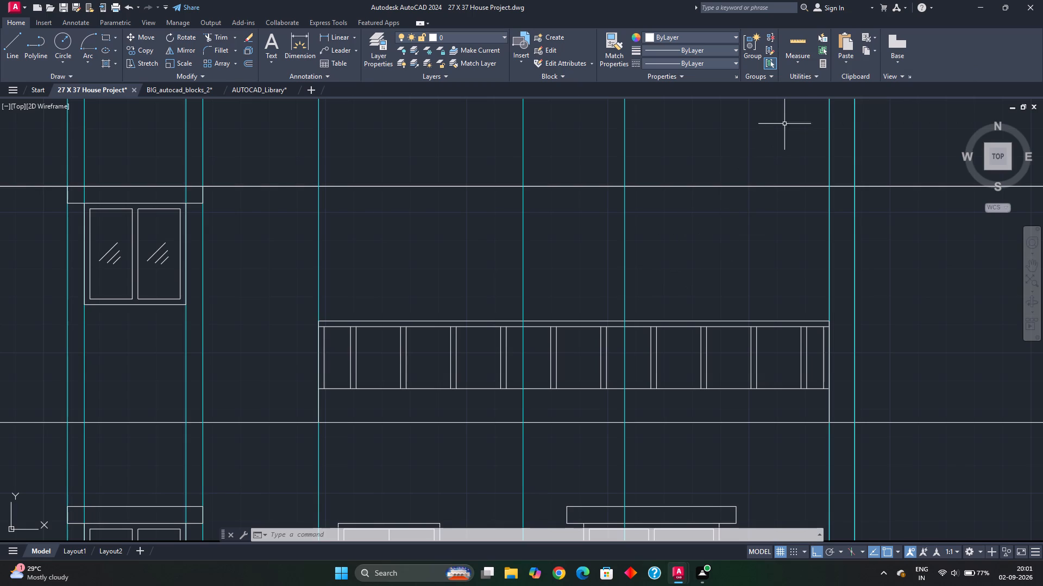
{"action": "left_click", "coordinate": [804, 41]}
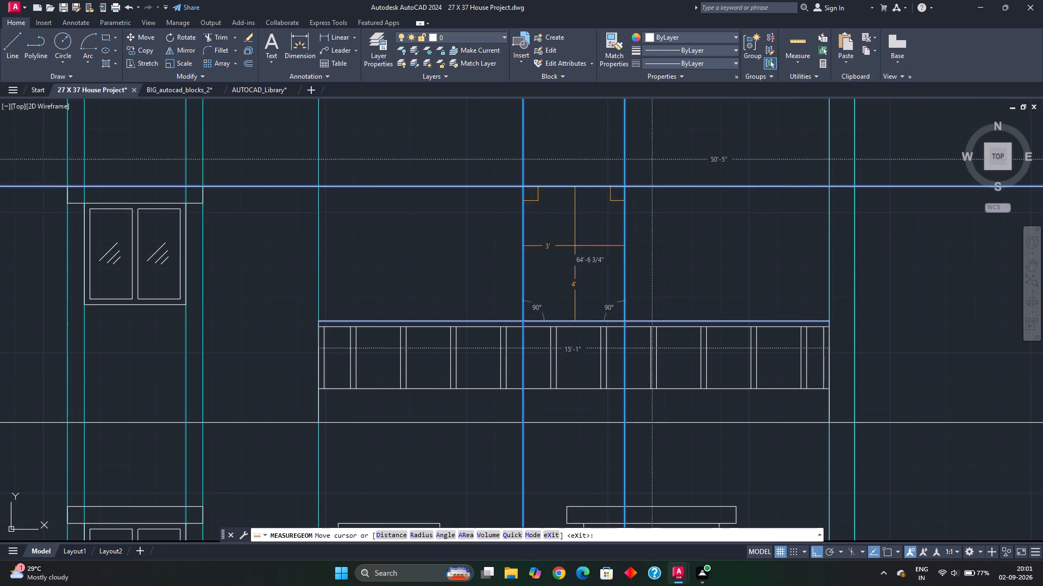
{"action": "key", "text": "Escape"}
Check the balcony door opening in the first-floor plan, and remeasure the spacing between its two projection lines above the elevation's railing.
{"action": "scroll", "coordinate": [559, 263], "scroll_direction": "down", "scroll_amount": 1}
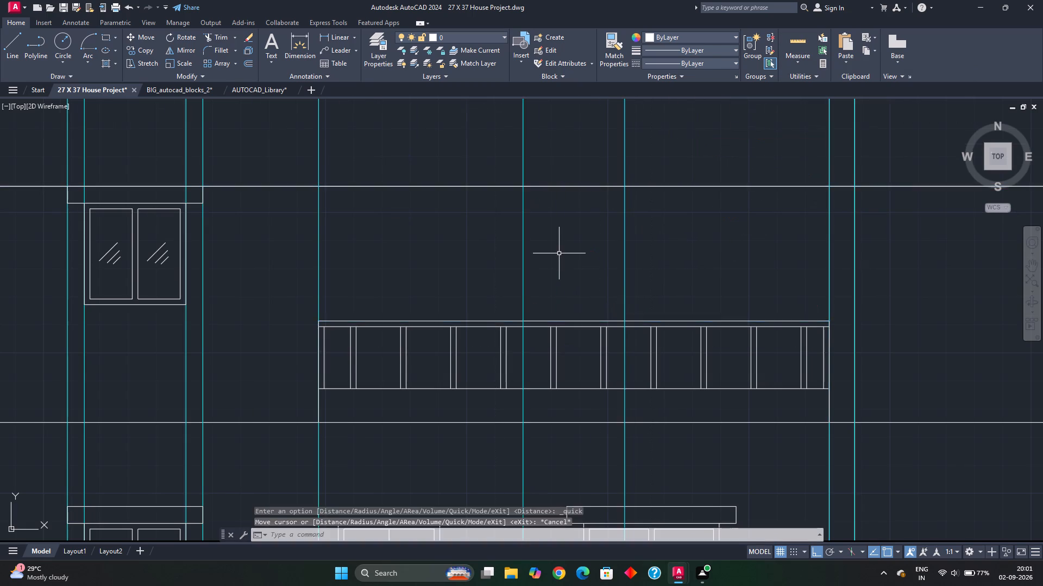
{"action": "scroll", "coordinate": [559, 265], "scroll_direction": "down", "scroll_amount": 1}
{"action": "middle_click_drag", "start_coordinate": [557, 267], "coordinate": [571, 200]}
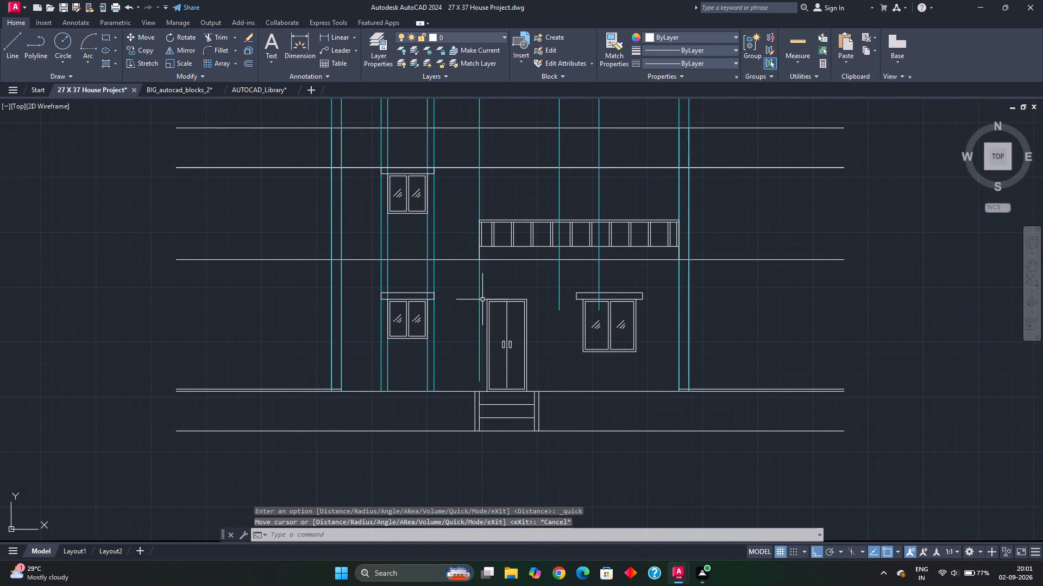
{"action": "scroll", "coordinate": [510, 279], "scroll_direction": "down", "scroll_amount": 1}
{"action": "middle_click_drag", "start_coordinate": [542, 216], "coordinate": [553, 366]}
{"action": "middle_click_drag", "start_coordinate": [549, 188], "coordinate": [543, 365]}
{"action": "middle_click_drag", "start_coordinate": [540, 203], "coordinate": [538, 300]}
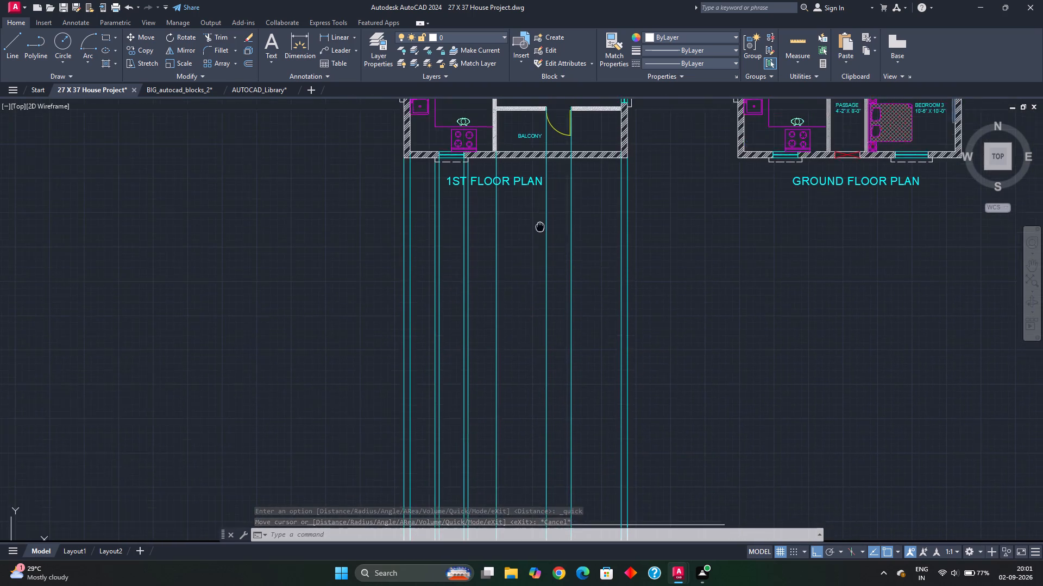
{"action": "middle_click_drag", "start_coordinate": [538, 300], "coordinate": [538, 348]}
{"action": "scroll", "coordinate": [562, 244], "scroll_direction": "up", "scroll_amount": 2}
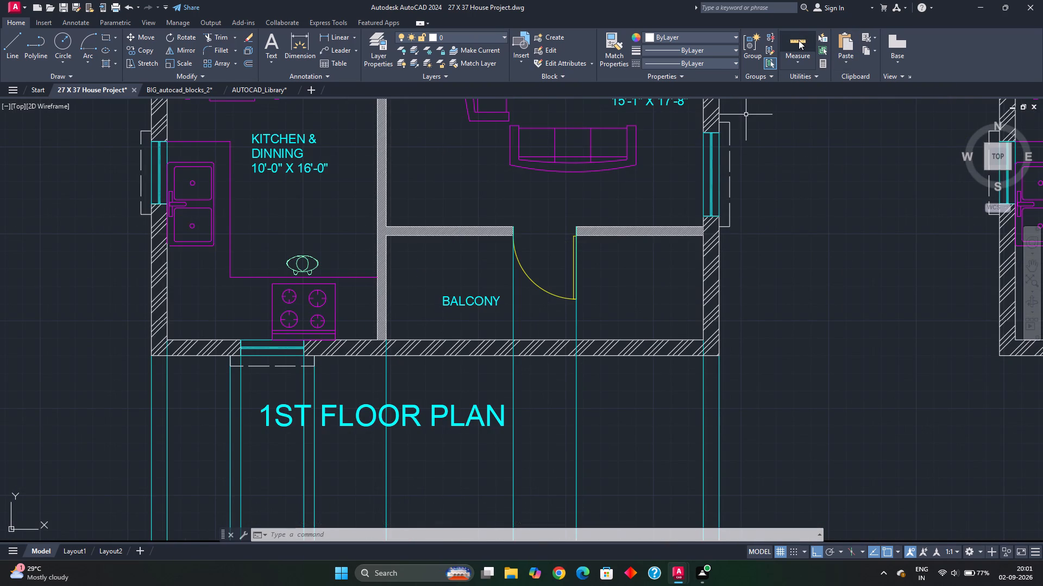
{"action": "left_click", "coordinate": [799, 40]}
{"action": "scroll", "coordinate": [751, 207], "scroll_direction": "down", "scroll_amount": 3}
{"action": "middle_click_drag", "start_coordinate": [723, 296], "coordinate": [700, 41]}
{"action": "scroll", "coordinate": [651, 246], "scroll_direction": "up", "scroll_amount": 2}
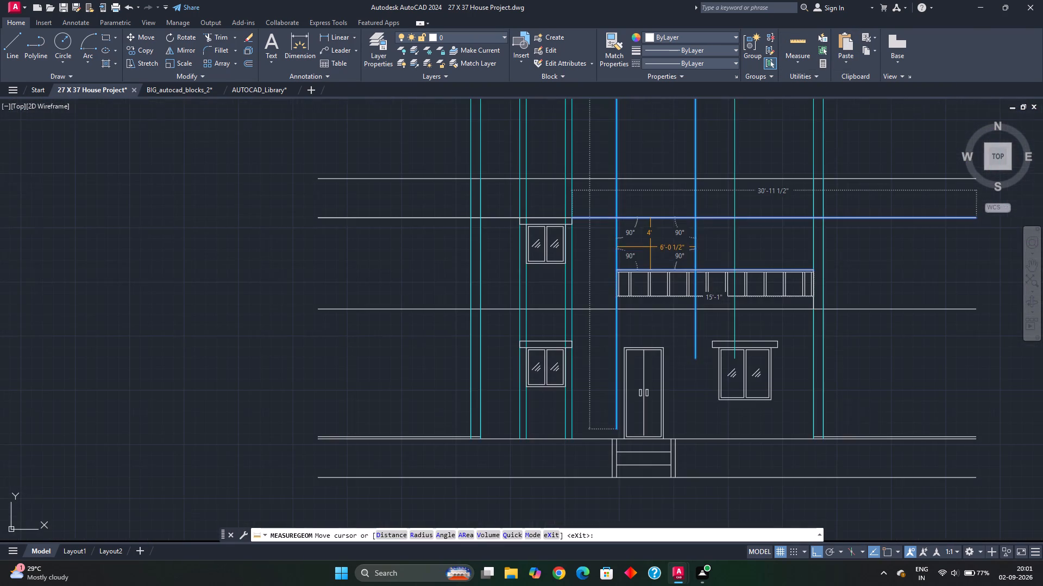
{"action": "scroll", "coordinate": [707, 253], "scroll_direction": "up", "scroll_amount": 2}
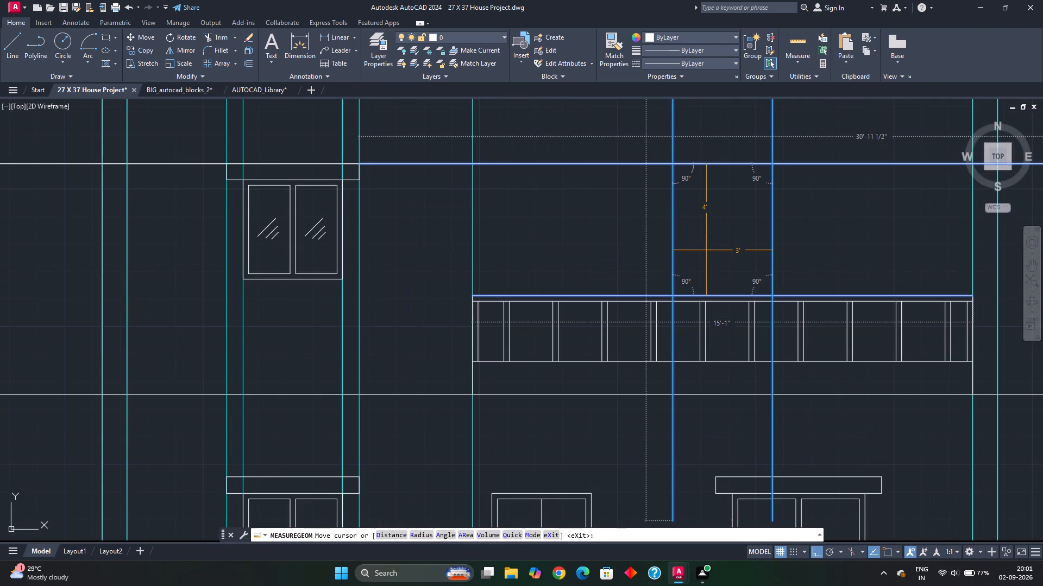
{"action": "key", "text": "Escape"}
Examine the floor plans, section and elevation together to compare the balcony door with the rest of the house.
{"action": "scroll", "coordinate": [673, 294], "scroll_direction": "down", "scroll_amount": 2}
{"action": "middle_click_drag", "start_coordinate": [672, 294], "coordinate": [669, 179]}
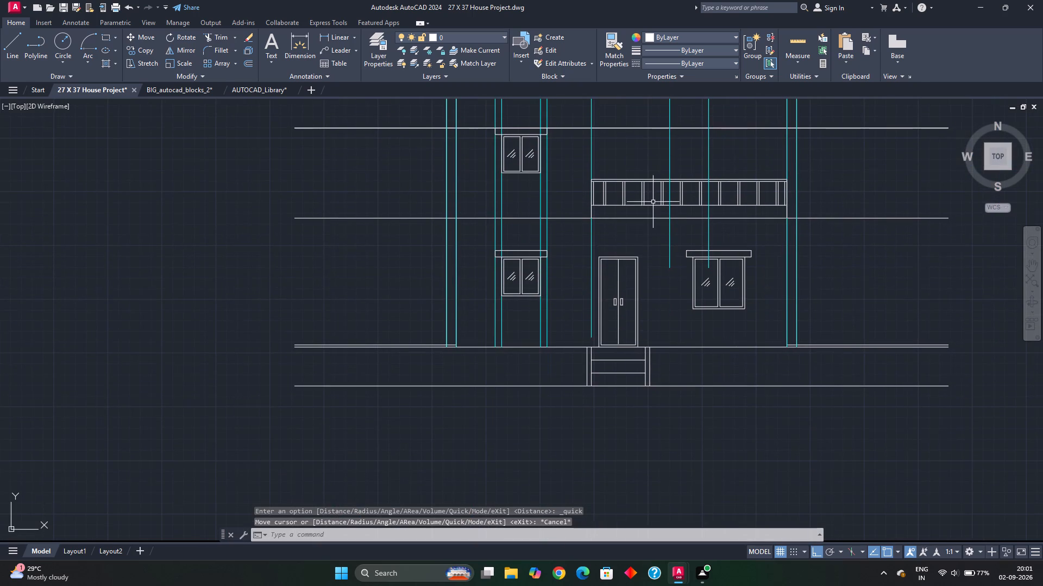
{"action": "scroll", "coordinate": [698, 160], "scroll_direction": "down", "scroll_amount": 2}
{"action": "middle_click_drag", "start_coordinate": [692, 192], "coordinate": [687, 245]}
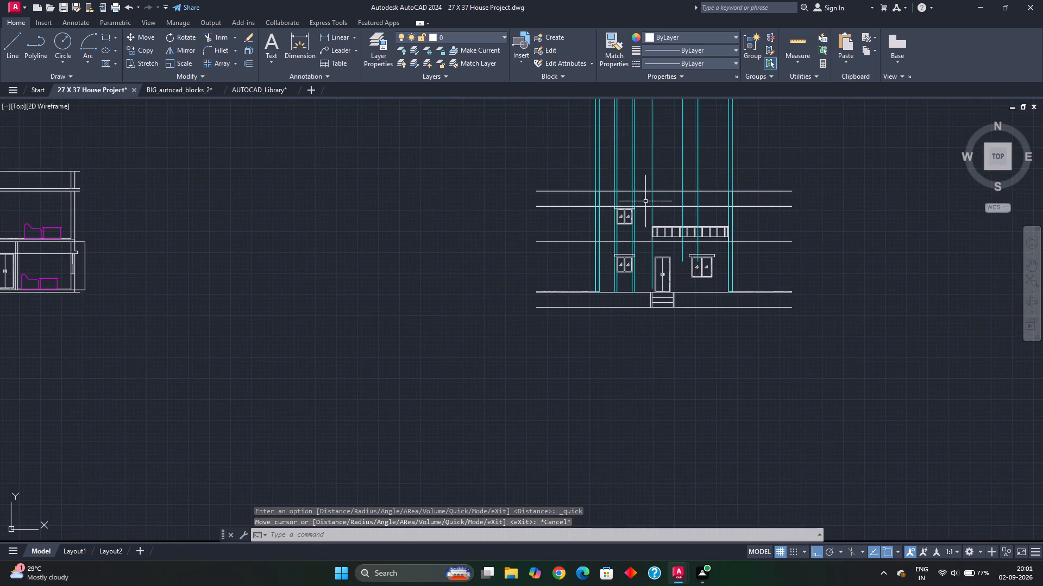
{"action": "middle_click_drag", "start_coordinate": [647, 215], "coordinate": [673, 286]}
{"action": "middle_click_drag", "start_coordinate": [622, 227], "coordinate": [637, 253]}
{"action": "scroll", "coordinate": [622, 227], "scroll_direction": "down", "scroll_amount": 1}
{"action": "middle_click_drag", "start_coordinate": [645, 179], "coordinate": [652, 250]}
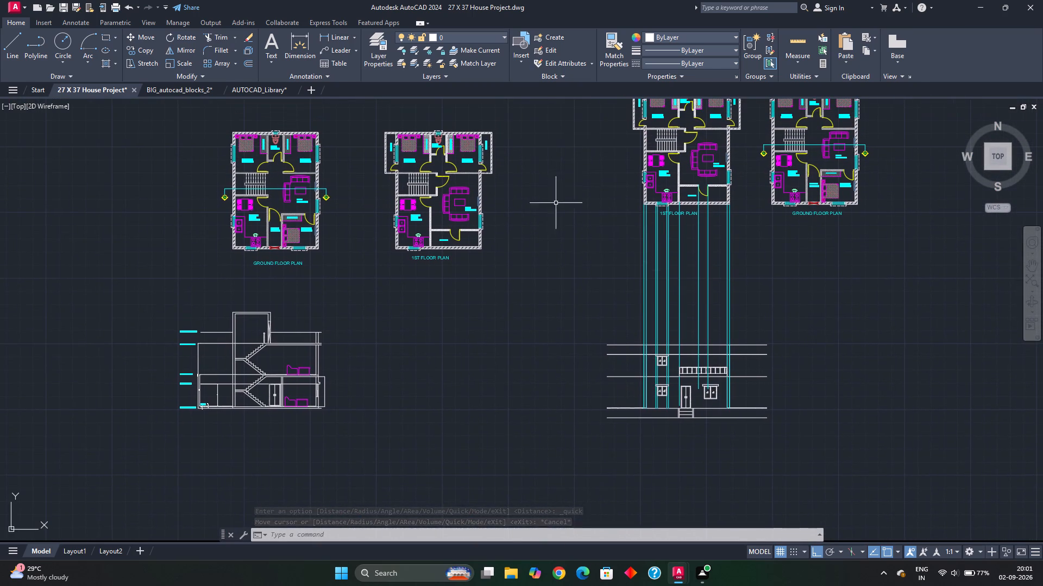
{"action": "middle_click_drag", "start_coordinate": [821, 209], "coordinate": [777, 255]}
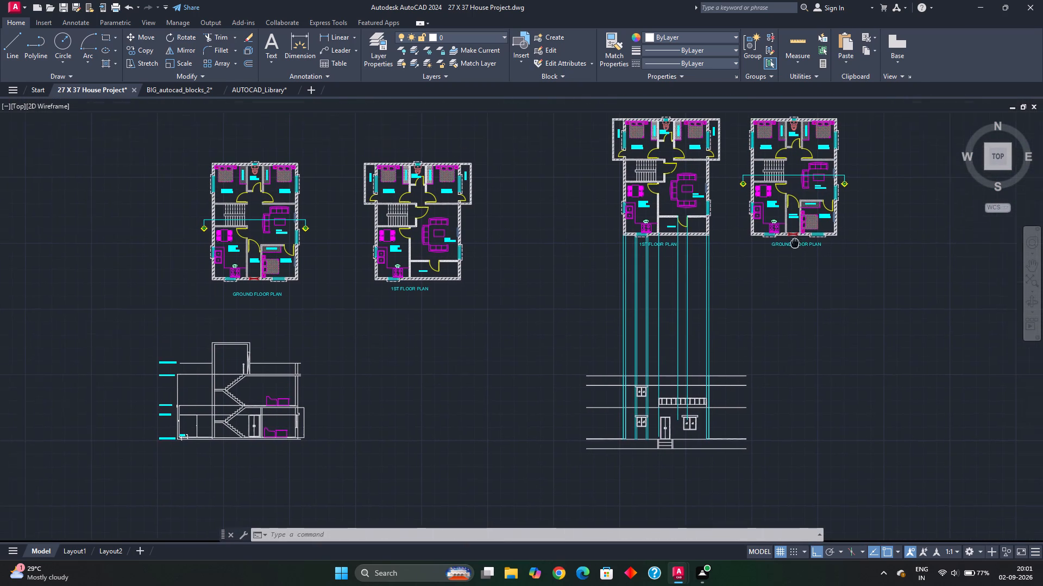
{"action": "middle_click_drag", "start_coordinate": [777, 255], "coordinate": [769, 257]}
{"action": "middle_click_drag", "start_coordinate": [769, 239], "coordinate": [757, 247]}
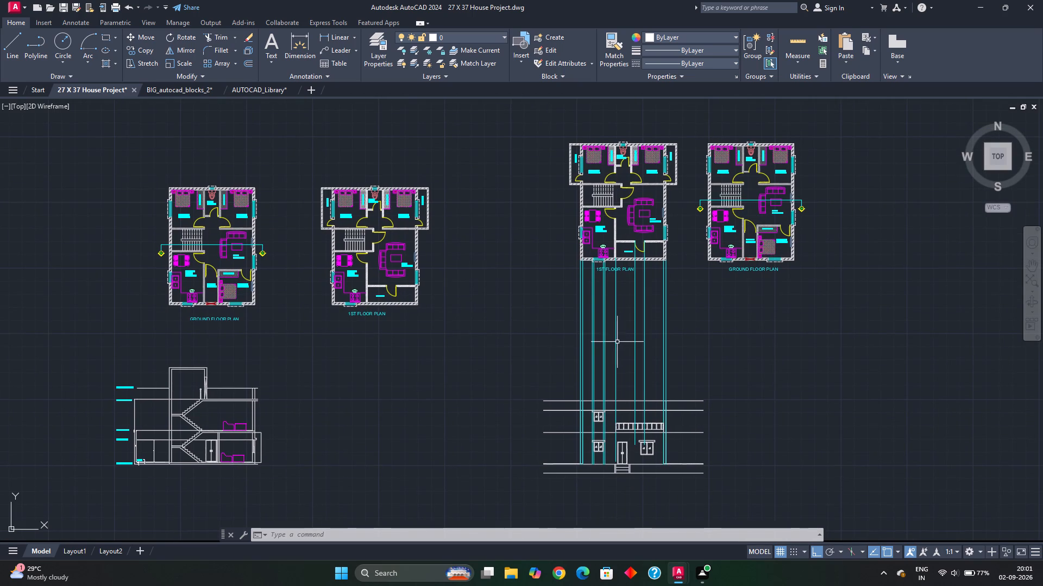
{"action": "middle_click_drag", "start_coordinate": [723, 428], "coordinate": [715, 251]}
{"action": "scroll", "coordinate": [593, 282], "scroll_direction": "up", "scroll_amount": 3}
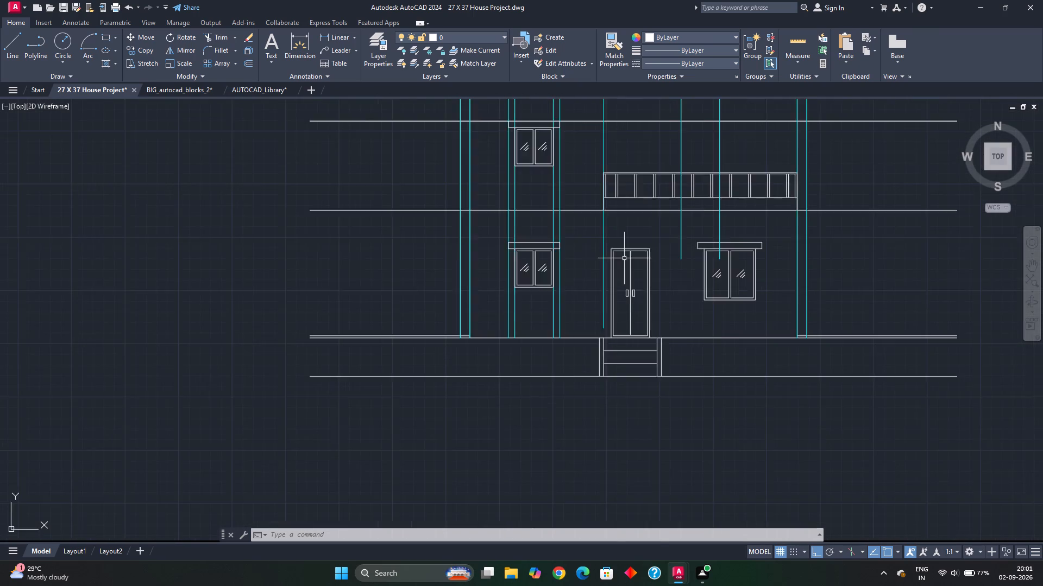
Measure the ground-floor entrance door's width between the top corners of its outer frame.
{"action": "scroll", "coordinate": [626, 259], "scroll_direction": "up", "scroll_amount": 1}
{"action": "middle_click_drag", "start_coordinate": [629, 269], "coordinate": [649, 302]}
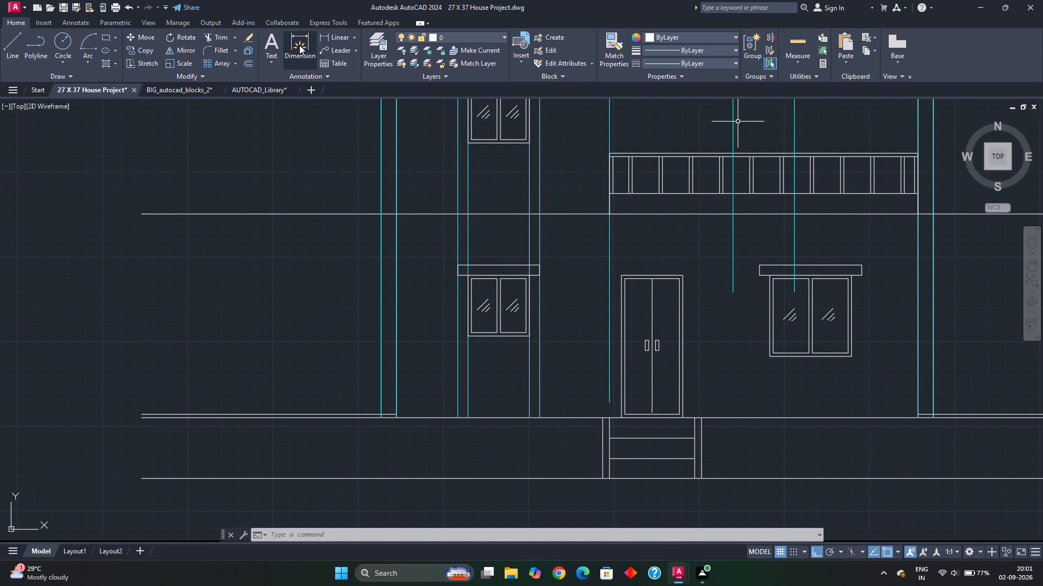
{"action": "left_click", "coordinate": [298, 46]}
{"action": "scroll", "coordinate": [642, 330], "scroll_direction": "up", "scroll_amount": 2}
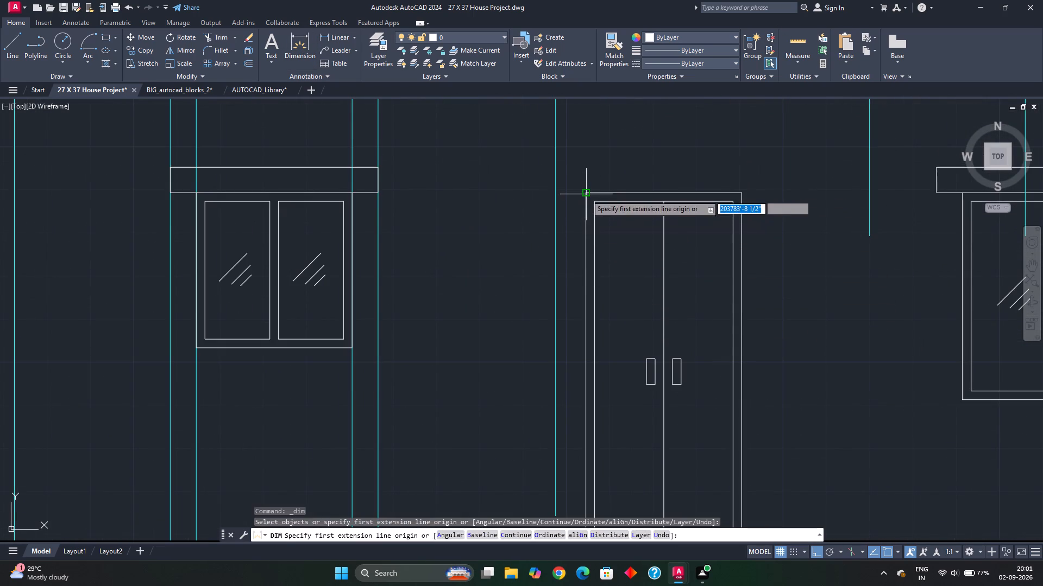
{"action": "left_click", "coordinate": [587, 194]}
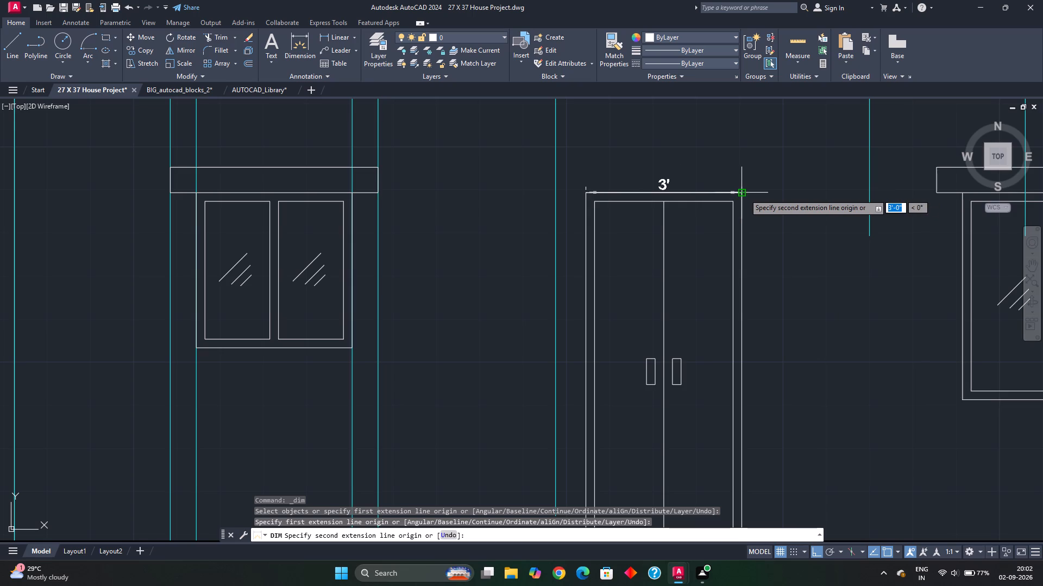
{"action": "key", "text": "Escape"}
Copy the ground-floor double door about 36' horizontally into the empty area right of the elevation.
{"action": "scroll", "coordinate": [744, 201], "scroll_direction": "down", "scroll_amount": 2}
{"action": "scroll", "coordinate": [732, 263], "scroll_direction": "down", "scroll_amount": 1}
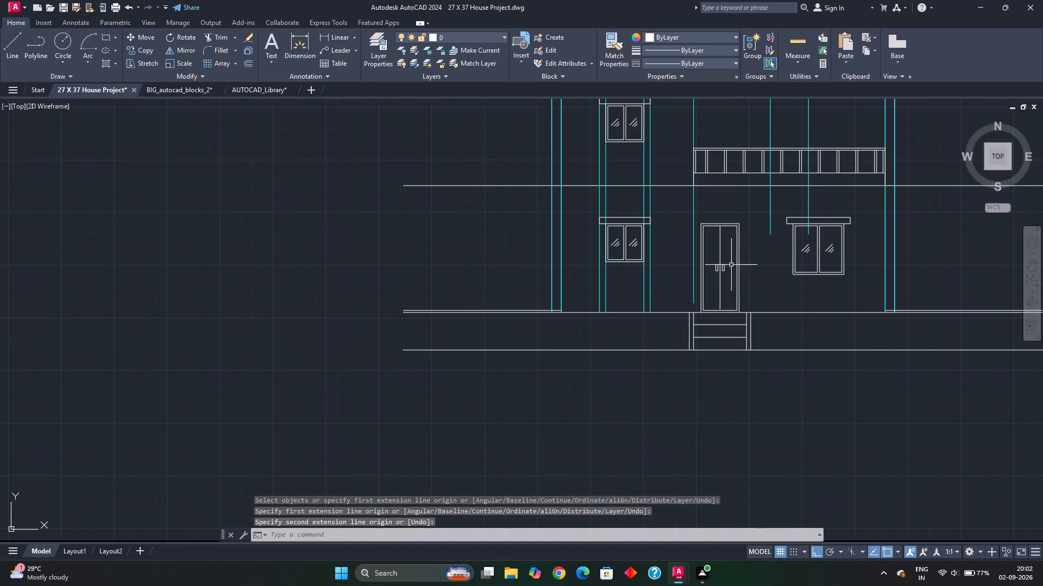
{"action": "left_click", "coordinate": [698, 220]}
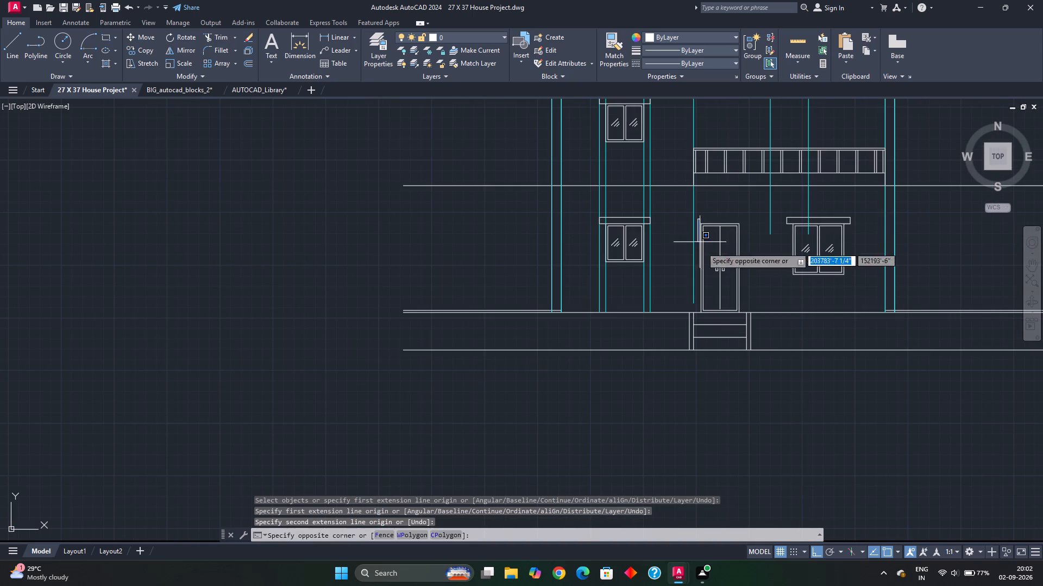
{"action": "left_click", "coordinate": [746, 322]}
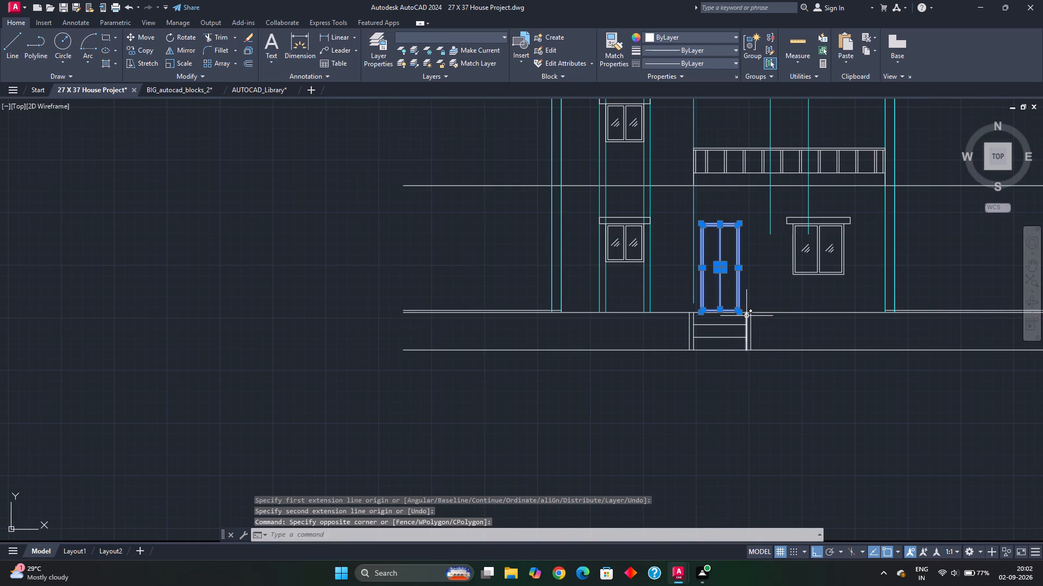
{"action": "key", "text": "c"}
{"action": "key", "text": "o"}
{"action": "key", "text": "Return"}
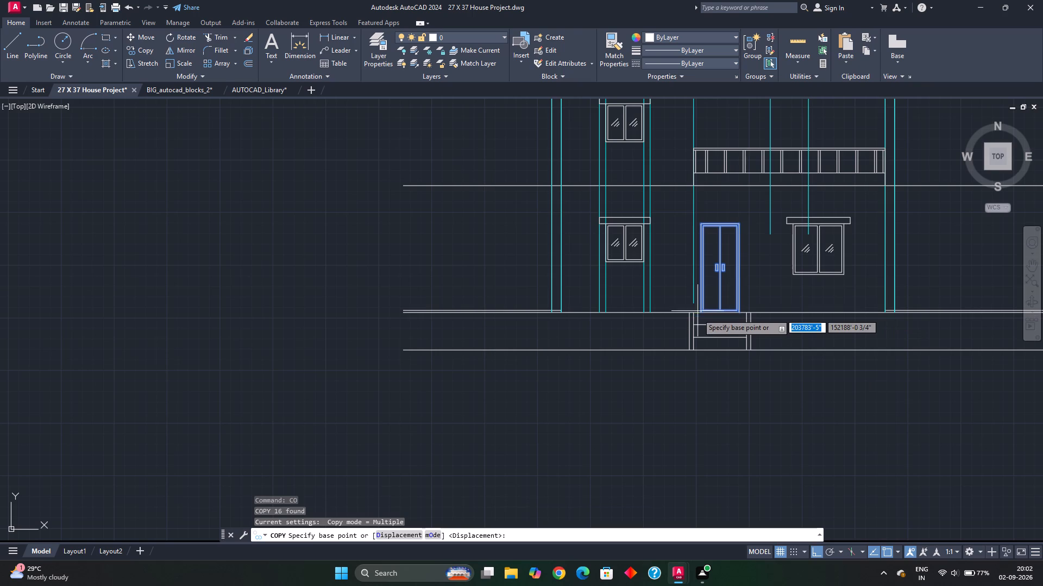
{"action": "left_click", "coordinate": [705, 316]}
{"action": "scroll", "coordinate": [809, 326], "scroll_direction": "down", "scroll_amount": 1}
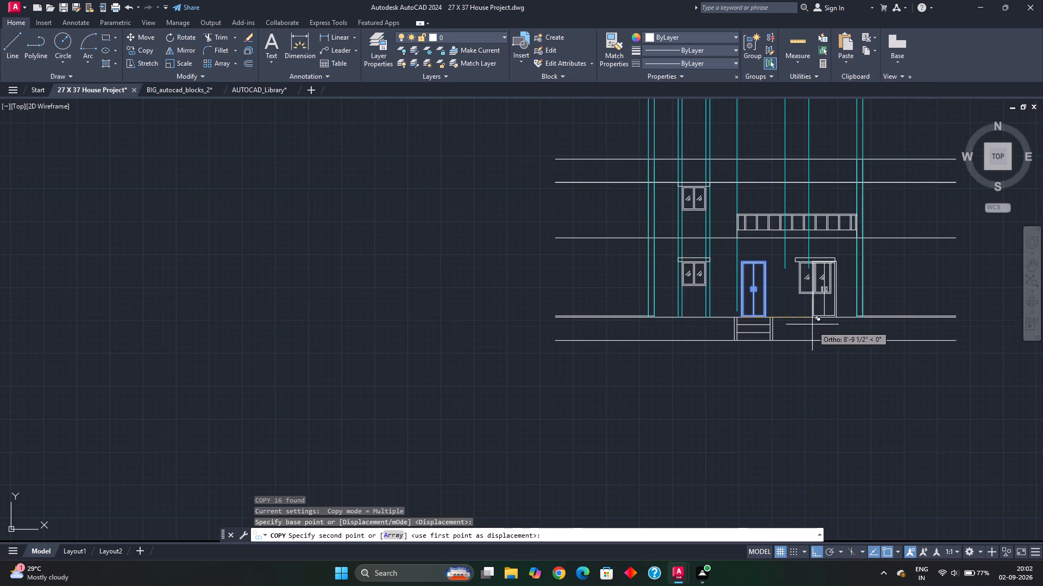
{"action": "middle_click_drag", "start_coordinate": [812, 326], "coordinate": [607, 275]}
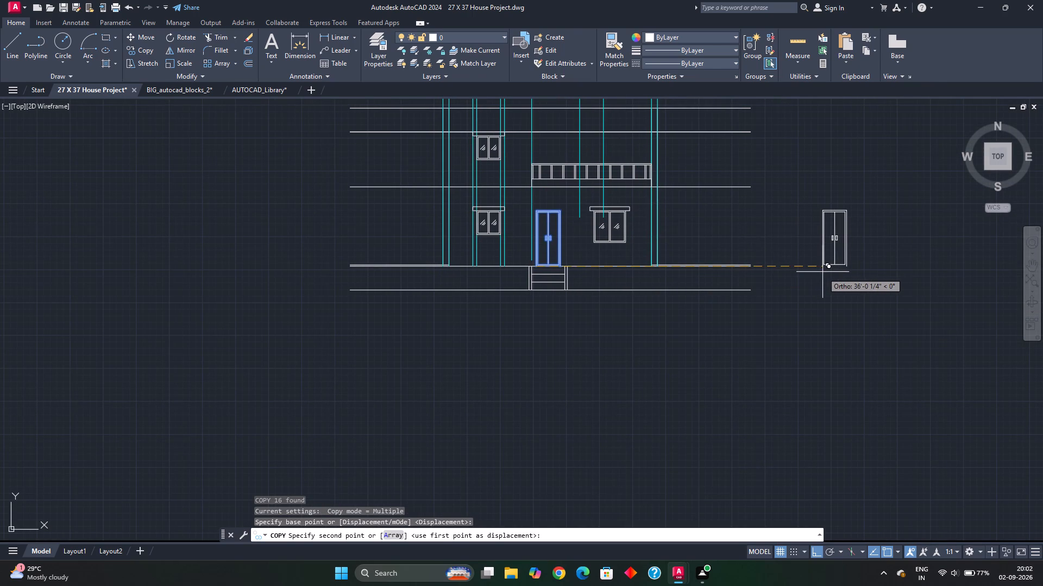
{"action": "left_click", "coordinate": [822, 272]}
{"action": "key", "text": "Escape"}
{"action": "key", "text": "Escape"}
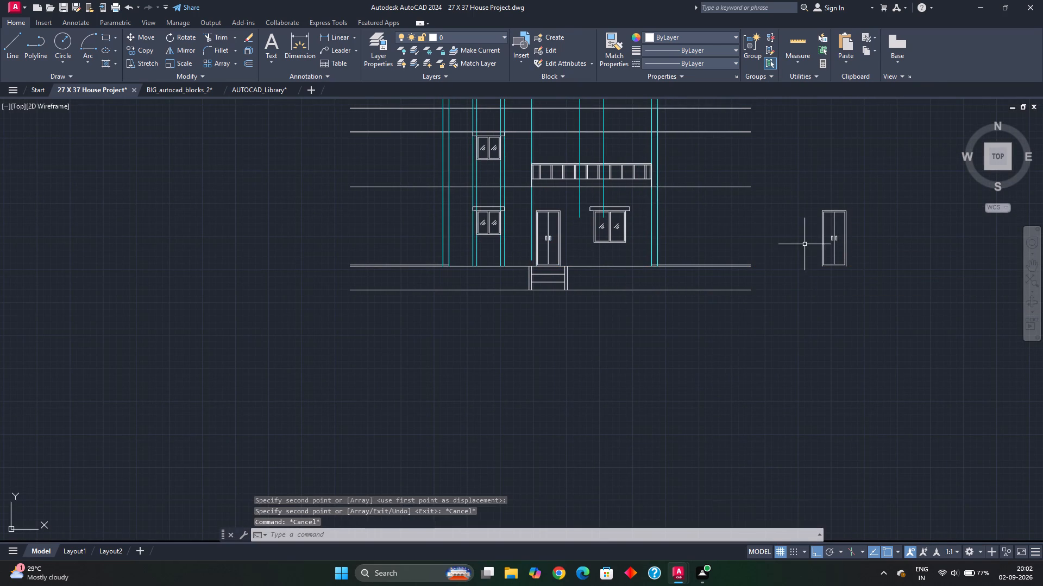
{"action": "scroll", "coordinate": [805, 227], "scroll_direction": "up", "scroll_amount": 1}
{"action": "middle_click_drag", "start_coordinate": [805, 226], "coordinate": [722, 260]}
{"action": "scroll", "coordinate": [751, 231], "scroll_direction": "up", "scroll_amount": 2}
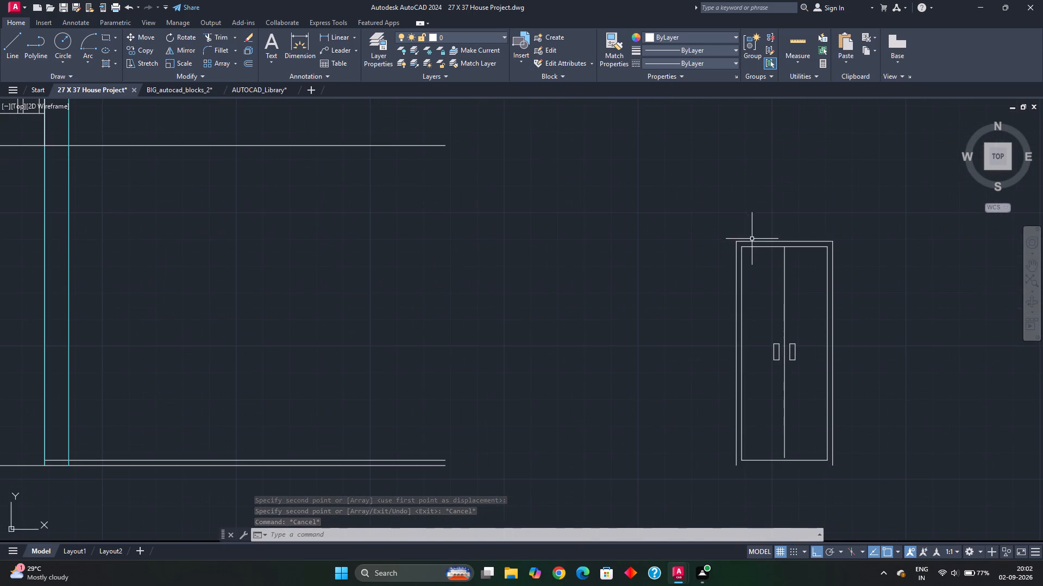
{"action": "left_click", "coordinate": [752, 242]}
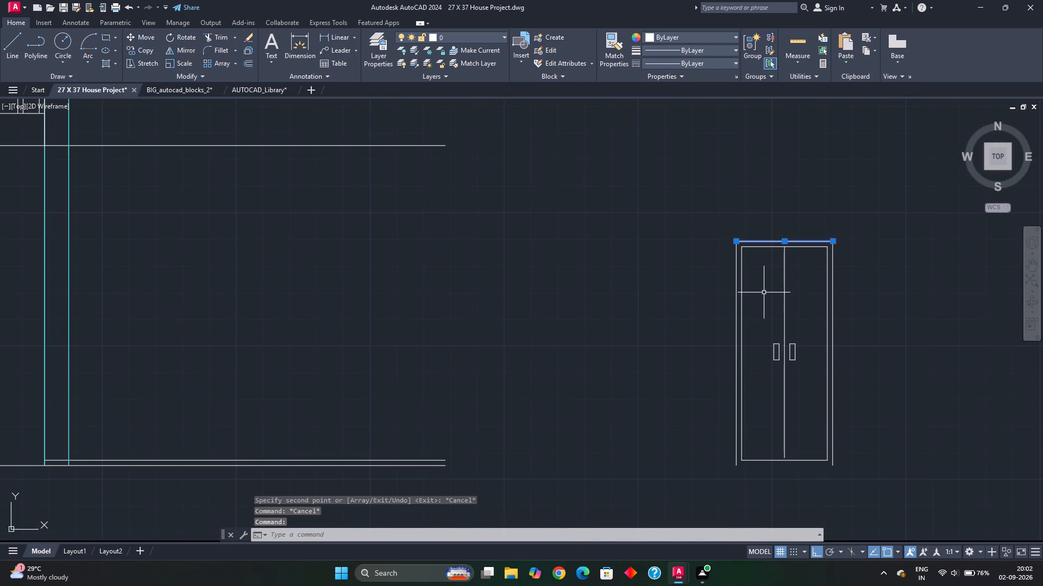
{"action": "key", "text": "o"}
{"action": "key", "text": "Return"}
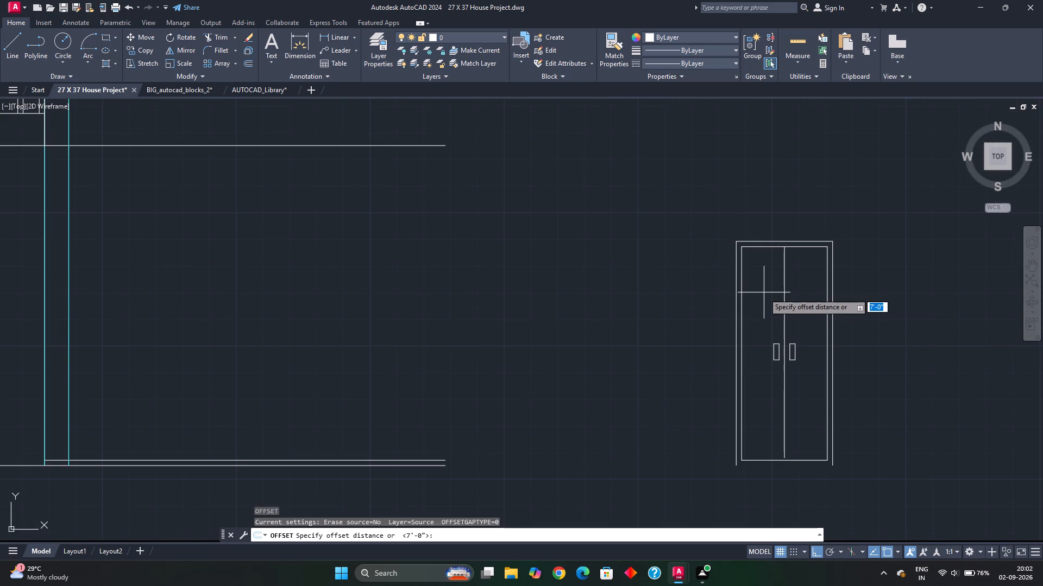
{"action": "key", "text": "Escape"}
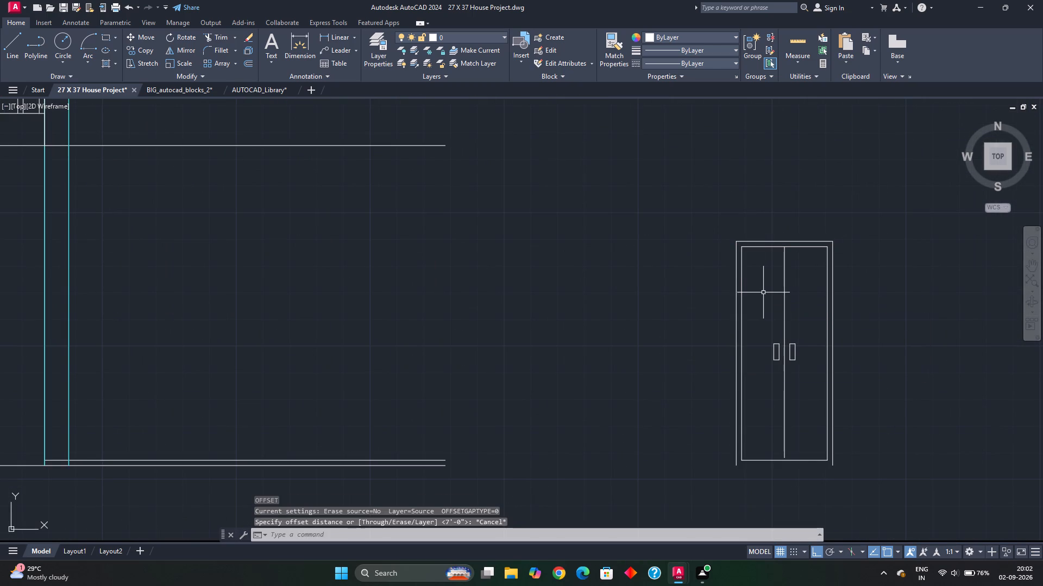
Draw a horizontal line between the lower ends of the copied door's outer jambs to close its frame.
{"action": "scroll", "coordinate": [687, 477], "scroll_direction": "down", "scroll_amount": 1}
{"action": "middle_click_drag", "start_coordinate": [690, 475], "coordinate": [708, 434]}
{"action": "scroll", "coordinate": [750, 443], "scroll_direction": "up", "scroll_amount": 1}
{"action": "middle_click_drag", "start_coordinate": [750, 443], "coordinate": [740, 416]}
{"action": "scroll", "coordinate": [727, 399], "scroll_direction": "up", "scroll_amount": 1}
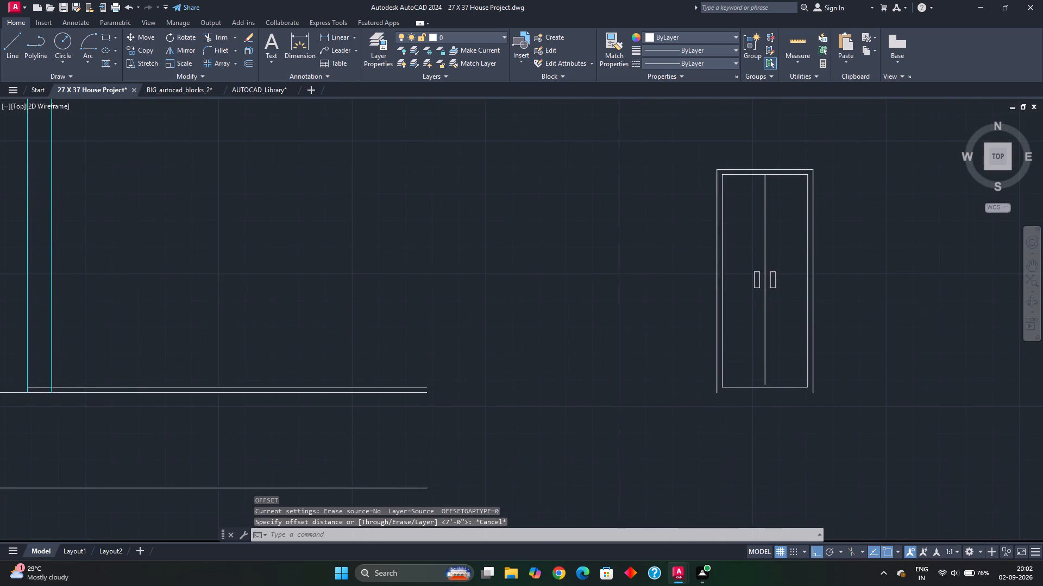
{"action": "scroll", "coordinate": [727, 399], "scroll_direction": "up", "scroll_amount": 1}
{"action": "key", "text": "l"}
{"action": "key", "text": "Return"}
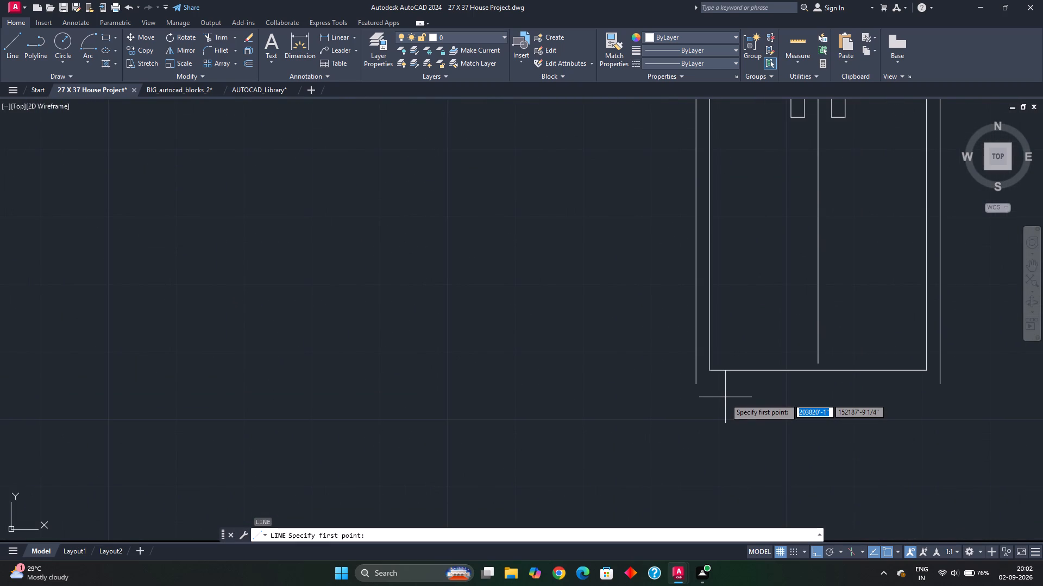
{"action": "left_click", "coordinate": [698, 385]}
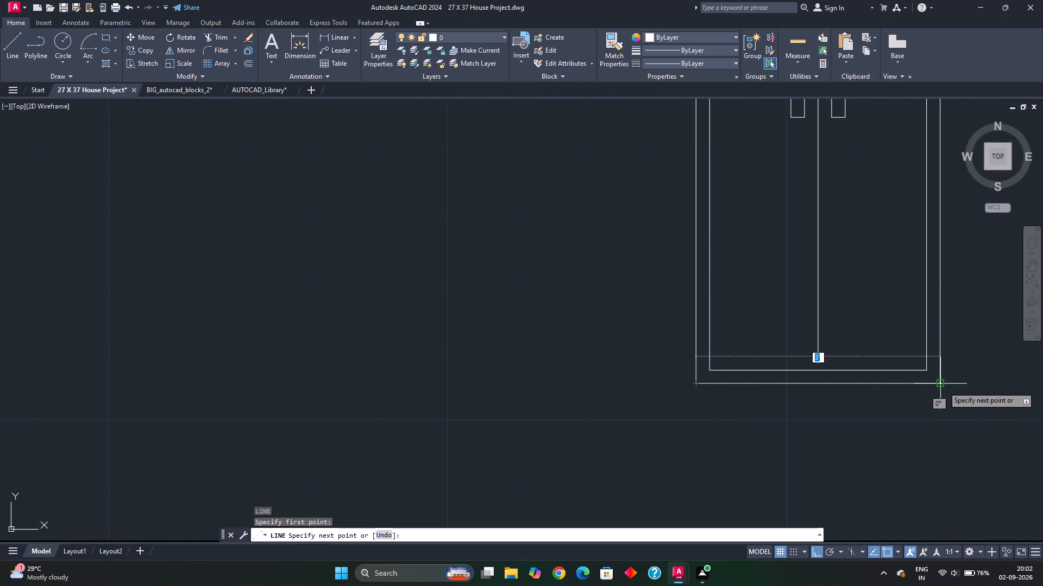
{"action": "left_click", "coordinate": [943, 386]}
{"action": "key", "text": "Escape"}
{"action": "scroll", "coordinate": [839, 391], "scroll_direction": "down", "scroll_amount": 2}
{"action": "key", "text": "Escape"}
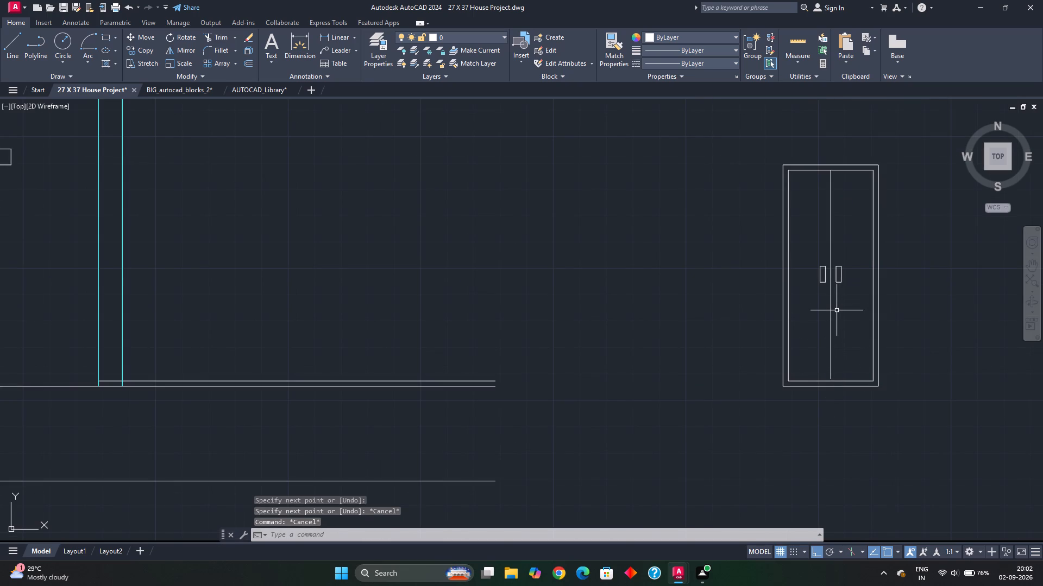
Extend the copied door's vertical centre line down to the bottom edge of its inner frame.
{"action": "type", "text": "EX"}
{"action": "key", "text": "space"}
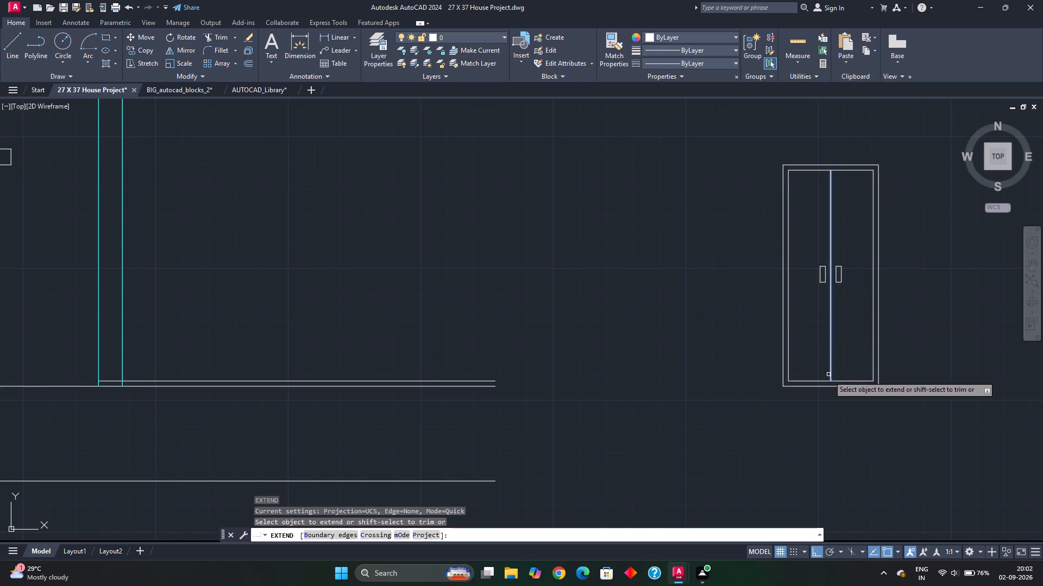
{"action": "left_click", "coordinate": [831, 372]}
{"action": "key", "text": "Escape"}
Extend the original entrance door's vertical centre line down to the bottom edge of its inner frame.
{"action": "scroll", "coordinate": [837, 365], "scroll_direction": "down", "scroll_amount": 3}
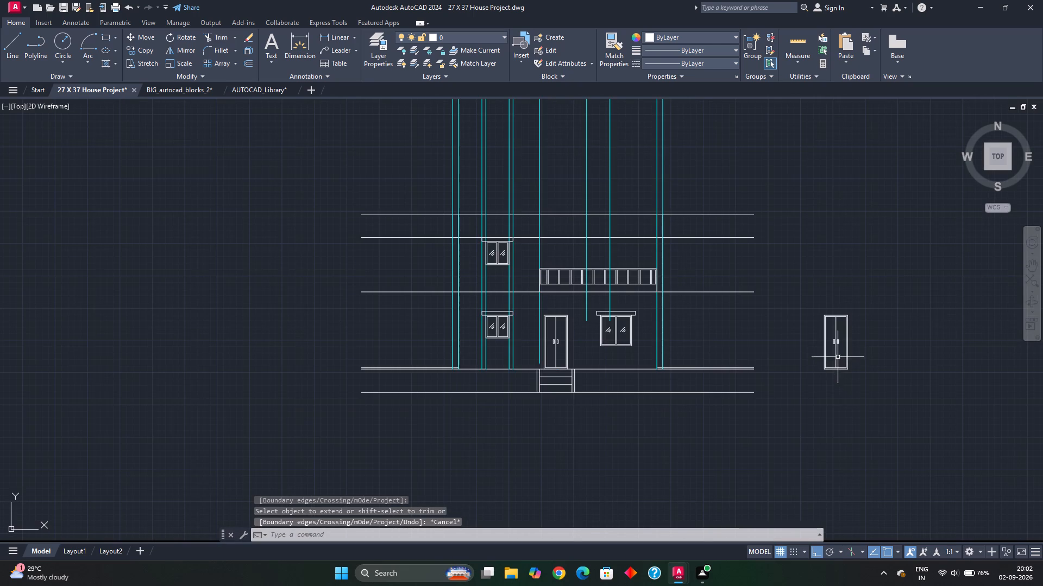
{"action": "scroll", "coordinate": [571, 381], "scroll_direction": "up", "scroll_amount": 2}
{"action": "scroll", "coordinate": [536, 340], "scroll_direction": "up", "scroll_amount": 3}
{"action": "middle_click_drag", "start_coordinate": [535, 340], "coordinate": [755, 341]}
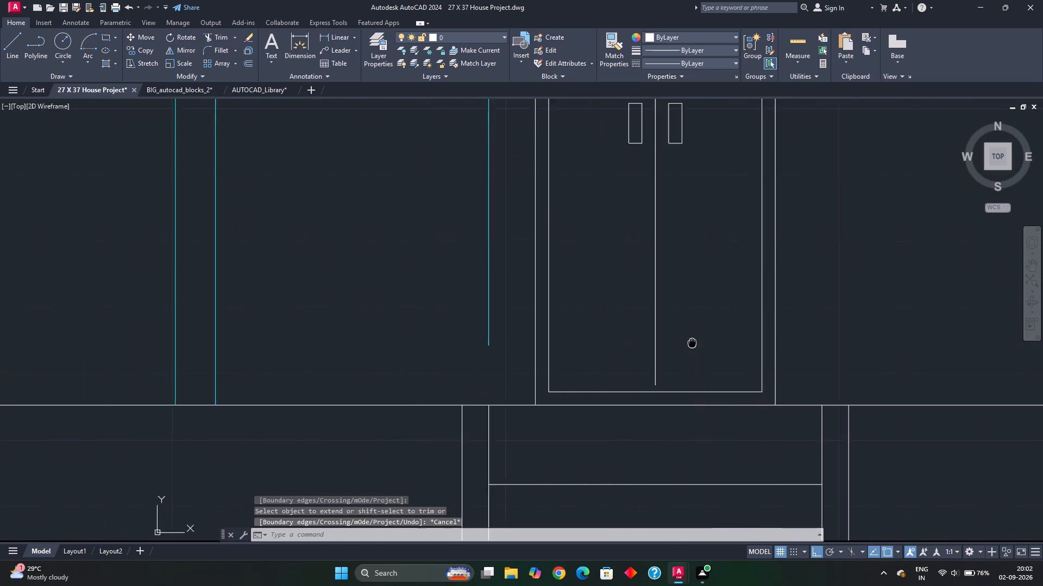
{"action": "middle_click_drag", "start_coordinate": [755, 341], "coordinate": [802, 330]}
{"action": "key", "text": "e"}
{"action": "key", "text": "x"}
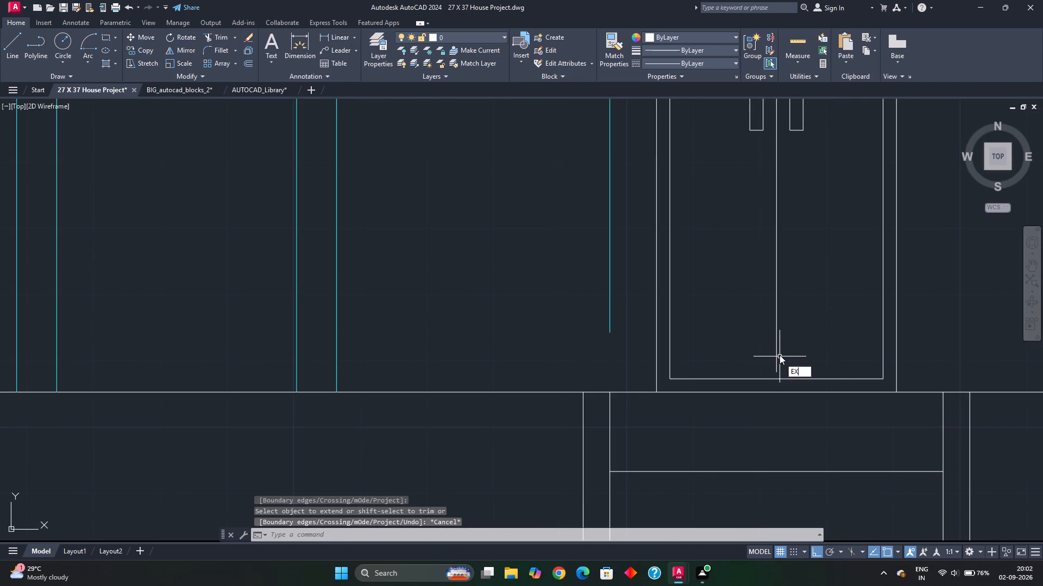
{"action": "key", "text": "space"}
{"action": "left_click", "coordinate": [776, 366]}
{"action": "scroll", "coordinate": [812, 364], "scroll_direction": "down", "scroll_amount": 3}
{"action": "key", "text": "Escape"}
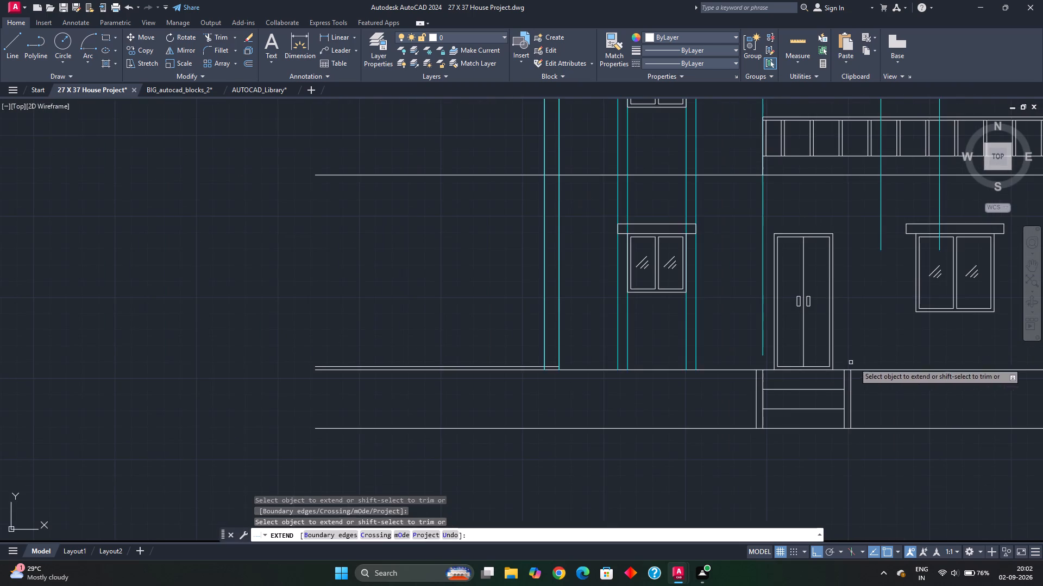
Measure the balcony door opening's width and its height between the lintel line and the top of the railing.
{"action": "scroll", "coordinate": [867, 345], "scroll_direction": "down", "scroll_amount": 3}
{"action": "middle_click_drag", "start_coordinate": [863, 349], "coordinate": [827, 450]}
{"action": "scroll", "coordinate": [832, 398], "scroll_direction": "up", "scroll_amount": 1}
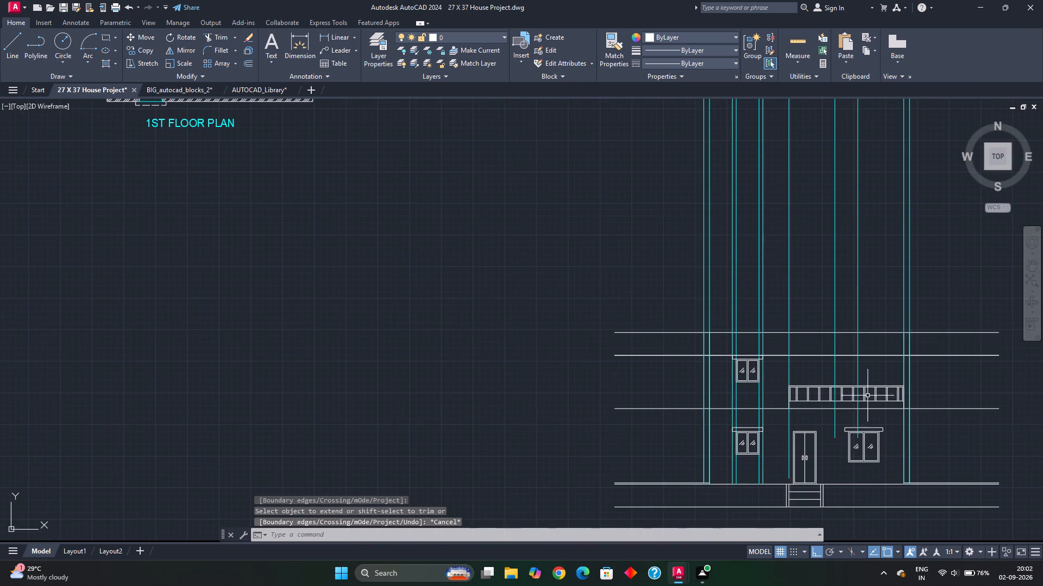
{"action": "middle_click_drag", "start_coordinate": [867, 398], "coordinate": [709, 374]}
{"action": "key", "text": "Escape"}
{"action": "middle_click_drag", "start_coordinate": [994, 432], "coordinate": [1042, 365]}
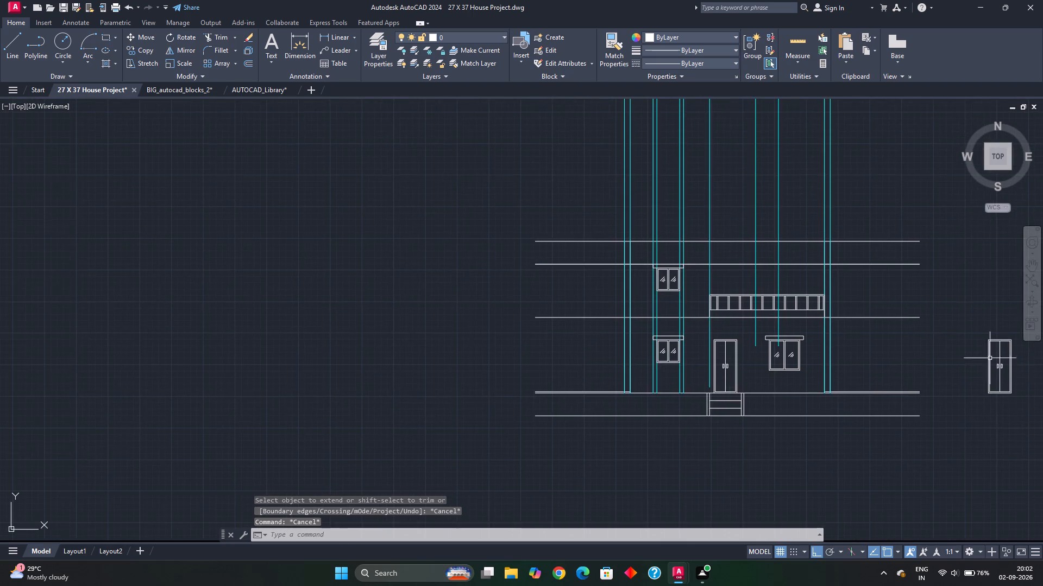
{"action": "scroll", "coordinate": [784, 279], "scroll_direction": "up", "scroll_amount": 1}
{"action": "middle_click_drag", "start_coordinate": [778, 280], "coordinate": [842, 298]}
{"action": "left_click", "coordinate": [811, 41]}
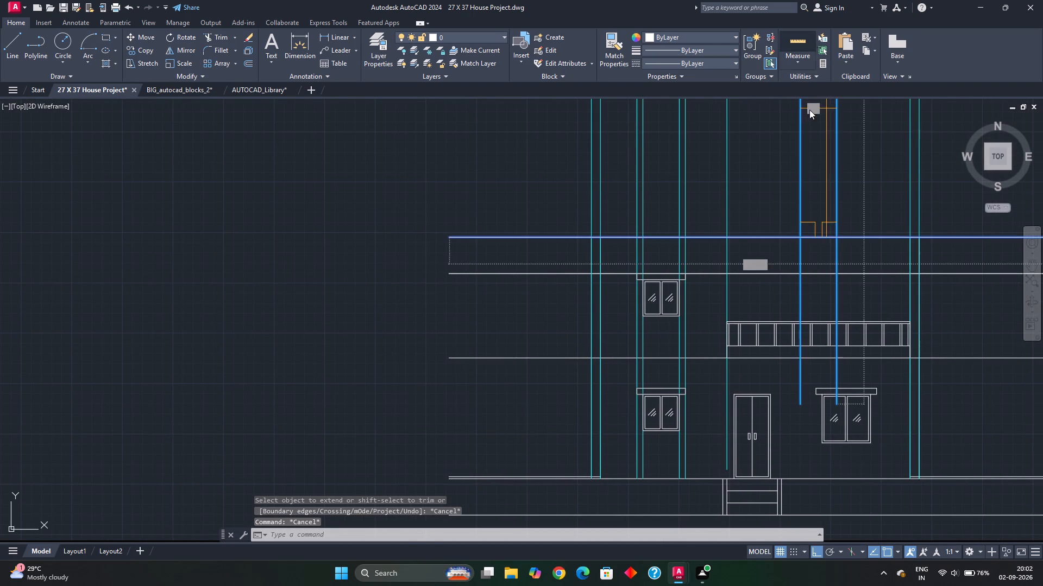
{"action": "scroll", "coordinate": [822, 299], "scroll_direction": "up", "scroll_amount": 3}
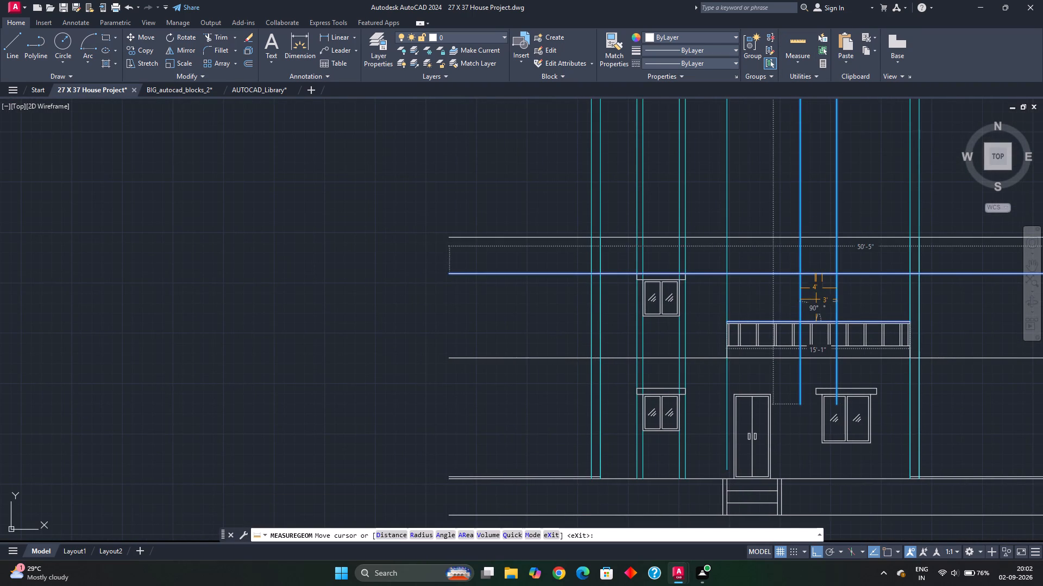
{"action": "key", "text": "Escape"}
Offset the top outer frame line of the copied door 4' downward across the door.
{"action": "scroll", "coordinate": [837, 313], "scroll_direction": "down", "scroll_amount": 1}
{"action": "middle_click_drag", "start_coordinate": [837, 313], "coordinate": [694, 263]}
{"action": "middle_click_drag", "start_coordinate": [798, 292], "coordinate": [668, 273]}
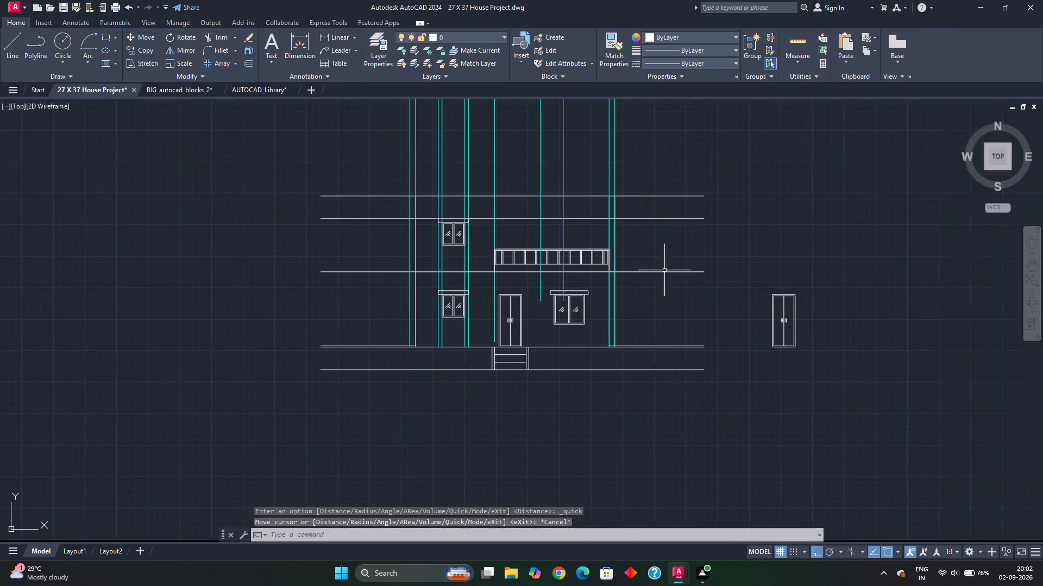
{"action": "scroll", "coordinate": [782, 299], "scroll_direction": "up", "scroll_amount": 2}
{"action": "middle_click_drag", "start_coordinate": [782, 299], "coordinate": [741, 288]}
{"action": "left_click", "coordinate": [734, 277]}
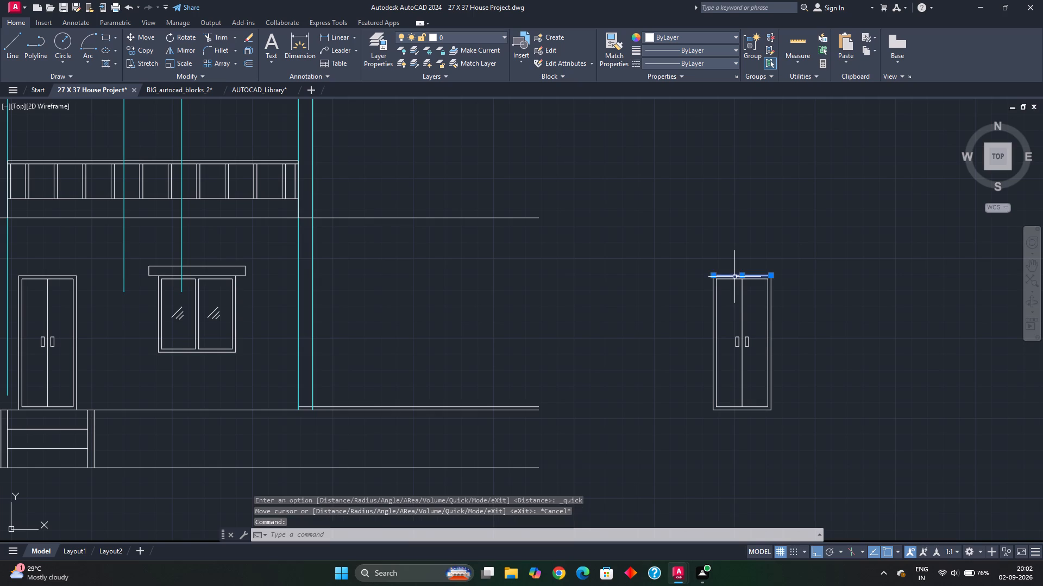
{"action": "key", "text": "o"}
{"action": "key", "text": "Return"}
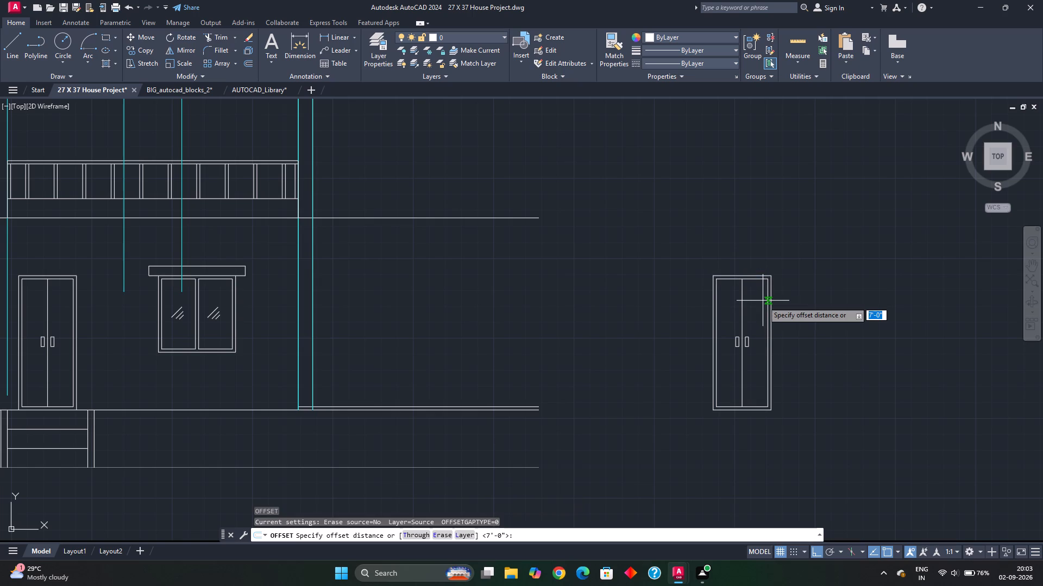
{"action": "type", "text": "4'"}
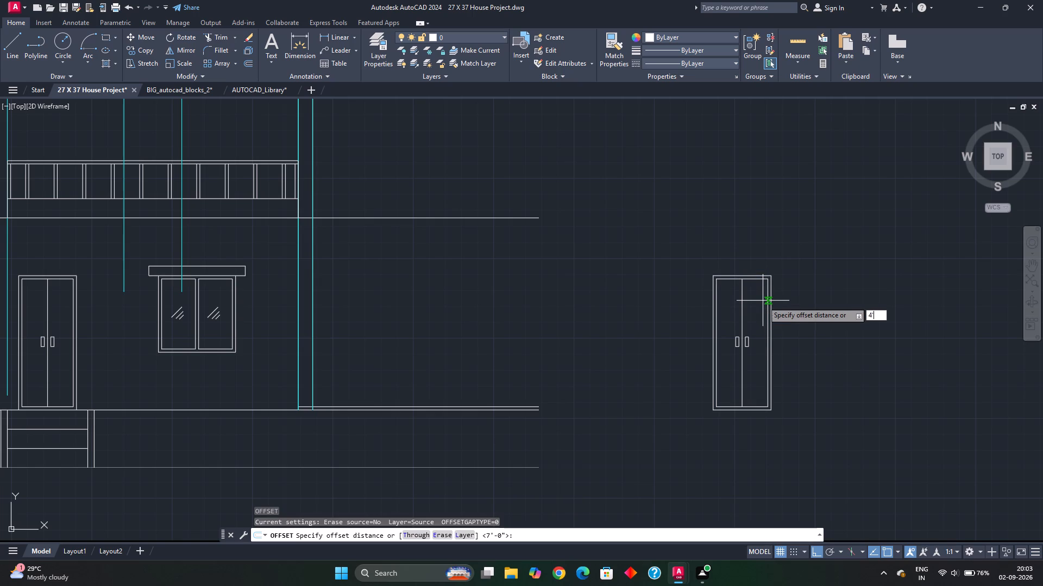
{"action": "key", "text": "Return"}
{"action": "left_click", "coordinate": [755, 311]}
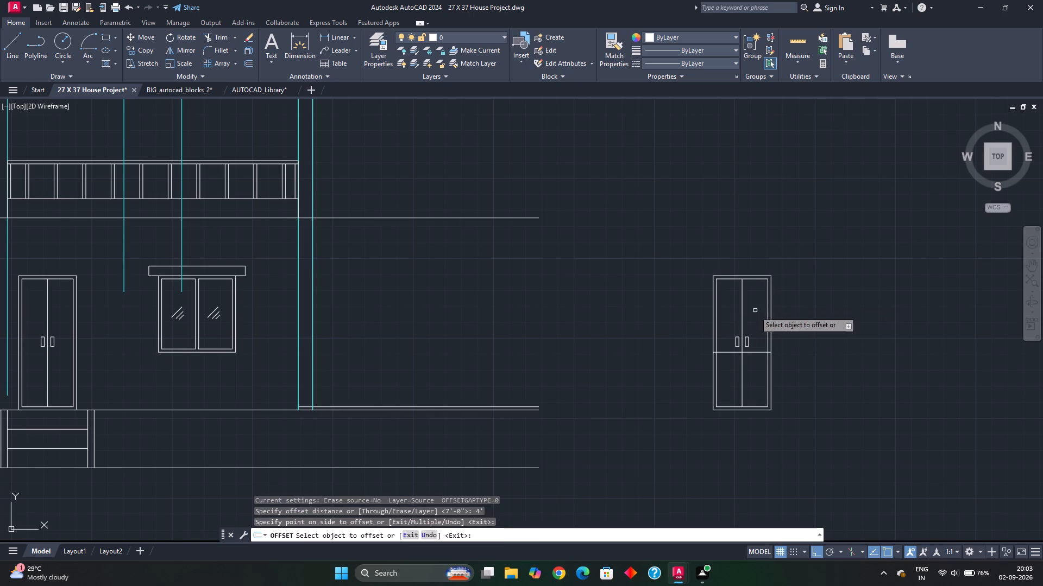
{"action": "scroll", "coordinate": [778, 364], "scroll_direction": "up", "scroll_amount": 2}
{"action": "key", "text": "Escape"}
{"action": "key", "text": "Escape"}
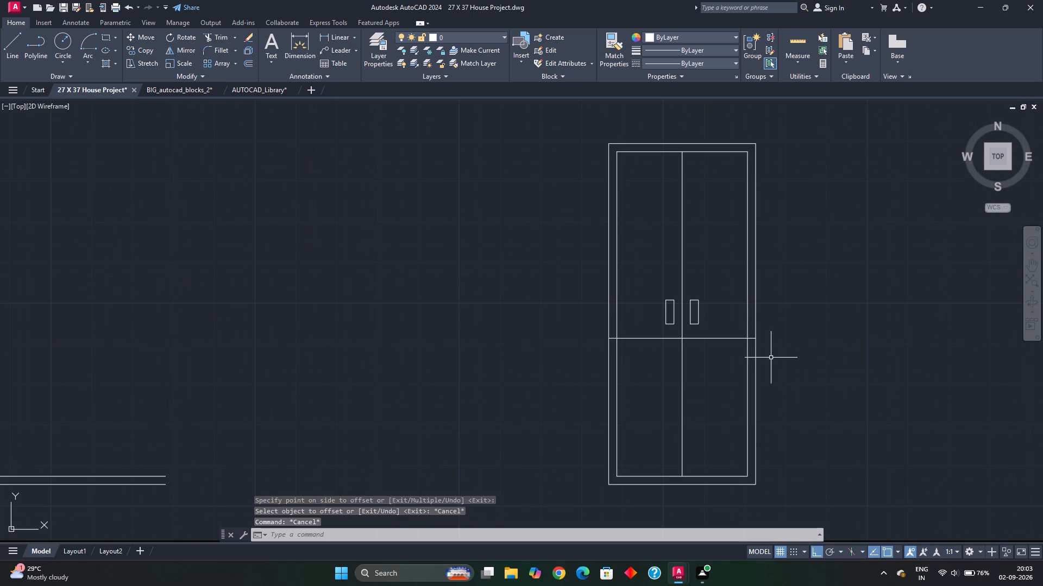
Trim away the copied door's jambs and centre line below the 4' offset line, along with its leftover bottom frame lines.
{"action": "key", "text": "t"}
{"action": "type", "text": "R"}
{"action": "key", "text": "space"}
{"action": "left_click", "coordinate": [791, 358]}
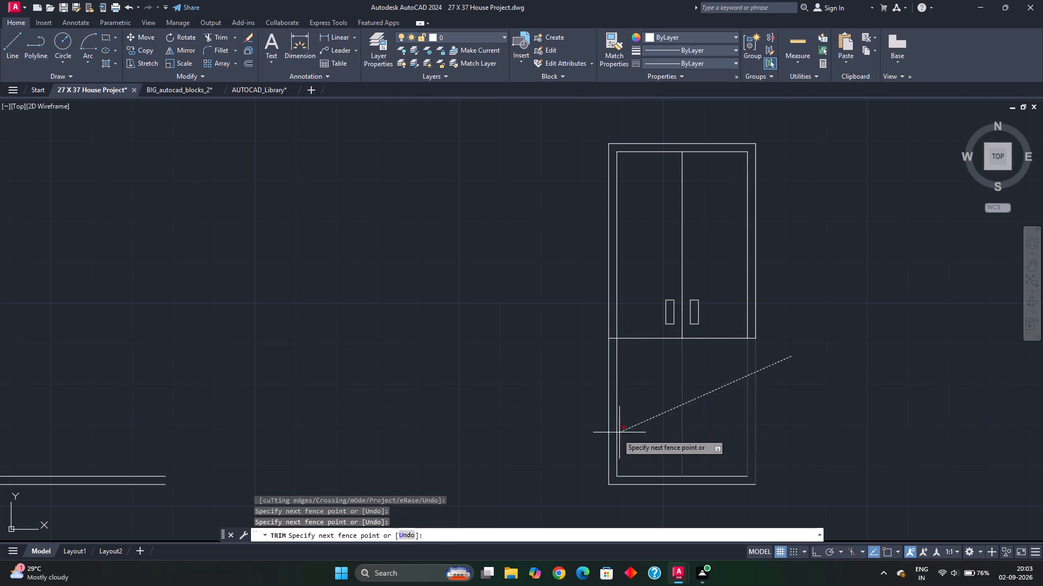
{"action": "left_click", "coordinate": [595, 435]}
{"action": "middle_click_drag", "start_coordinate": [719, 432], "coordinate": [771, 314]}
{"action": "left_click_drag", "start_coordinate": [803, 317], "coordinate": [793, 332]}
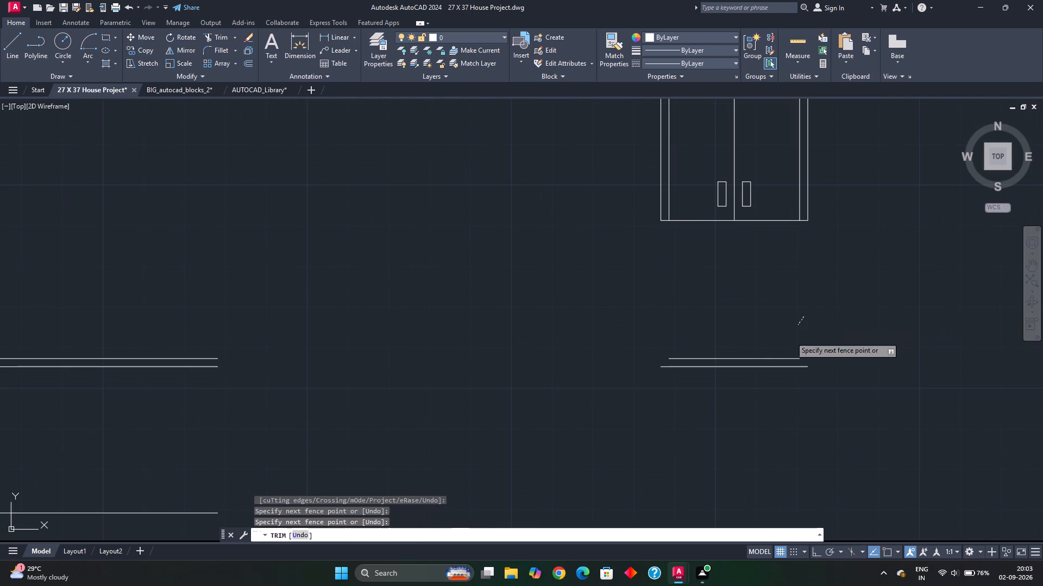
{"action": "left_click", "coordinate": [696, 422]}
{"action": "scroll", "coordinate": [755, 374], "scroll_direction": "down", "scroll_amount": 2}
{"action": "key", "text": "Escape"}
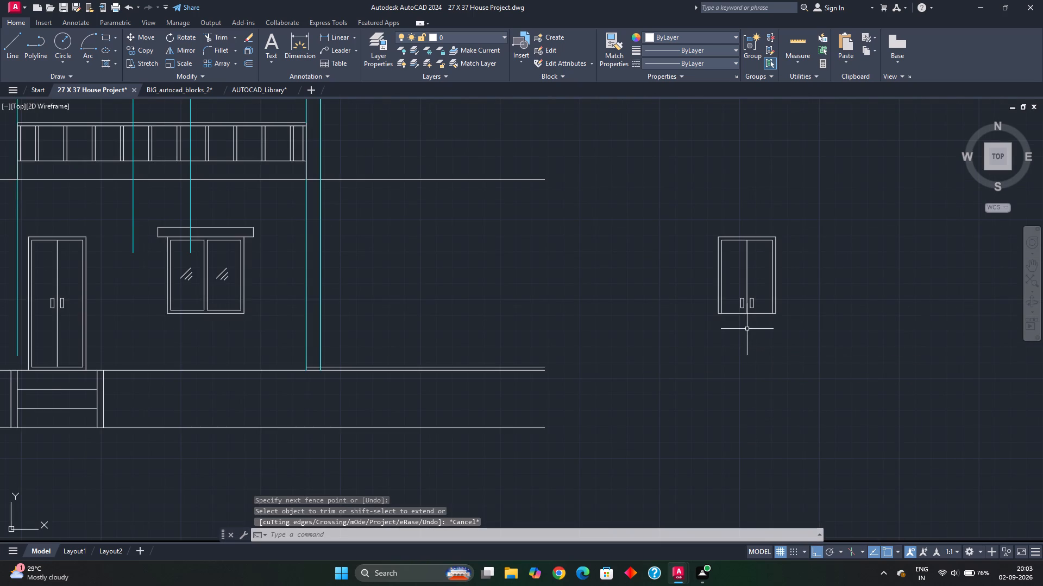
Copy the shortened door by its upper right corner onto the lintel line between the two balcony door projection lines, with Ortho off.
{"action": "scroll", "coordinate": [742, 361], "scroll_direction": "down", "scroll_amount": 1}
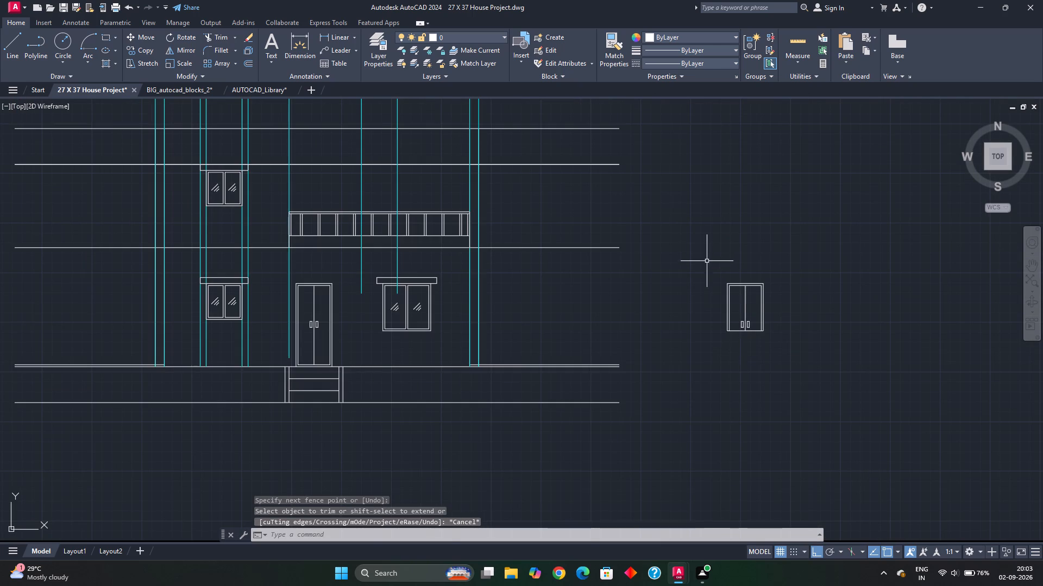
{"action": "left_click", "coordinate": [708, 250]}
{"action": "left_click", "coordinate": [777, 350]}
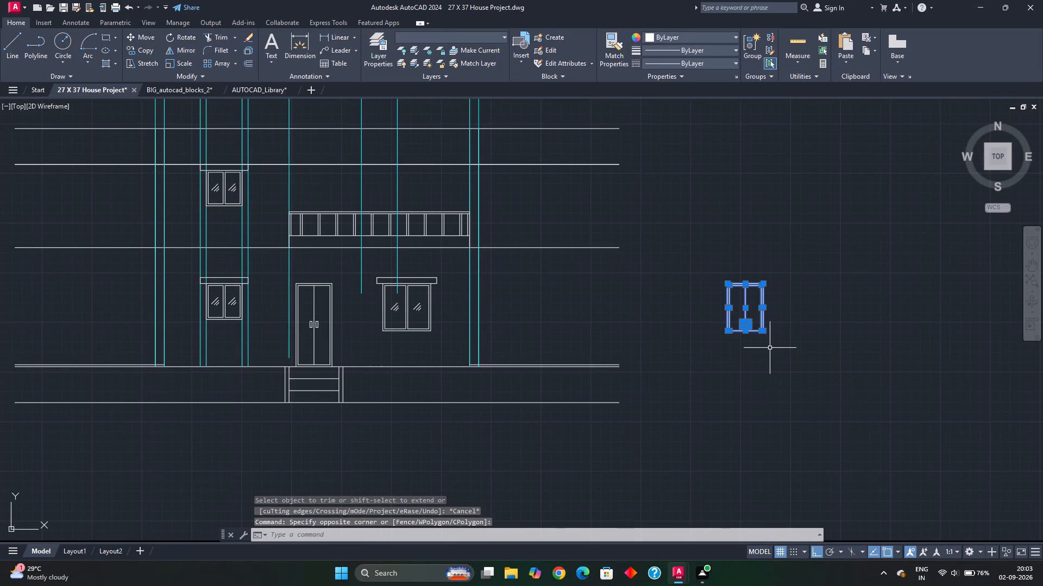
{"action": "key", "text": "c"}
{"action": "key", "text": "o"}
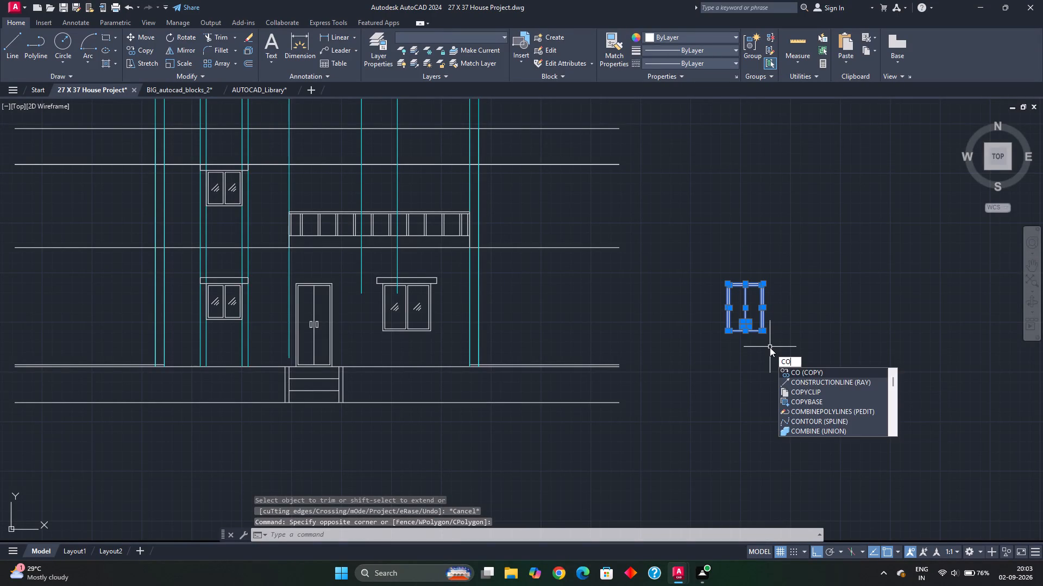
{"action": "key", "text": "Return"}
{"action": "scroll", "coordinate": [777, 281], "scroll_direction": "up", "scroll_amount": 2}
{"action": "left_click", "coordinate": [739, 289]}
{"action": "scroll", "coordinate": [640, 276], "scroll_direction": "down", "scroll_amount": 3}
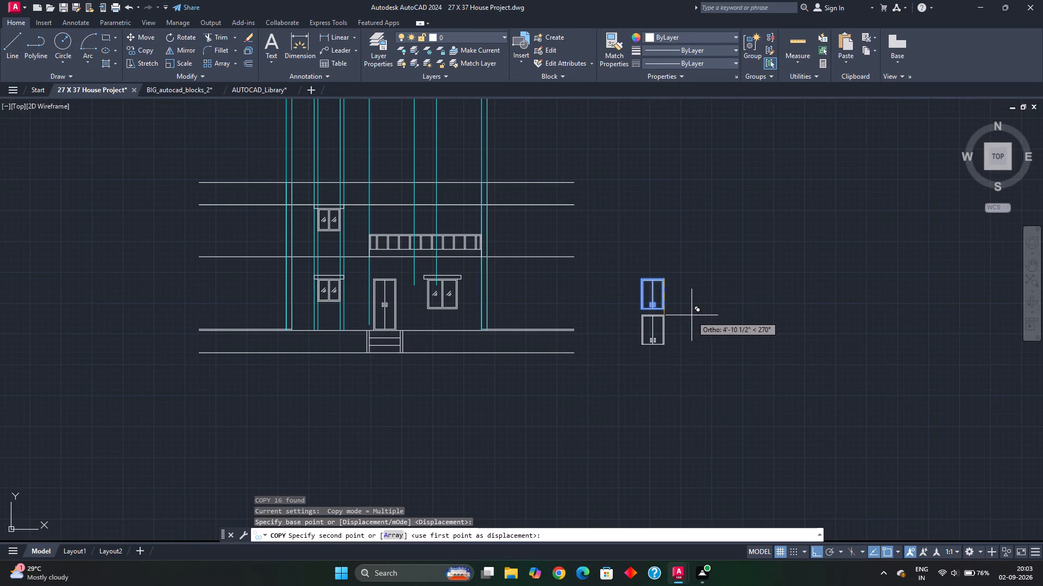
{"action": "key", "text": "F8"}
{"action": "middle_click_drag", "start_coordinate": [826, 286], "coordinate": [1042, 306]}
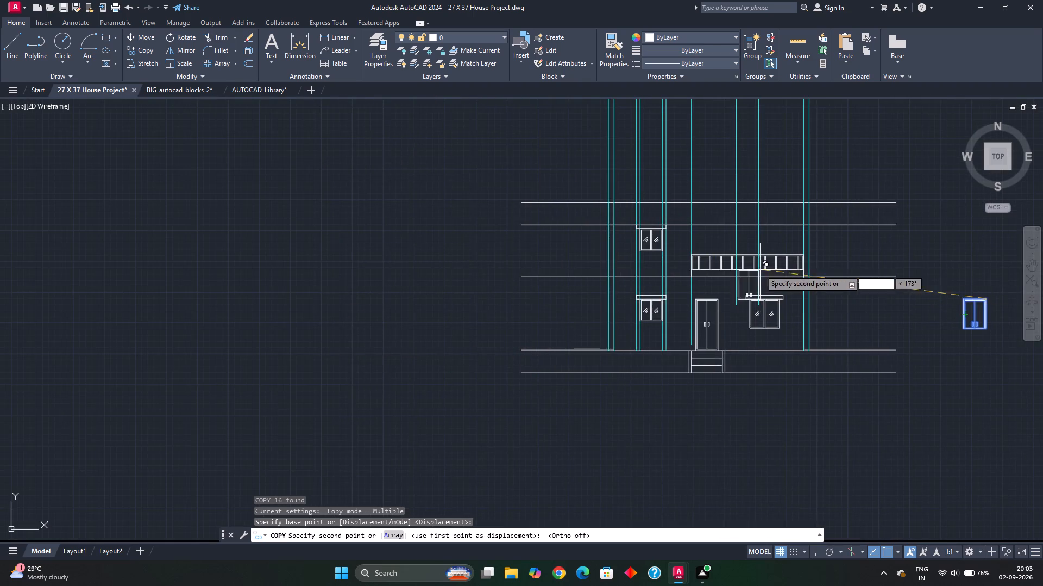
{"action": "scroll", "coordinate": [745, 251], "scroll_direction": "up", "scroll_amount": 2}
{"action": "middle_click_drag", "start_coordinate": [732, 254], "coordinate": [751, 281]}
{"action": "scroll", "coordinate": [769, 252], "scroll_direction": "up", "scroll_amount": 1}
{"action": "middle_click", "coordinate": [769, 252]}
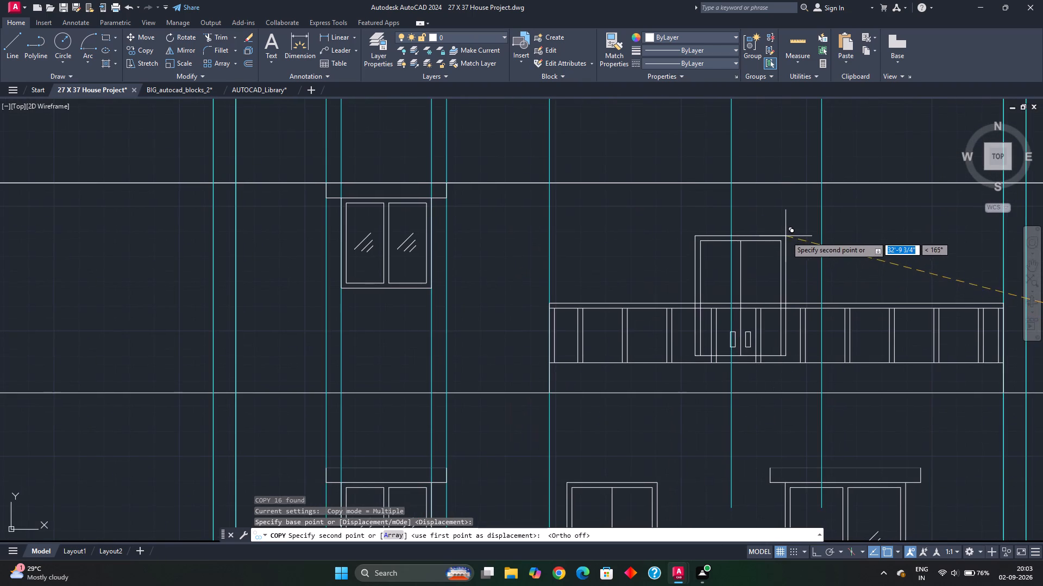
{"action": "scroll", "coordinate": [826, 205], "scroll_direction": "up", "scroll_amount": 2}
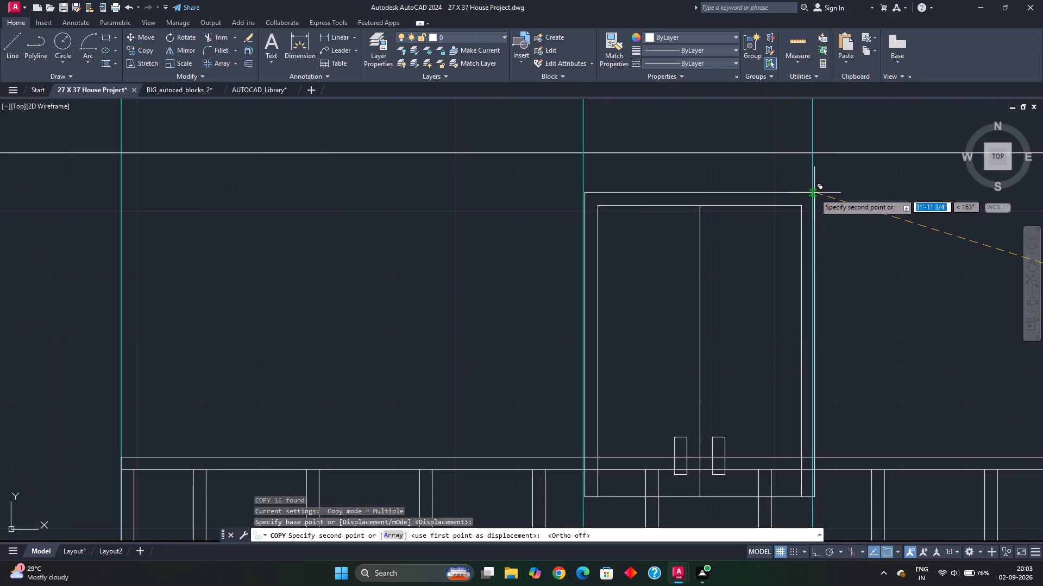
{"action": "left_click", "coordinate": [810, 150]}
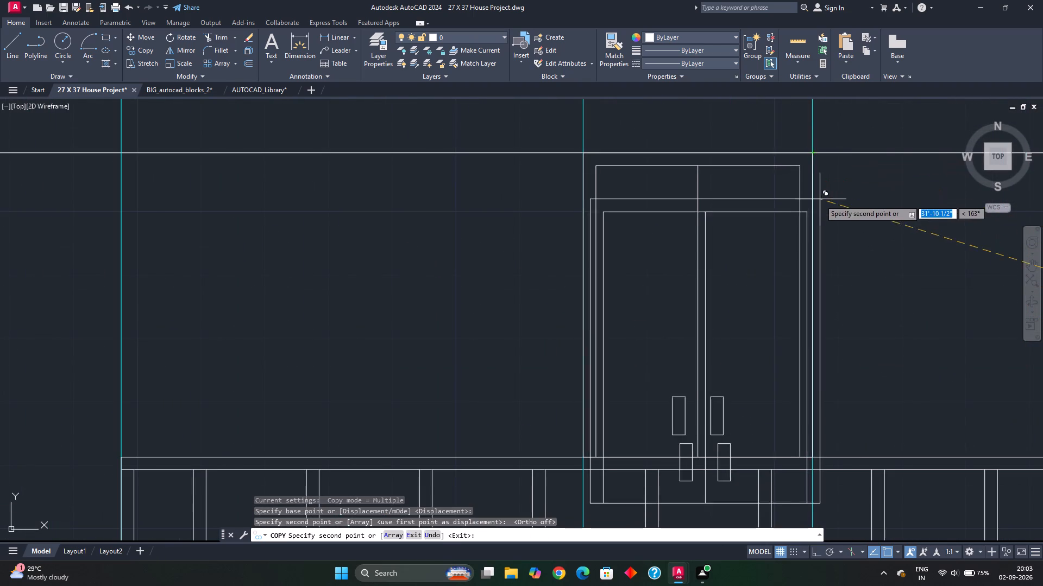
{"action": "scroll", "coordinate": [820, 200], "scroll_direction": "down", "scroll_amount": 2}
{"action": "scroll", "coordinate": [856, 299], "scroll_direction": "down", "scroll_amount": 2}
{"action": "middle_click_drag", "start_coordinate": [885, 348], "coordinate": [783, 319]}
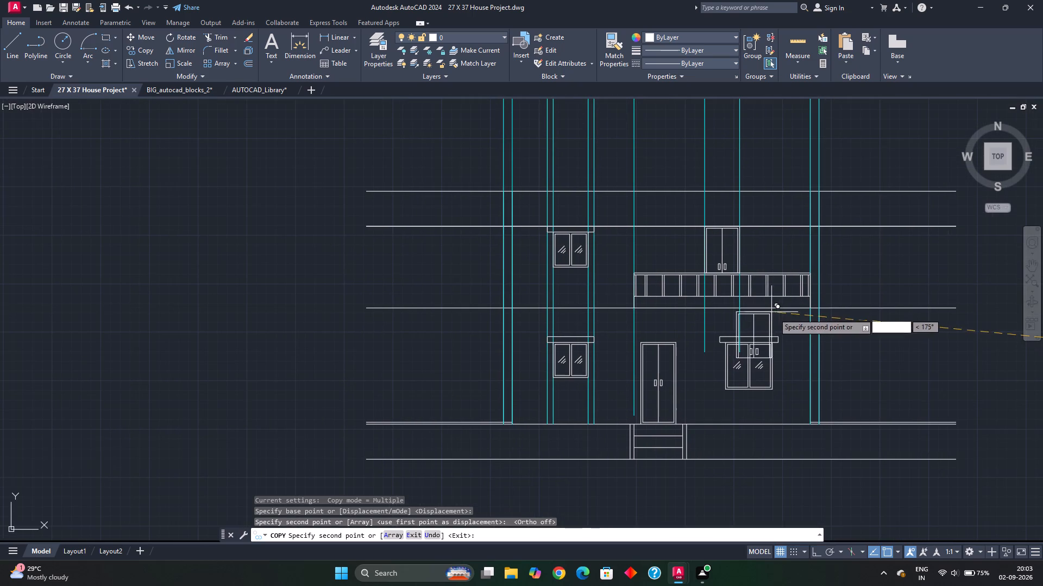
{"action": "key", "text": "Escape"}
Delete the spare shortened door standing in the empty area right of the elevation.
{"action": "scroll", "coordinate": [817, 327], "scroll_direction": "down", "scroll_amount": 1}
{"action": "middle_click_drag", "start_coordinate": [817, 328], "coordinate": [740, 314]}
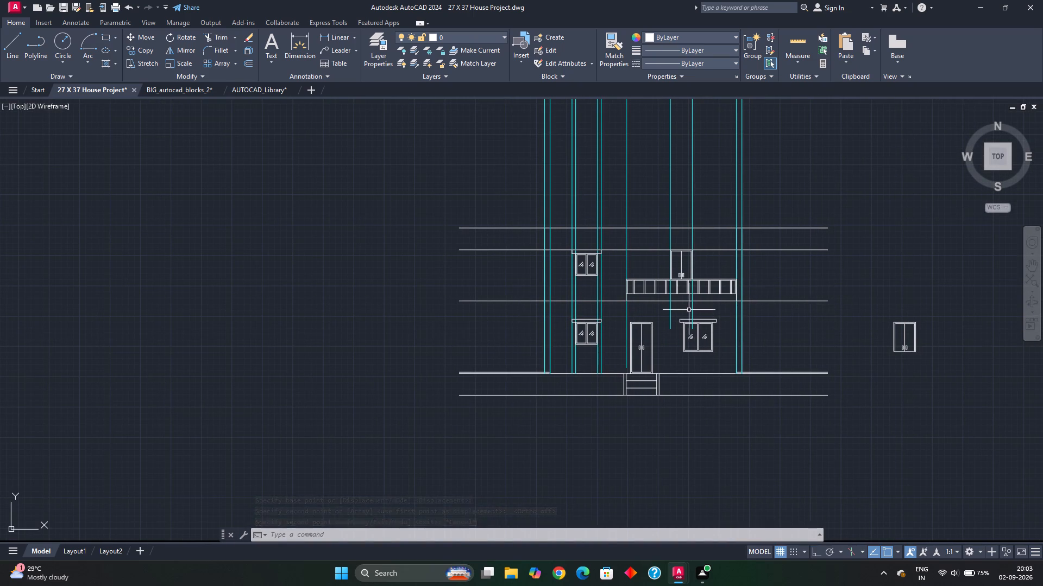
{"action": "scroll", "coordinate": [671, 267], "scroll_direction": "up", "scroll_amount": 2}
{"action": "scroll", "coordinate": [680, 325], "scroll_direction": "up", "scroll_amount": 1}
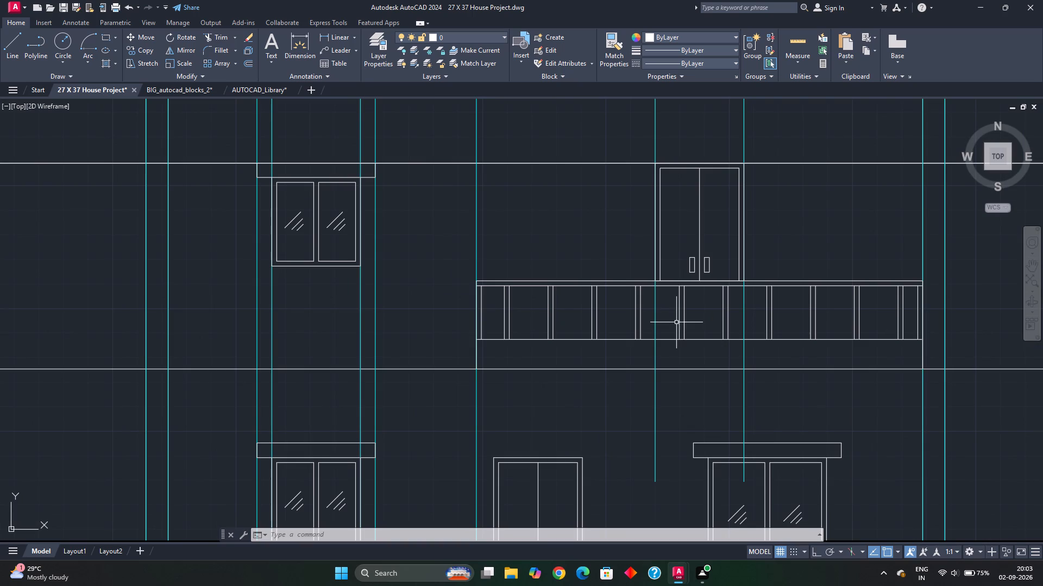
{"action": "scroll", "coordinate": [677, 325], "scroll_direction": "down", "scroll_amount": 1}
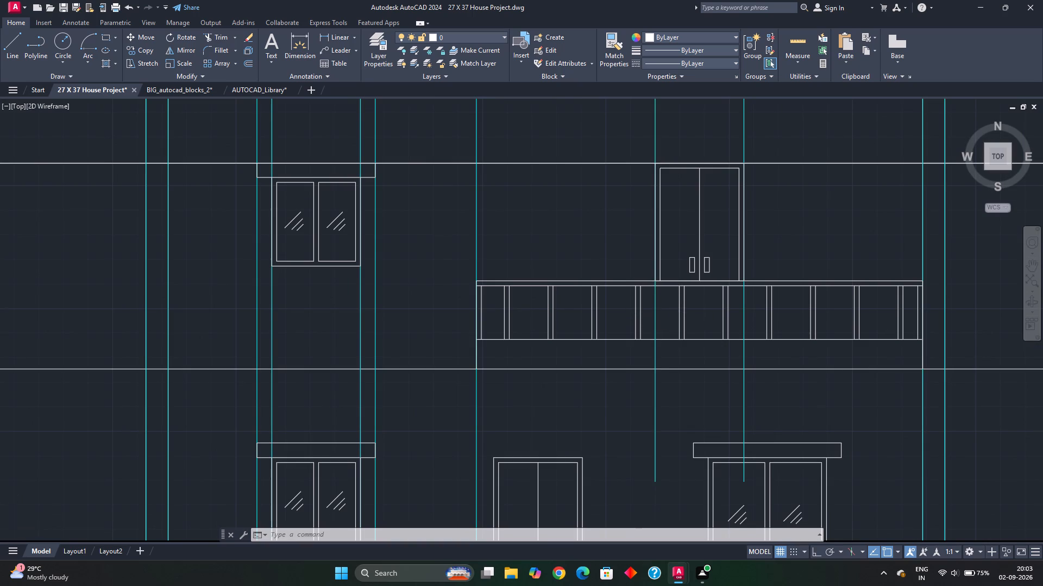
{"action": "scroll", "coordinate": [677, 325], "scroll_direction": "down", "scroll_amount": 1}
{"action": "middle_click", "coordinate": [677, 325]}
{"action": "middle_click_drag", "start_coordinate": [688, 365], "coordinate": [617, 271]}
{"action": "middle_click_drag", "start_coordinate": [867, 336], "coordinate": [665, 294]}
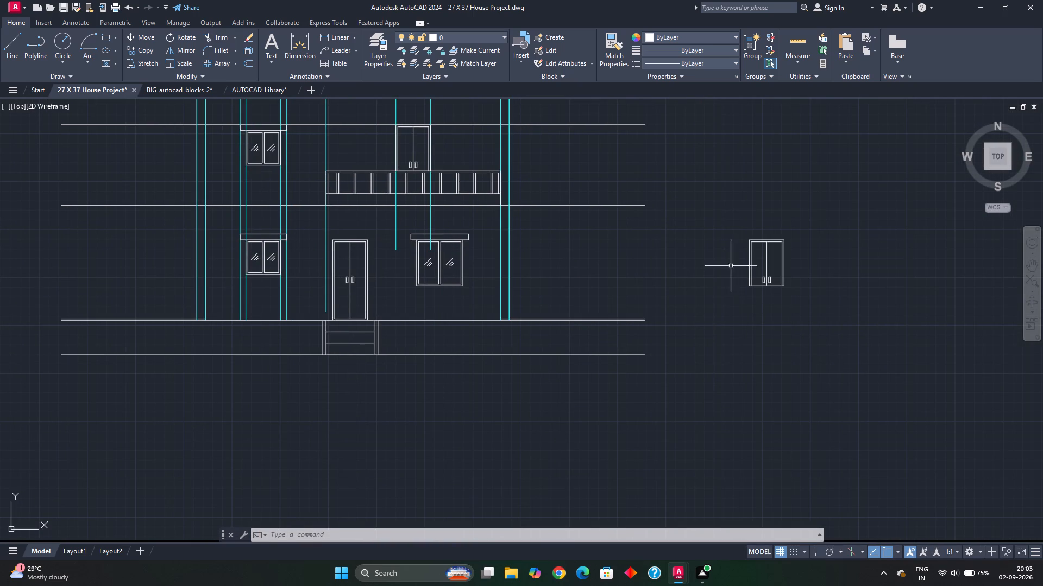
{"action": "left_click", "coordinate": [730, 217]}
{"action": "left_click", "coordinate": [812, 327]}
{"action": "key", "text": "Delete"}
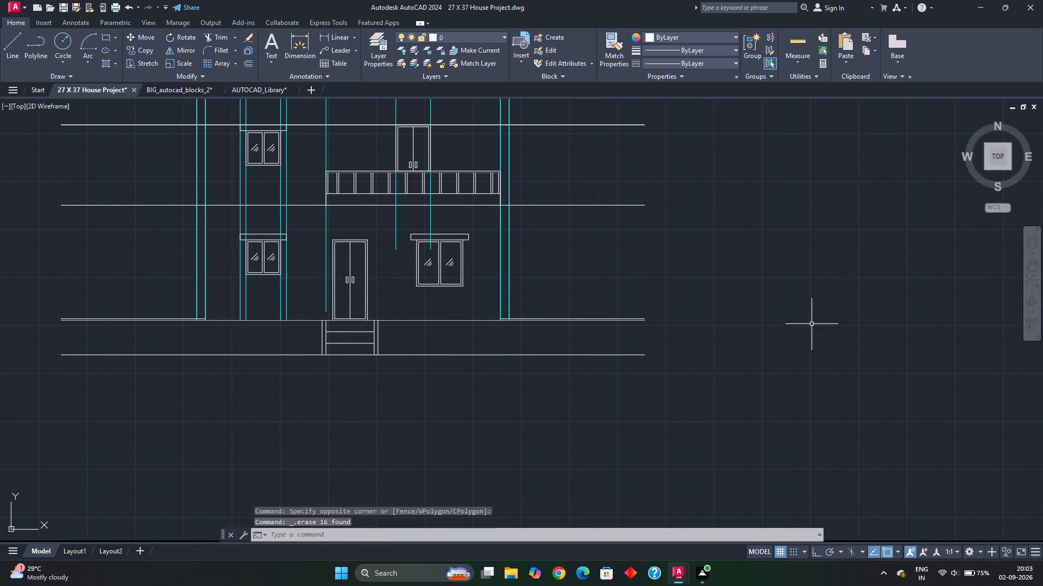
Copy the ground-floor entrance double door about 42' horizontally into the empty area right of the elevation.
{"action": "middle_click_drag", "start_coordinate": [464, 302], "coordinate": [890, 314]}
{"action": "scroll", "coordinate": [816, 279], "scroll_direction": "up", "scroll_amount": 1}
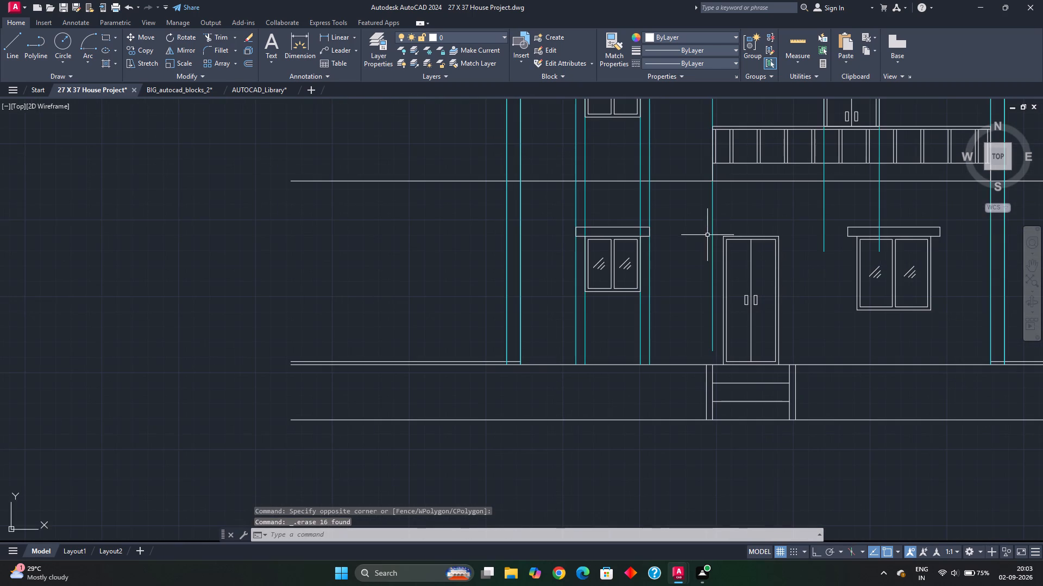
{"action": "left_click", "coordinate": [719, 230]}
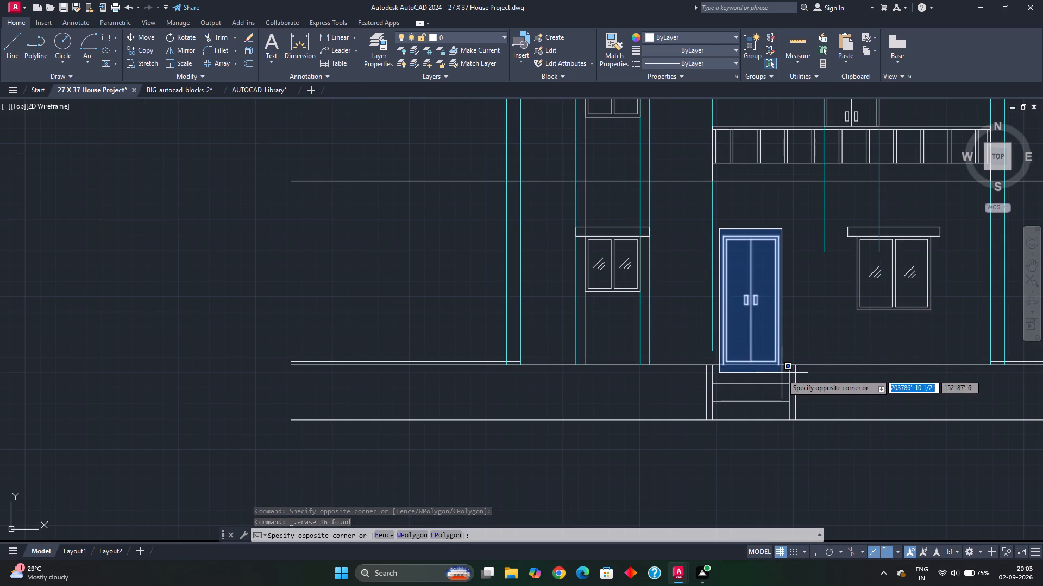
{"action": "left_click", "coordinate": [782, 374]}
{"action": "key", "text": "c"}
{"action": "key", "text": "o"}
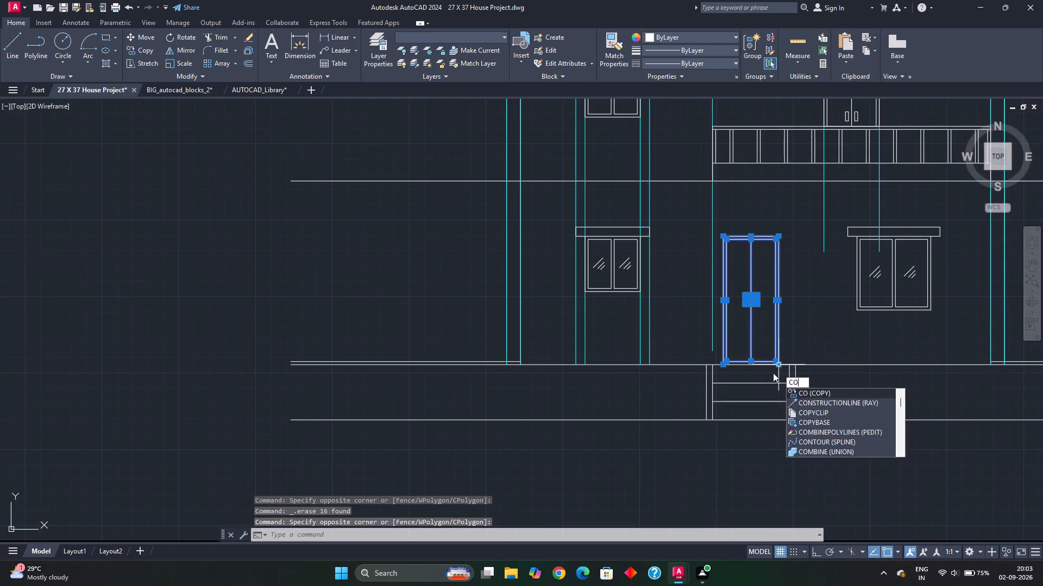
{"action": "key", "text": "Return"}
{"action": "scroll", "coordinate": [735, 359], "scroll_direction": "up", "scroll_amount": 2}
{"action": "left_click", "coordinate": [701, 378]}
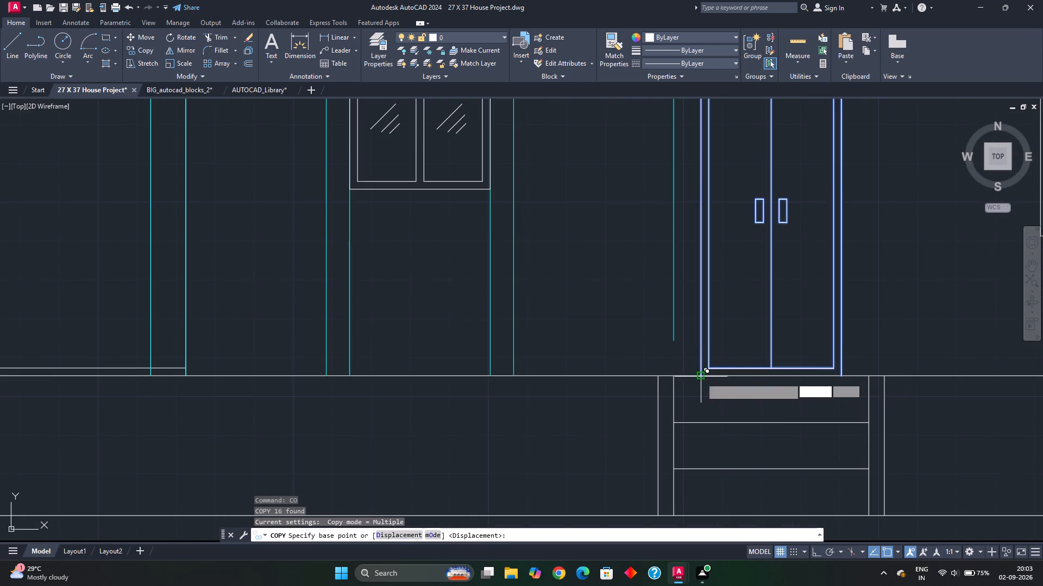
{"action": "scroll", "coordinate": [778, 390], "scroll_direction": "down", "scroll_amount": 3}
{"action": "middle_click_drag", "start_coordinate": [820, 386], "coordinate": [487, 289]}
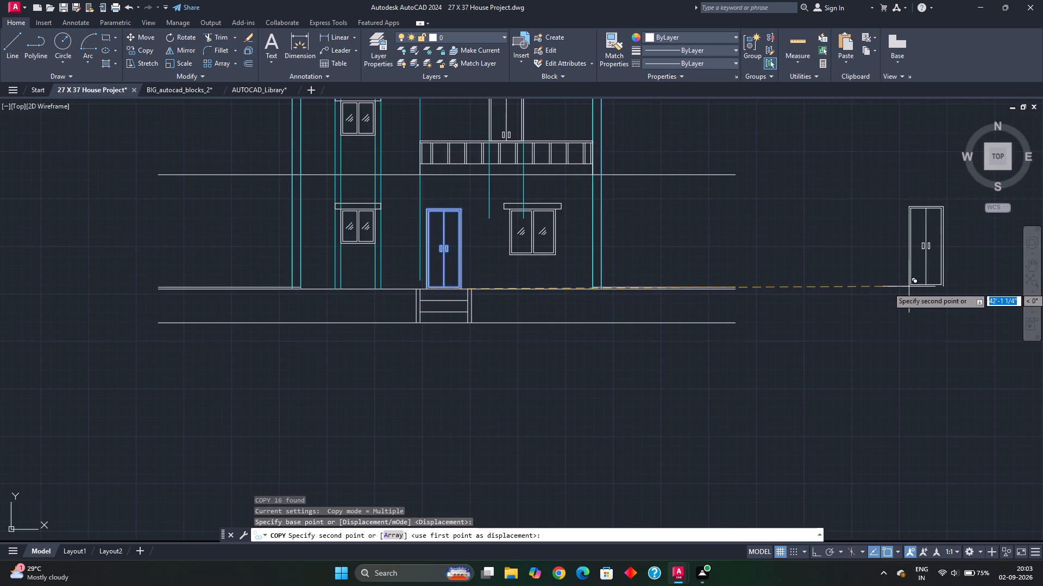
{"action": "left_click", "coordinate": [909, 287]}
{"action": "middle_click_drag", "start_coordinate": [925, 296], "coordinate": [766, 303]}
{"action": "scroll", "coordinate": [925, 296], "scroll_direction": "up", "scroll_amount": 1}
{"action": "key", "text": "Escape"}
Draw a horizontal line joining the lower ends of the outer jambs of the door copy standing beside the elevation.
{"action": "scroll", "coordinate": [769, 301], "scroll_direction": "up", "scroll_amount": 3}
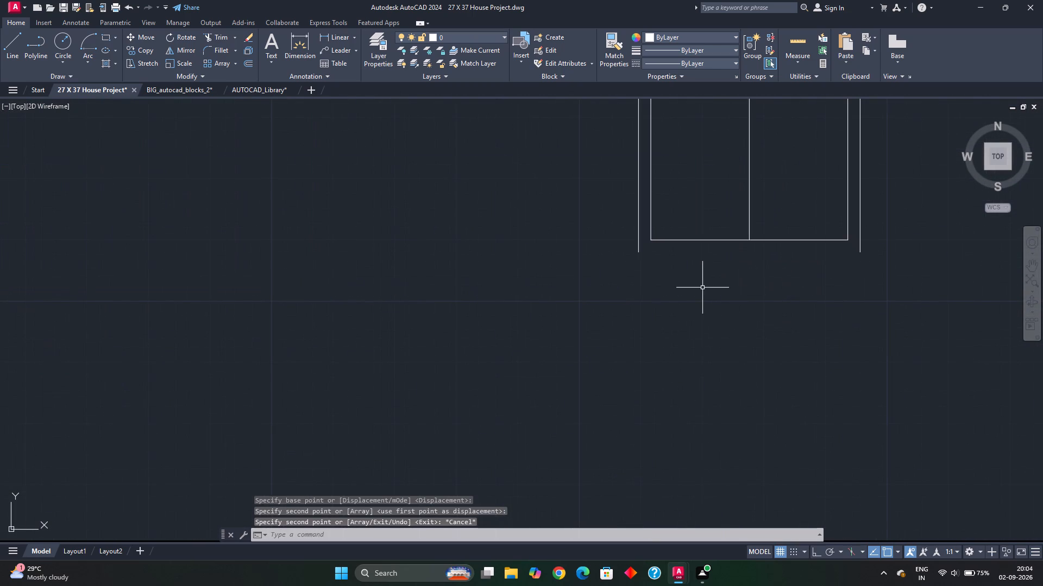
{"action": "key", "text": "l"}
{"action": "key", "text": "Return"}
{"action": "scroll", "coordinate": [698, 284], "scroll_direction": "up", "scroll_amount": 1}
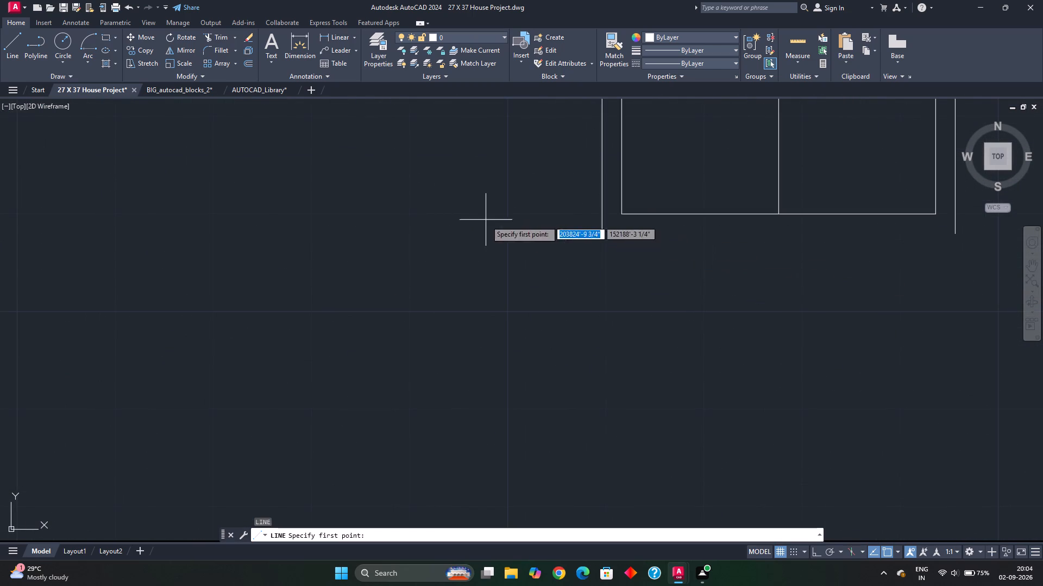
{"action": "left_click", "coordinate": [598, 235]}
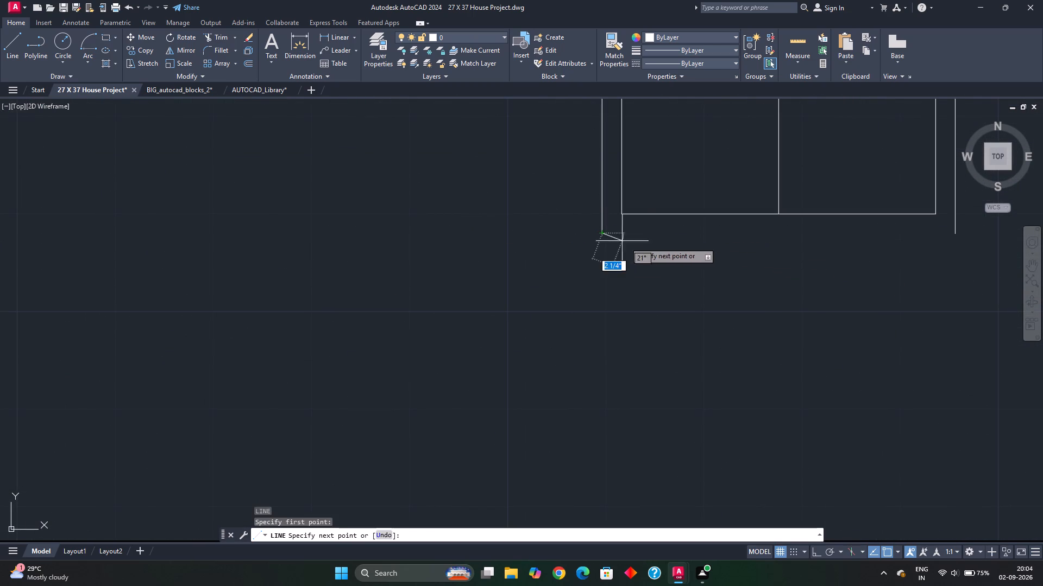
{"action": "scroll", "coordinate": [795, 259], "scroll_direction": "down", "scroll_amount": 1}
{"action": "left_click", "coordinate": [897, 245]}
{"action": "key", "text": "Escape"}
{"action": "scroll", "coordinate": [889, 215], "scroll_direction": "down", "scroll_amount": 2}
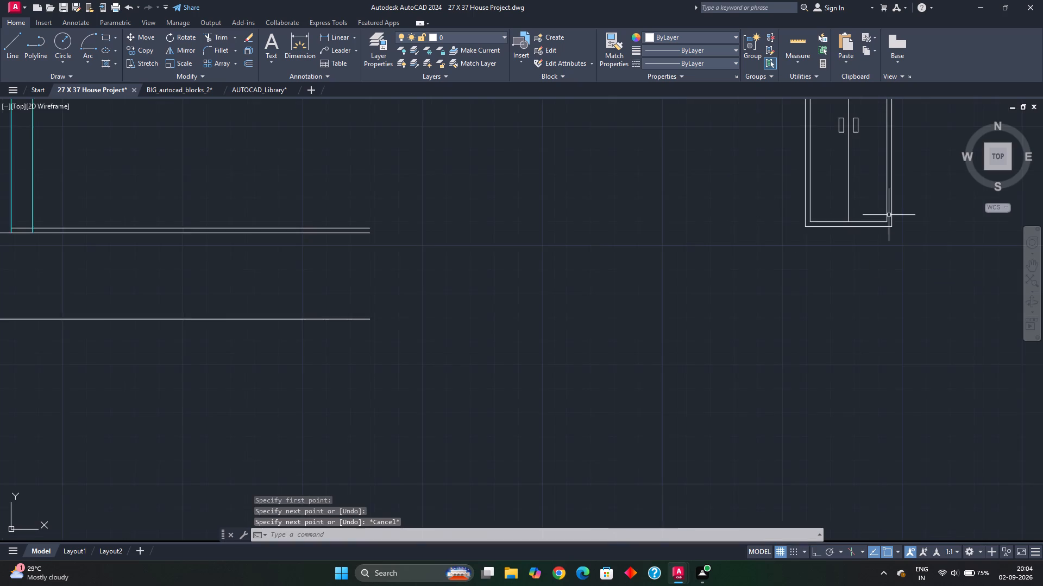
Offset the top outer frame line of the door copy 4' downward.
{"action": "middle_click_drag", "start_coordinate": [871, 199], "coordinate": [814, 350]}
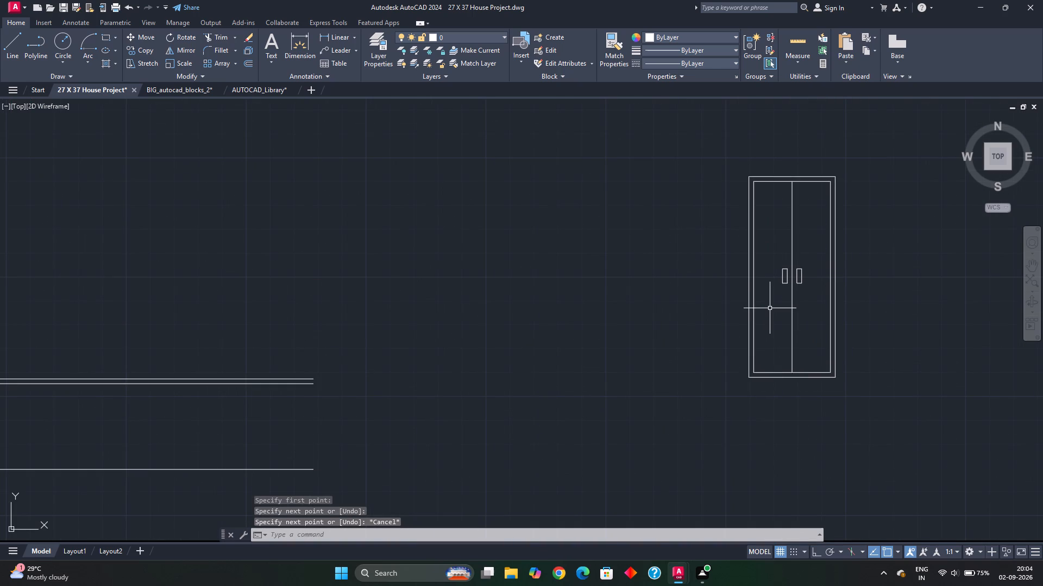
{"action": "key", "text": "o"}
{"action": "key", "text": "Return"}
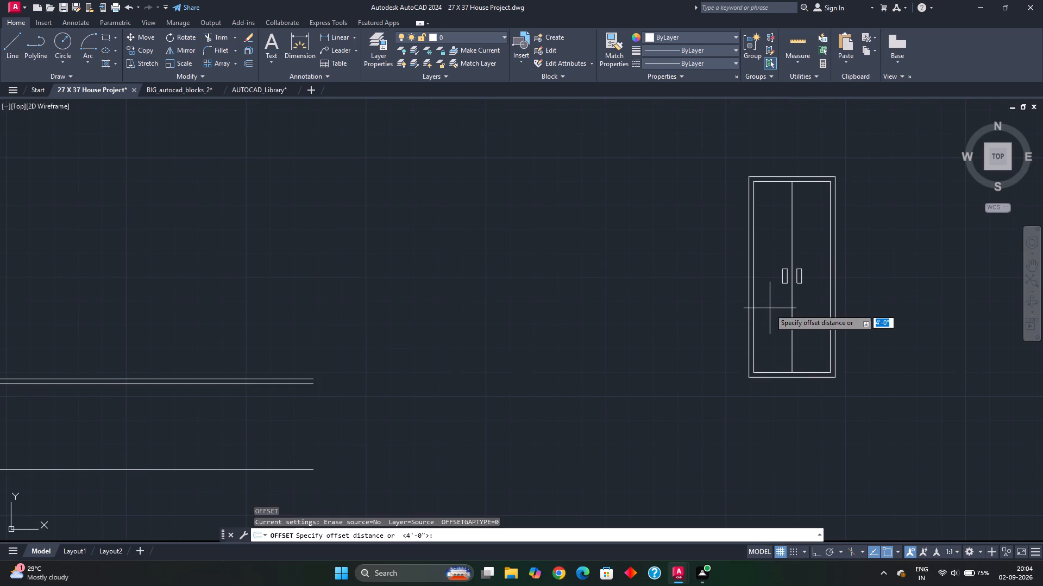
{"action": "key", "text": "Return"}
{"action": "left_click", "coordinate": [786, 177]}
{"action": "left_click", "coordinate": [789, 211]}
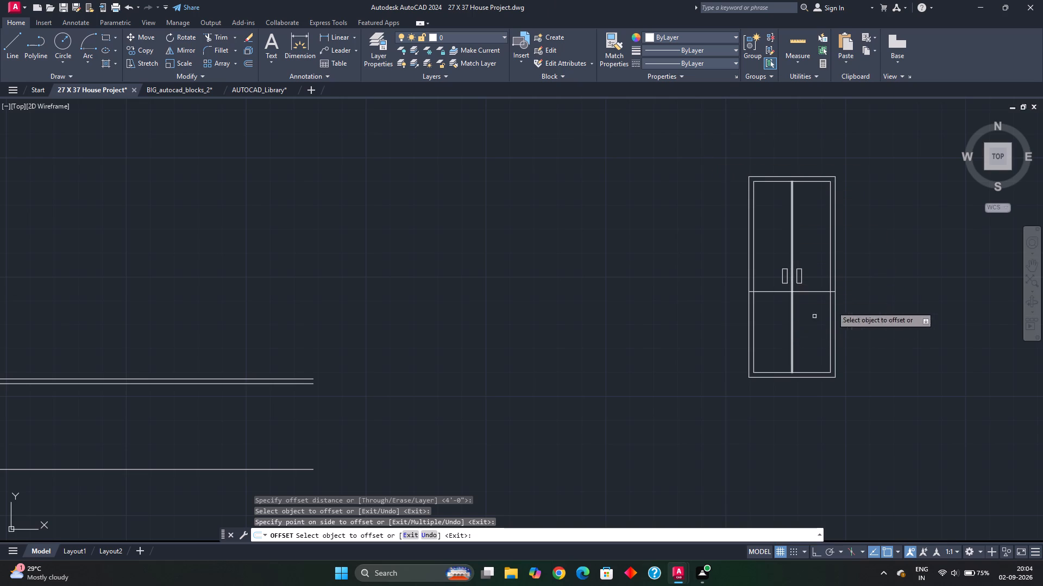
{"action": "key", "text": "Escape"}
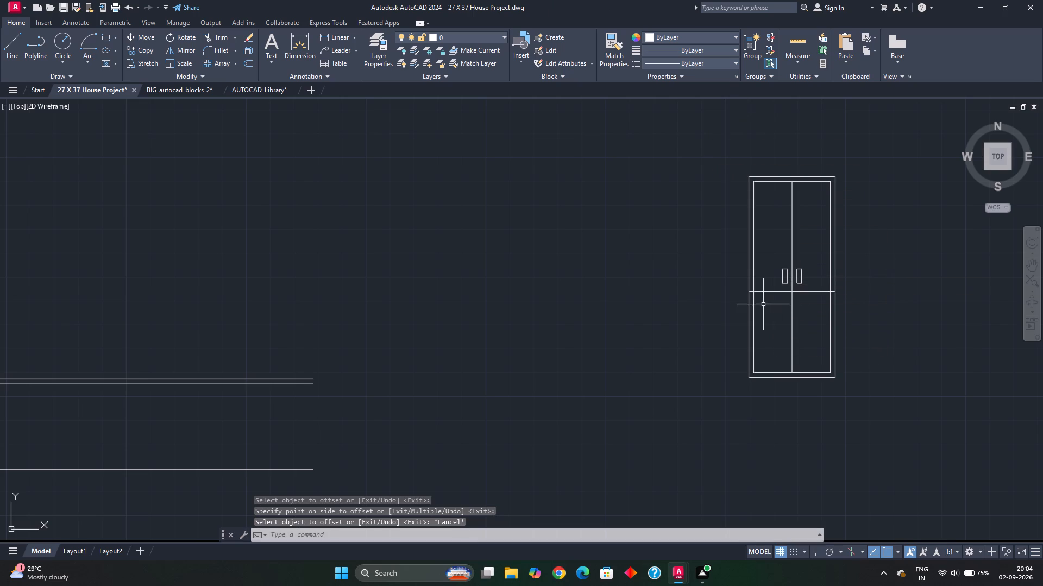
Trim away the door copy's jambs and centre line above the 4' offset line, along with its top frame lines.
{"action": "scroll", "coordinate": [753, 302], "scroll_direction": "up", "scroll_amount": 1}
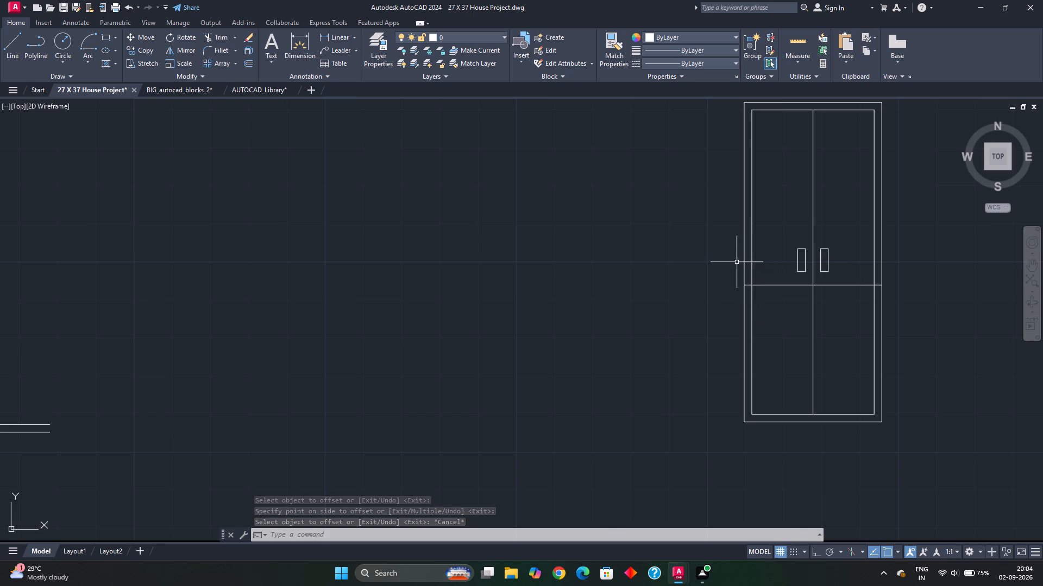
{"action": "type", "text": "TR"}
{"action": "key", "text": "space"}
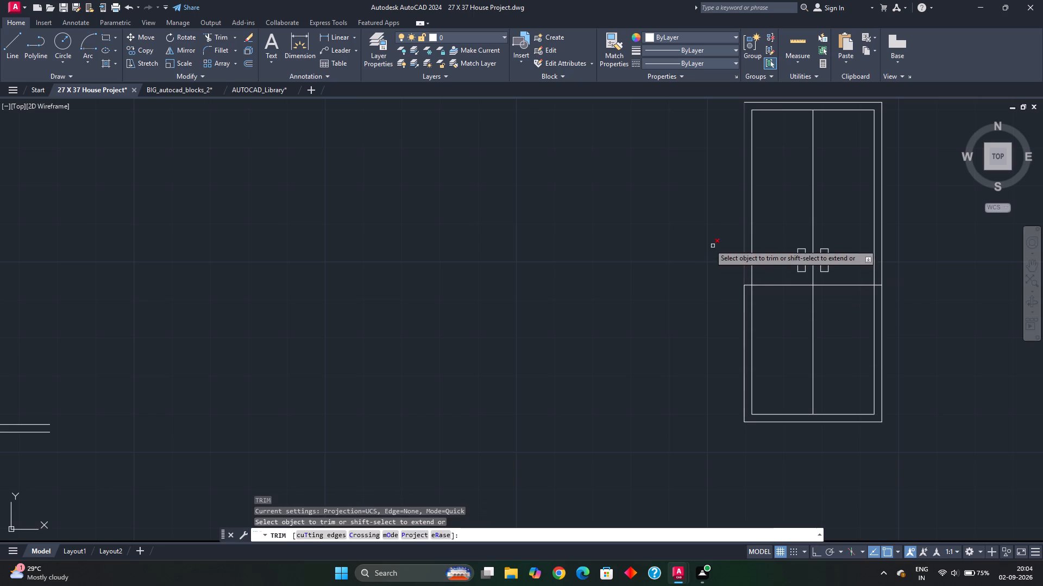
{"action": "left_click", "coordinate": [709, 243]}
{"action": "left_click", "coordinate": [920, 232]}
{"action": "middle_click_drag", "start_coordinate": [854, 239], "coordinate": [837, 283]}
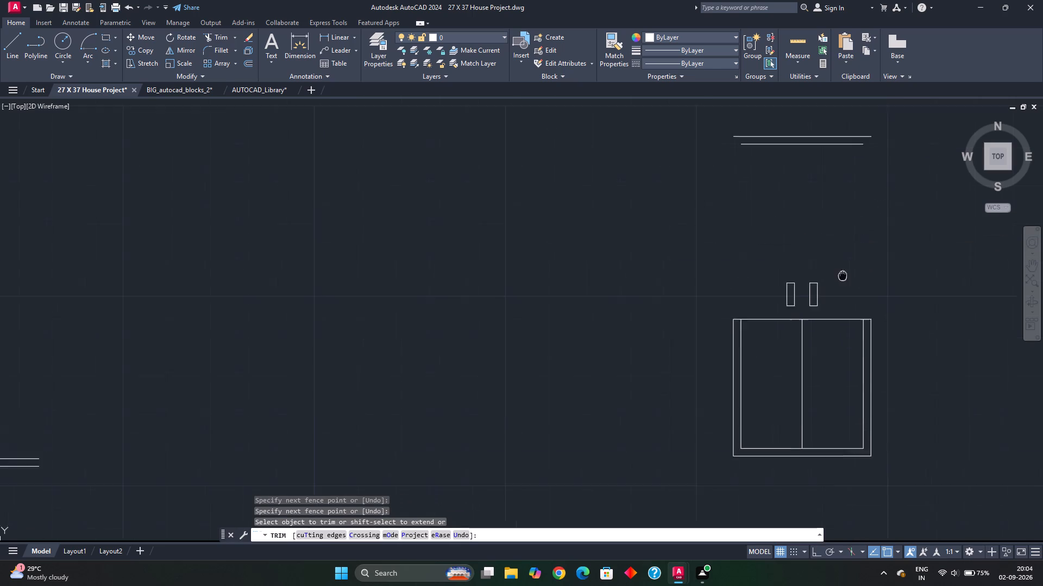
{"action": "middle_click_drag", "start_coordinate": [837, 283], "coordinate": [798, 308]}
{"action": "left_click_drag", "start_coordinate": [786, 143], "coordinate": [725, 264]}
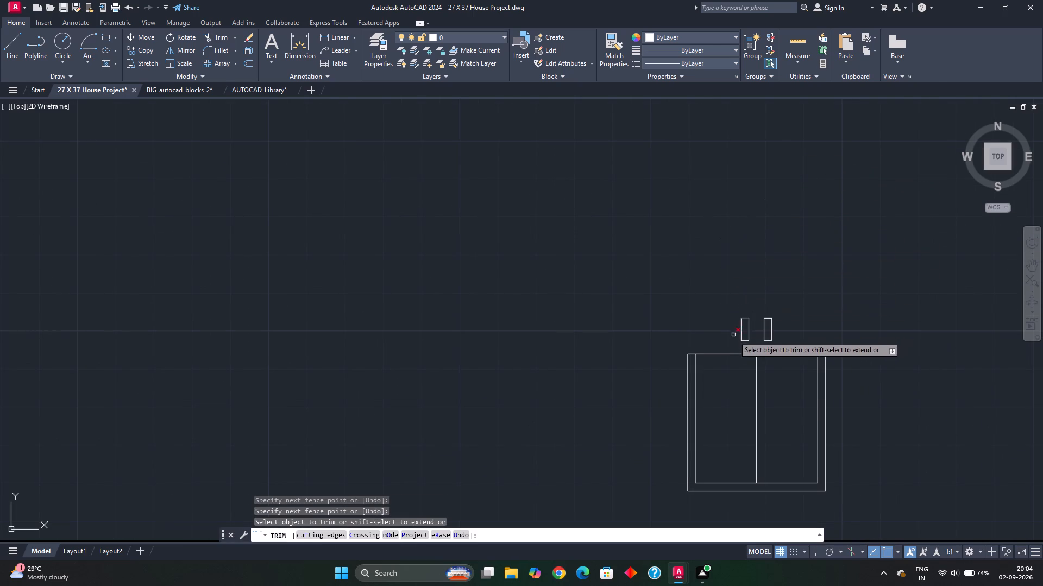
Remove all the lines of the two door handles left above the offset line.
{"action": "left_click_drag", "start_coordinate": [726, 334], "coordinate": [813, 333]}
{"action": "scroll", "coordinate": [763, 324], "scroll_direction": "up", "scroll_amount": 2}
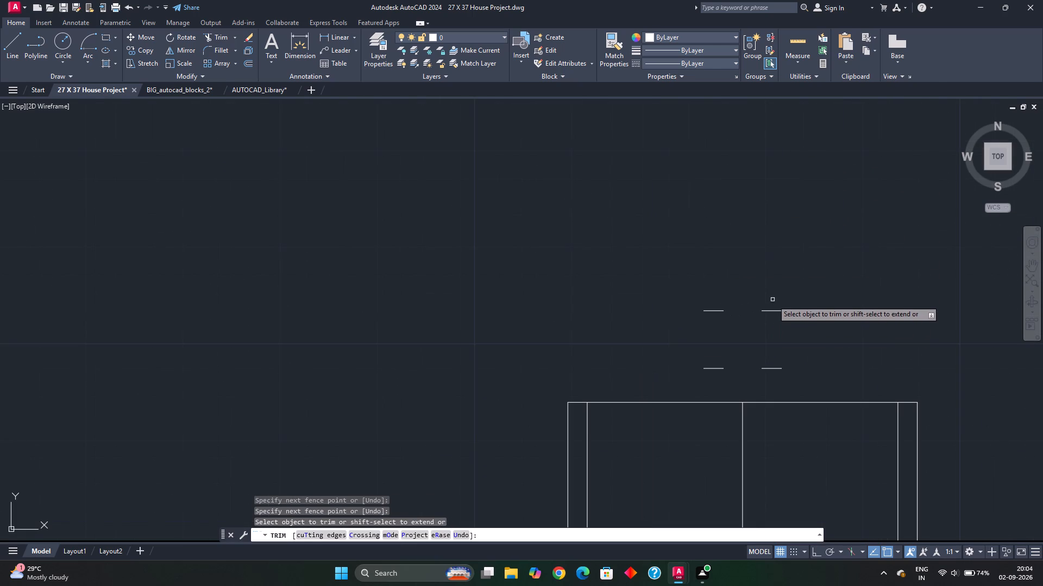
{"action": "left_click_drag", "start_coordinate": [772, 300], "coordinate": [771, 377]}
{"action": "left_click_drag", "start_coordinate": [708, 292], "coordinate": [706, 373]}
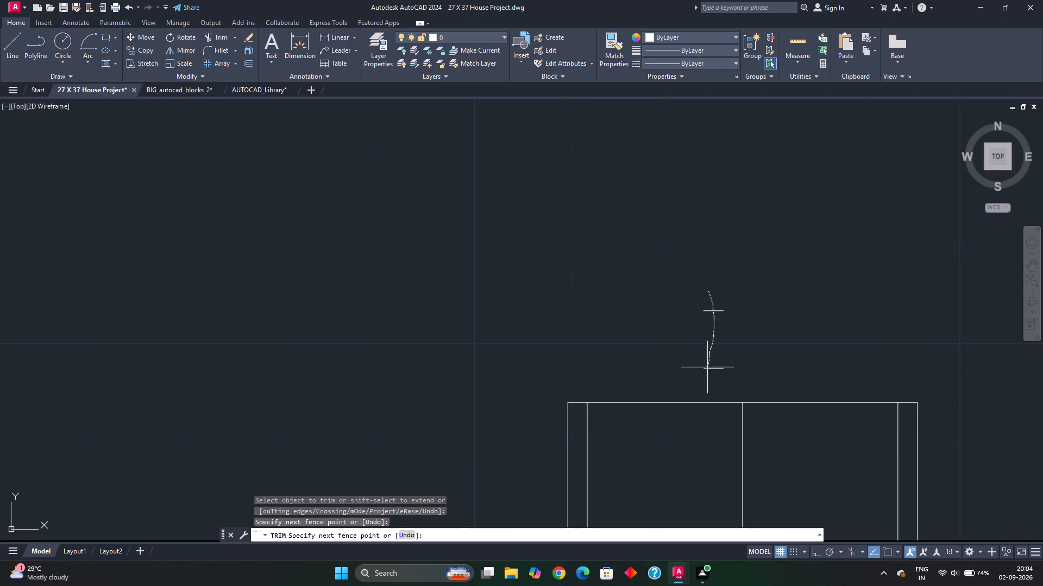
{"action": "left_click_drag", "start_coordinate": [706, 373], "coordinate": [705, 370]}
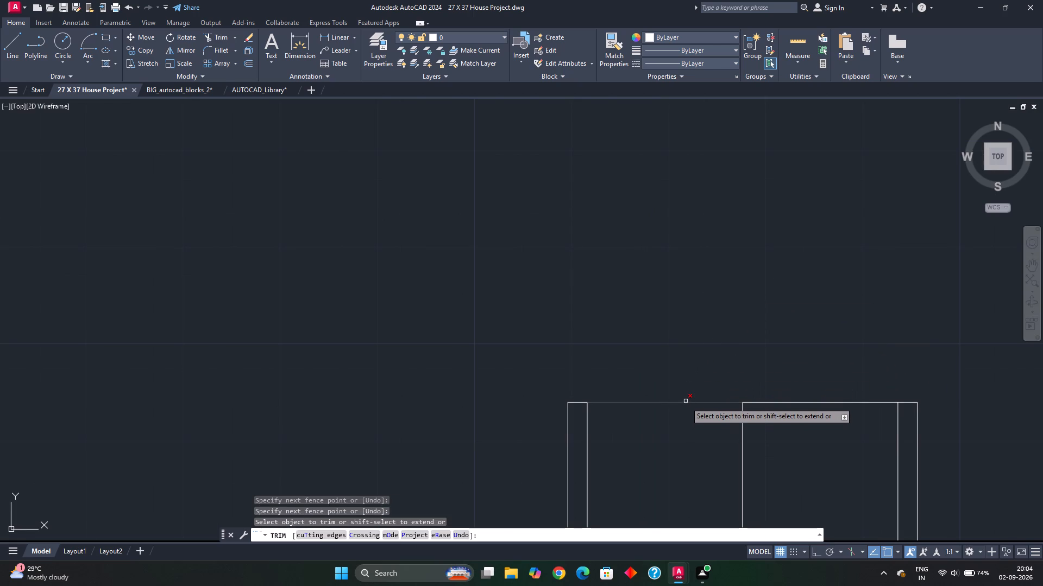
Trim away every segment of the offset line across the jambs and both door leaves, leaving the lower door portion open at the top.
{"action": "left_click", "coordinate": [686, 402]}
{"action": "left_click", "coordinate": [580, 404]}
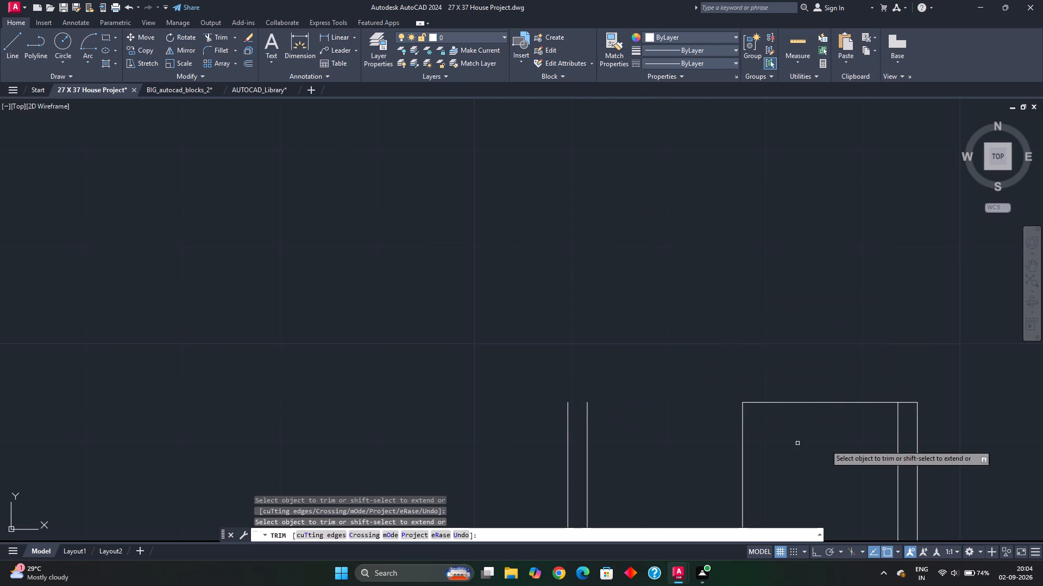
{"action": "left_click_drag", "start_coordinate": [834, 418], "coordinate": [848, 381]}
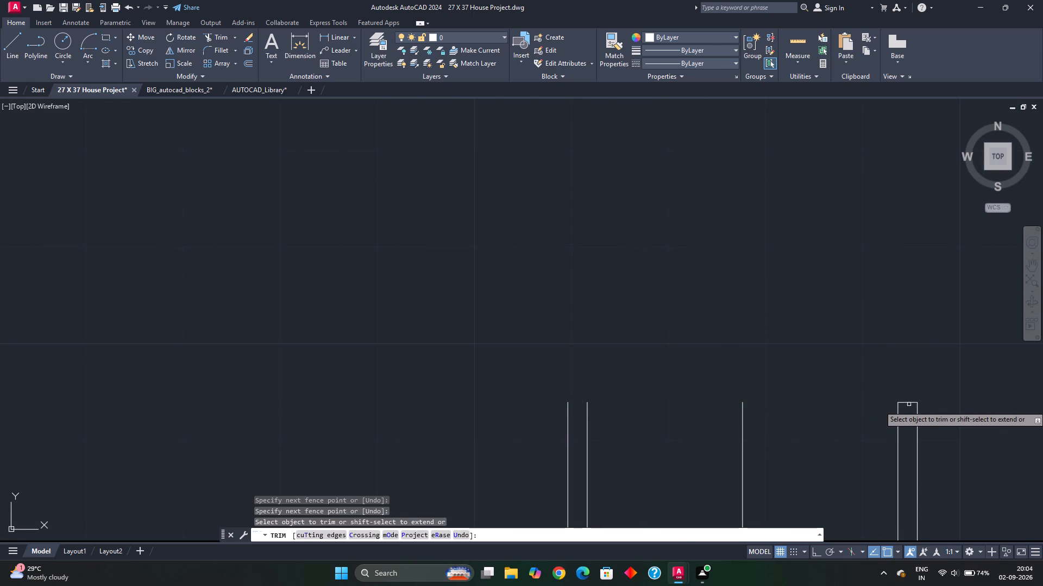
{"action": "left_click_drag", "start_coordinate": [909, 405], "coordinate": [910, 398]}
{"action": "scroll", "coordinate": [900, 397], "scroll_direction": "down", "scroll_amount": 2}
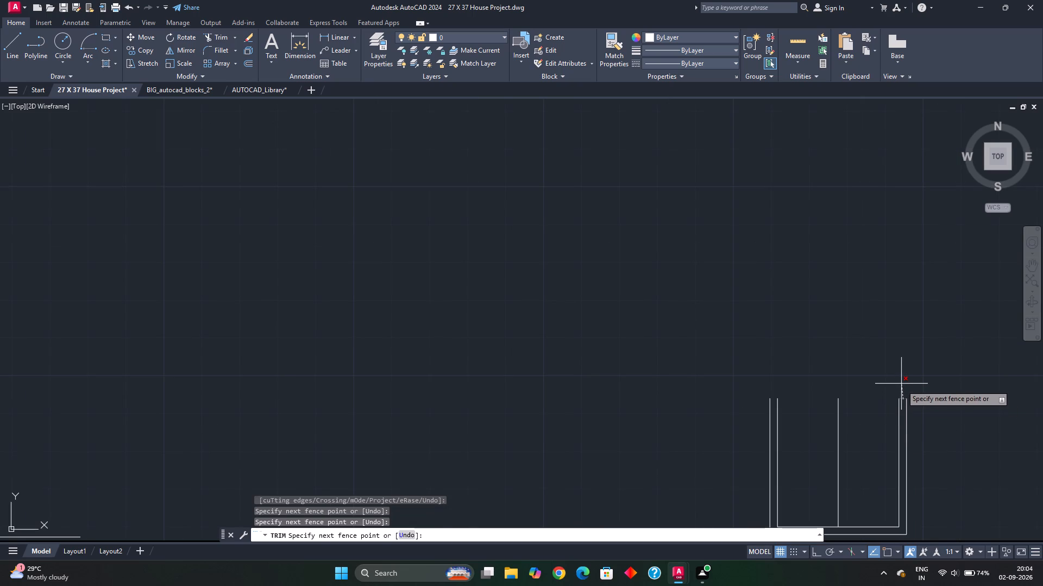
{"action": "left_click", "coordinate": [901, 385]}
{"action": "key", "text": "Escape"}
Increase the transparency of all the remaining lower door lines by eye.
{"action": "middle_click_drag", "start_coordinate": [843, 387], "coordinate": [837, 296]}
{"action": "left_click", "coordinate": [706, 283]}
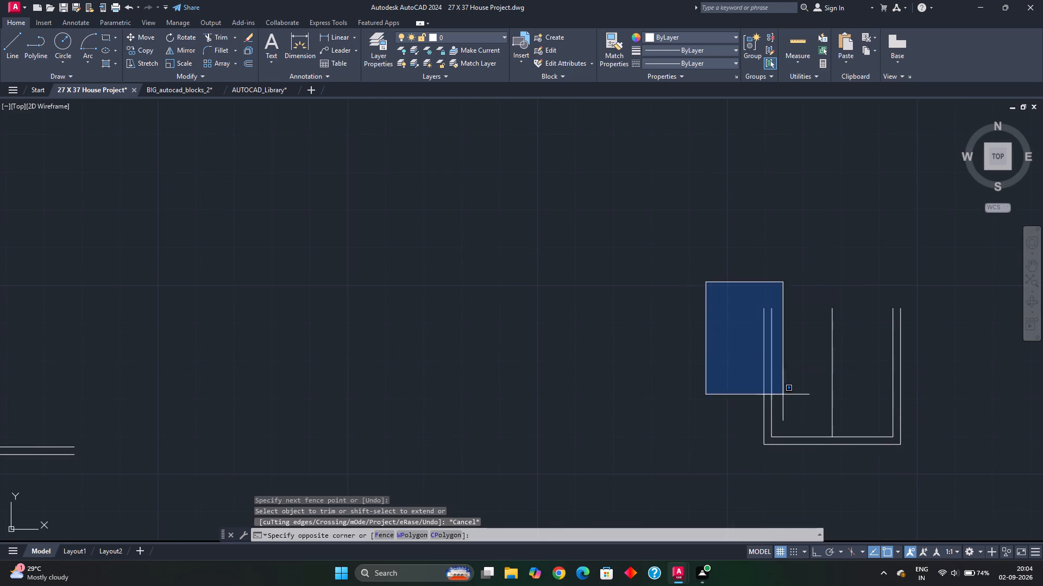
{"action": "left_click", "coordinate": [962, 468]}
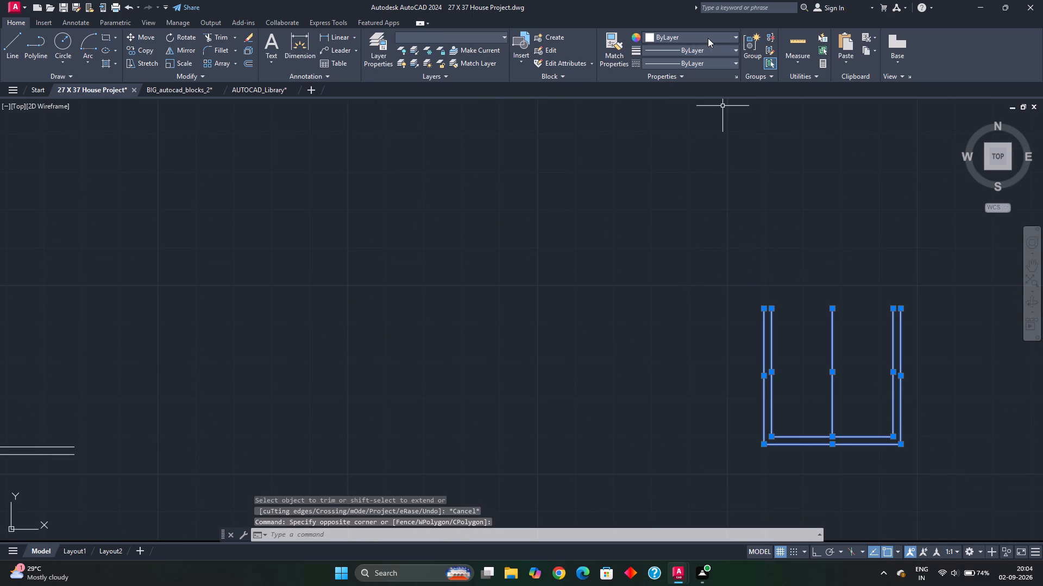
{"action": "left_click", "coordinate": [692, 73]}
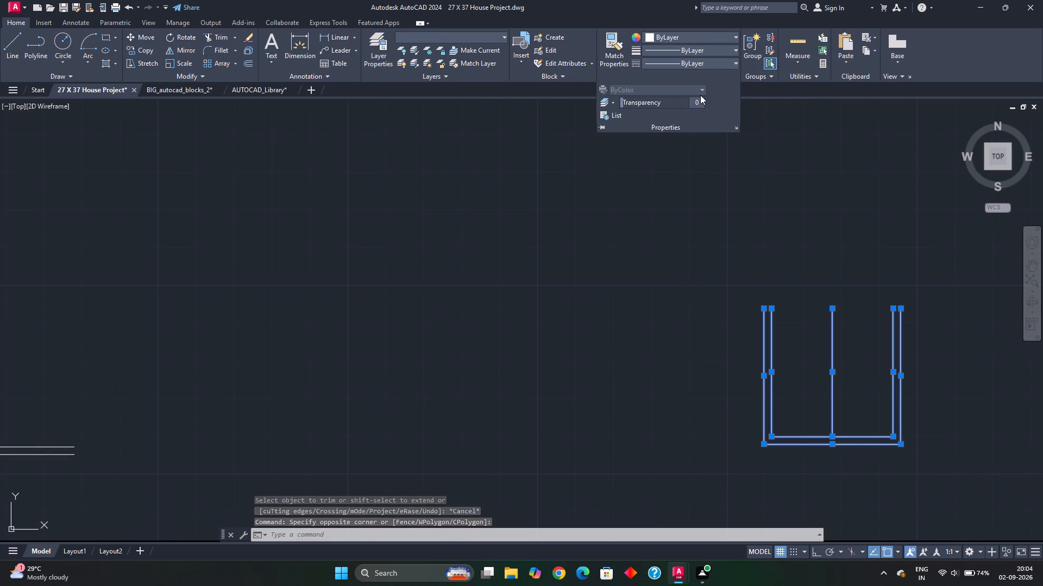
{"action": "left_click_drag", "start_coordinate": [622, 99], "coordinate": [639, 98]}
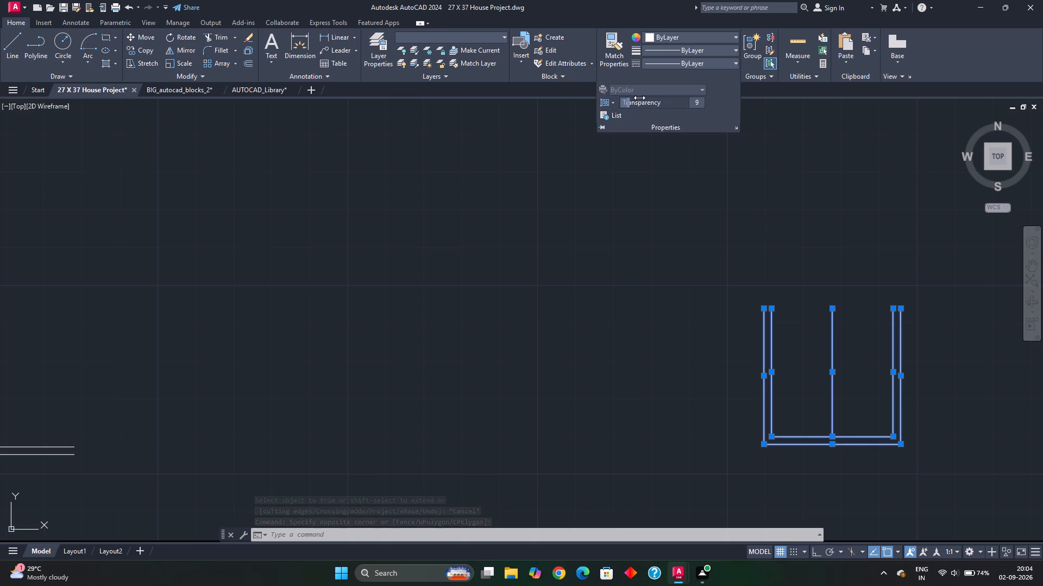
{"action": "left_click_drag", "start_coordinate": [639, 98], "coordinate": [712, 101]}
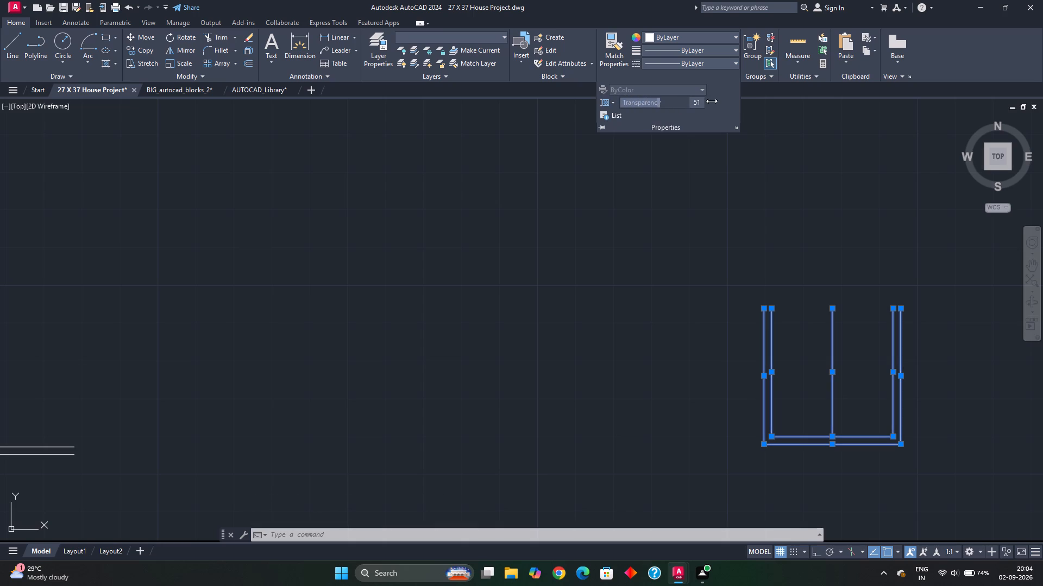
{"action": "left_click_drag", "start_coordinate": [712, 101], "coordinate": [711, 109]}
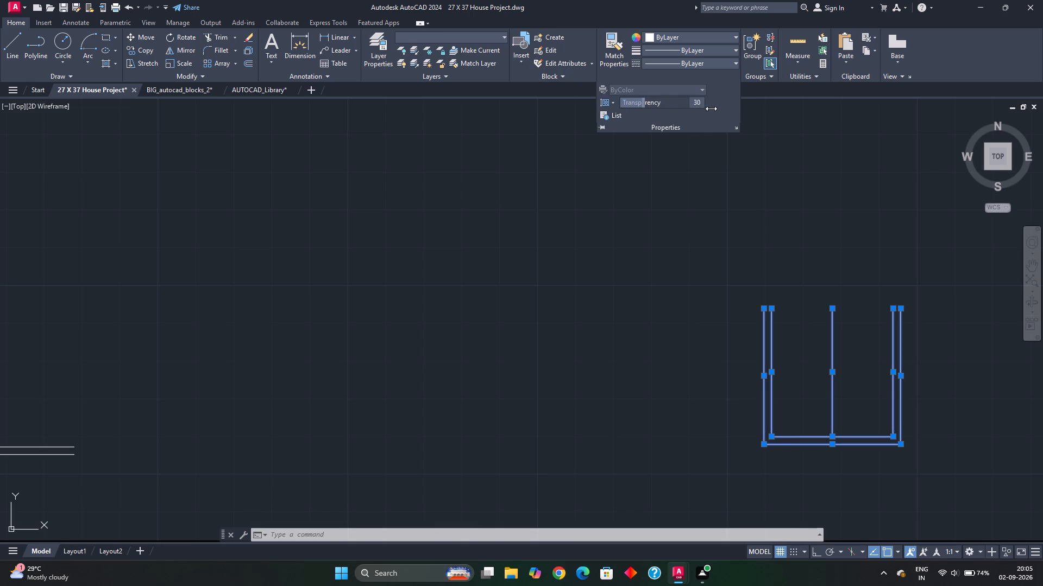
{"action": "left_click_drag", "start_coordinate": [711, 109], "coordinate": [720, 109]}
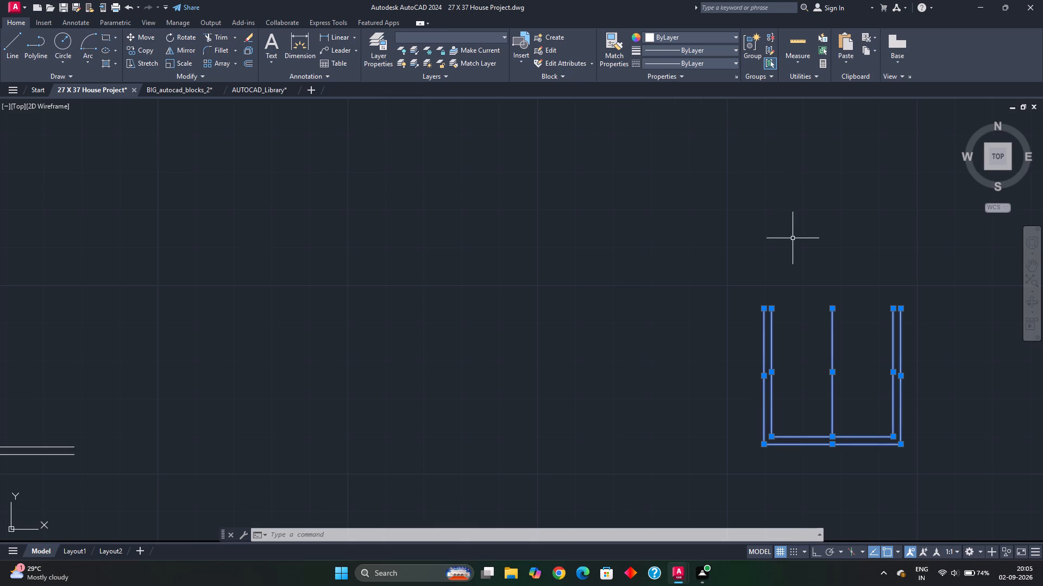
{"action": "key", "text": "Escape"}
Set the current transparency to 50 with no objects selected.
{"action": "middle_click_drag", "start_coordinate": [808, 279], "coordinate": [695, 160]}
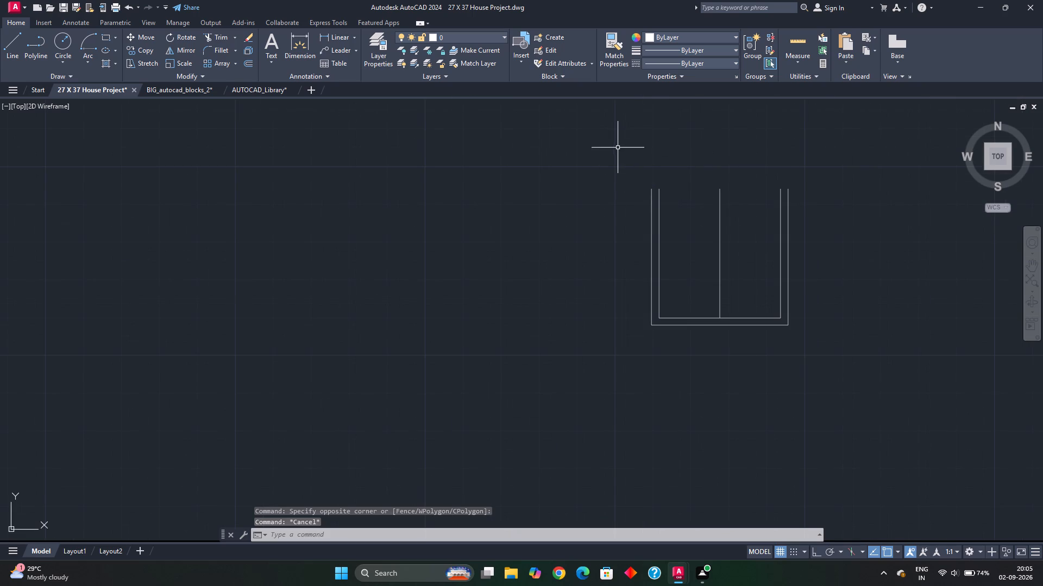
{"action": "left_click", "coordinate": [683, 73]}
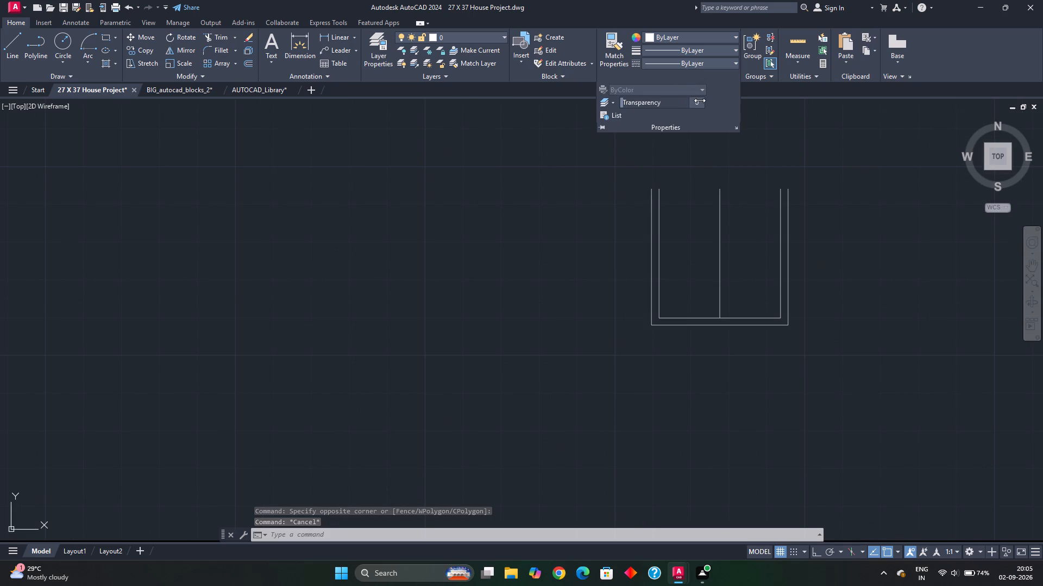
{"action": "left_click", "coordinate": [700, 100]}
{"action": "type", "text": "50"}
{"action": "key", "text": "Return"}
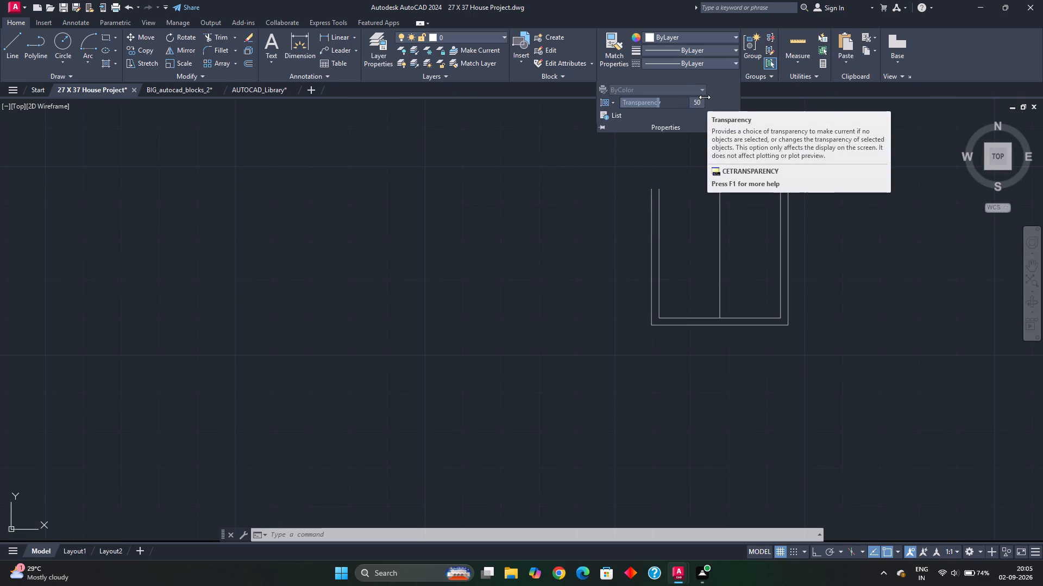
{"action": "left_click", "coordinate": [682, 163]}
{"action": "key", "text": "Escape"}
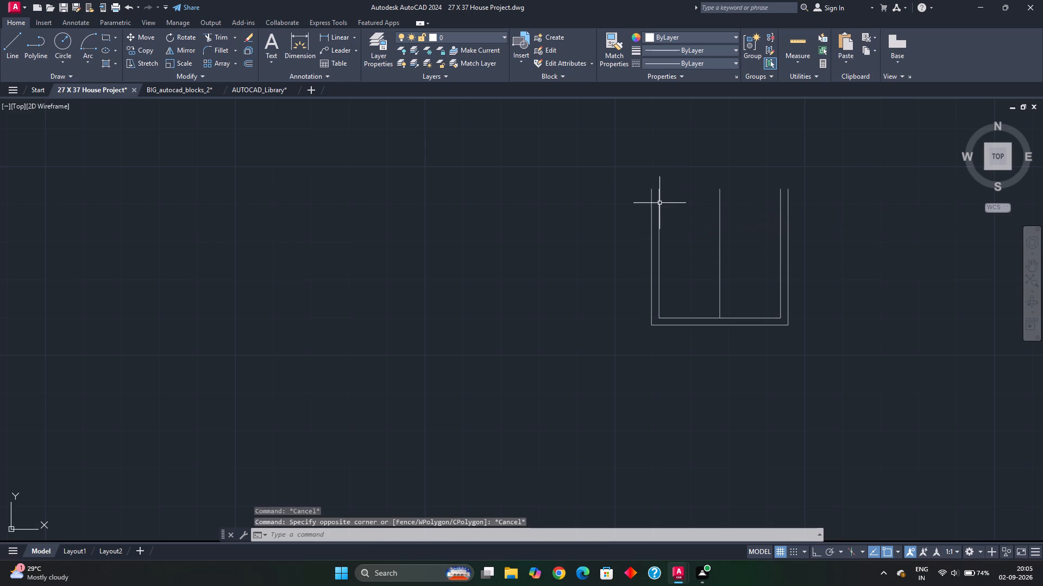
{"action": "left_click_drag", "start_coordinate": [661, 211], "coordinate": [635, 219]}
{"action": "key", "text": "Escape"}
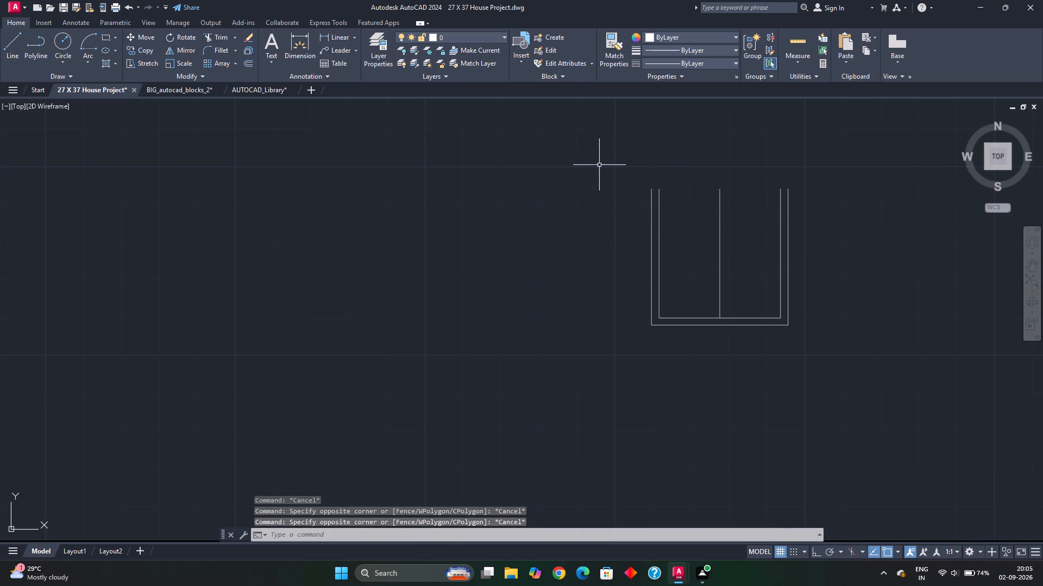
Set the transparency of all the remaining lower door lines to 50.
{"action": "left_click", "coordinate": [600, 164]}
{"action": "left_click", "coordinate": [895, 361]}
{"action": "left_click", "coordinate": [676, 76]}
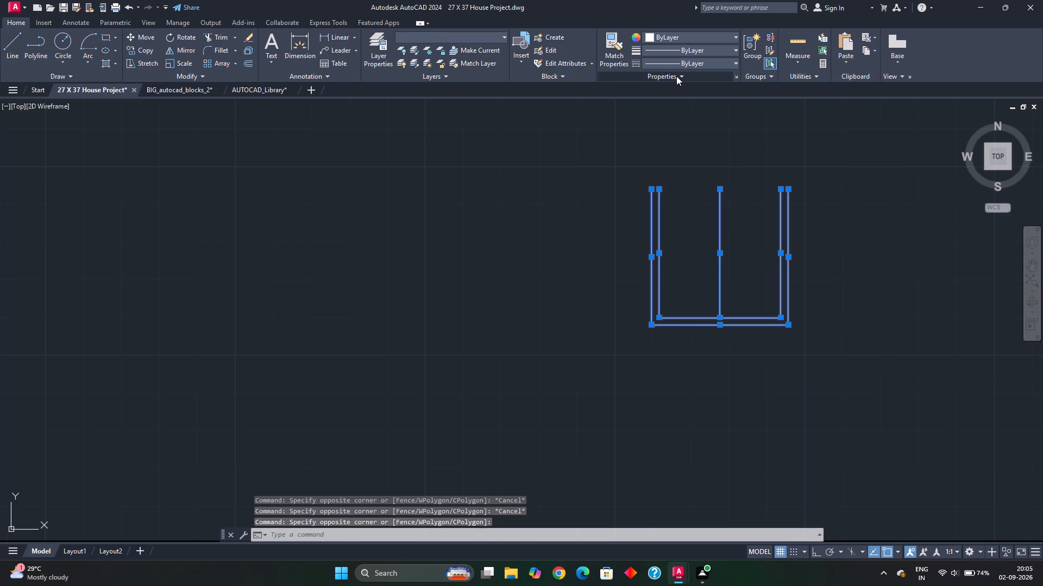
{"action": "left_click", "coordinate": [697, 100]}
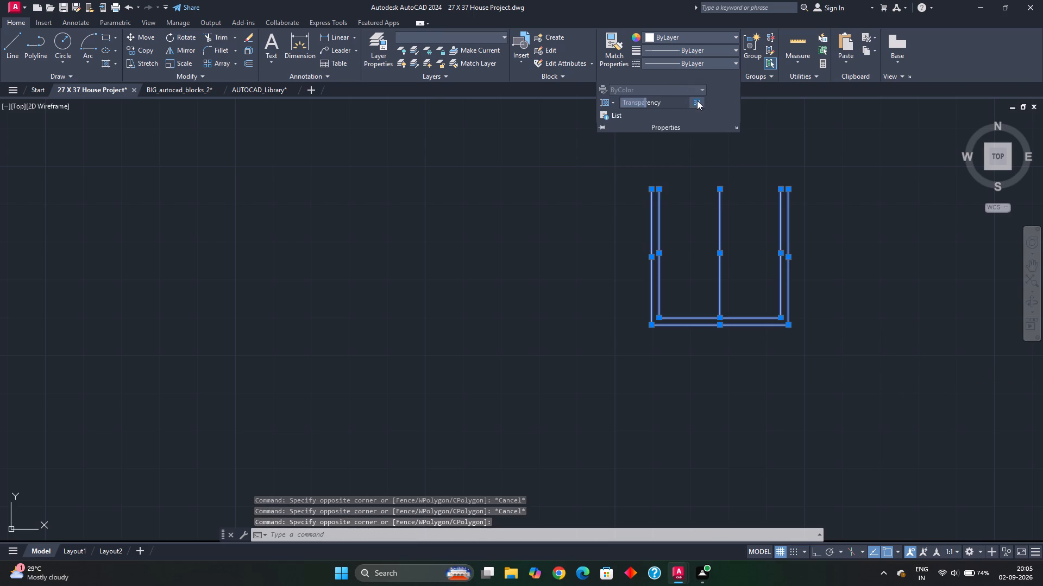
{"action": "type", "text": "50"}
{"action": "key", "text": "Return"}
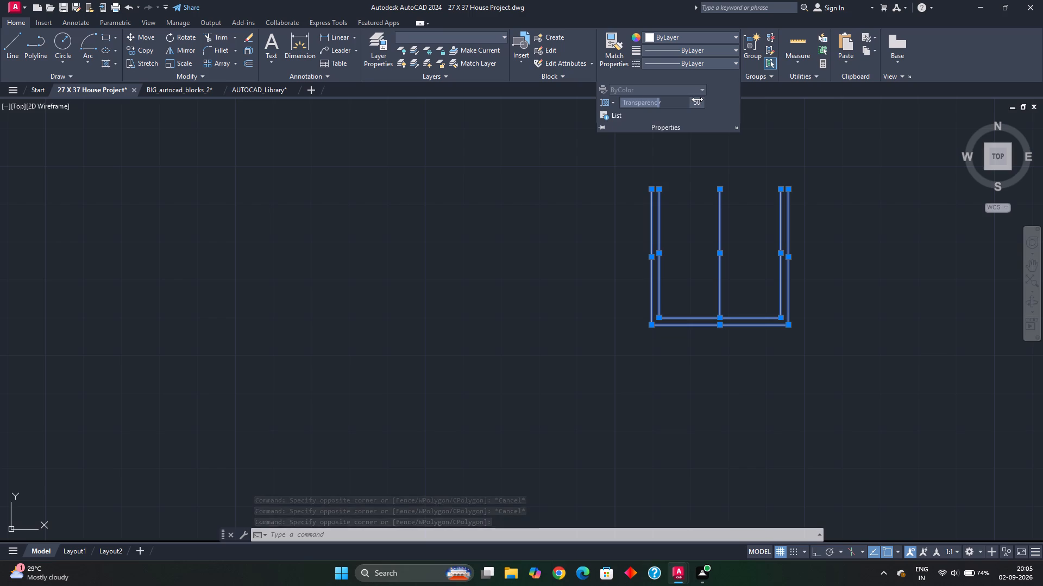
{"action": "left_click", "coordinate": [736, 150]}
{"action": "key", "text": "Escape"}
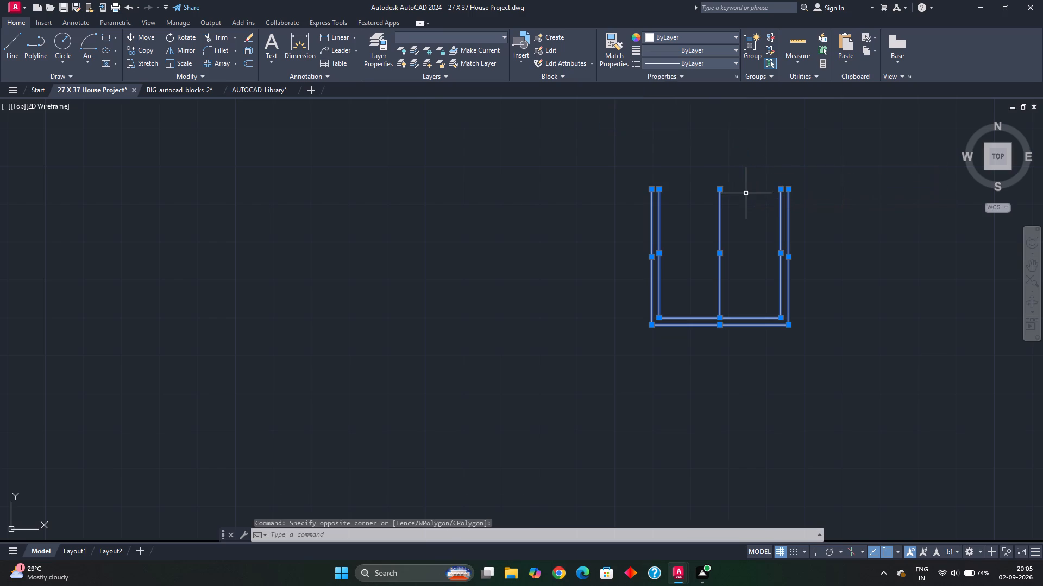
{"action": "key", "text": "Escape"}
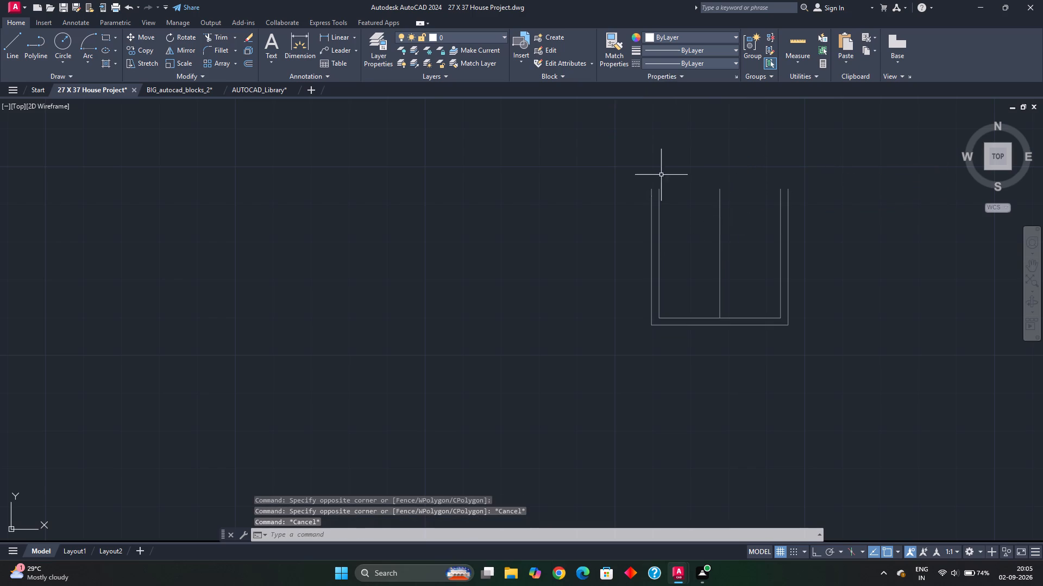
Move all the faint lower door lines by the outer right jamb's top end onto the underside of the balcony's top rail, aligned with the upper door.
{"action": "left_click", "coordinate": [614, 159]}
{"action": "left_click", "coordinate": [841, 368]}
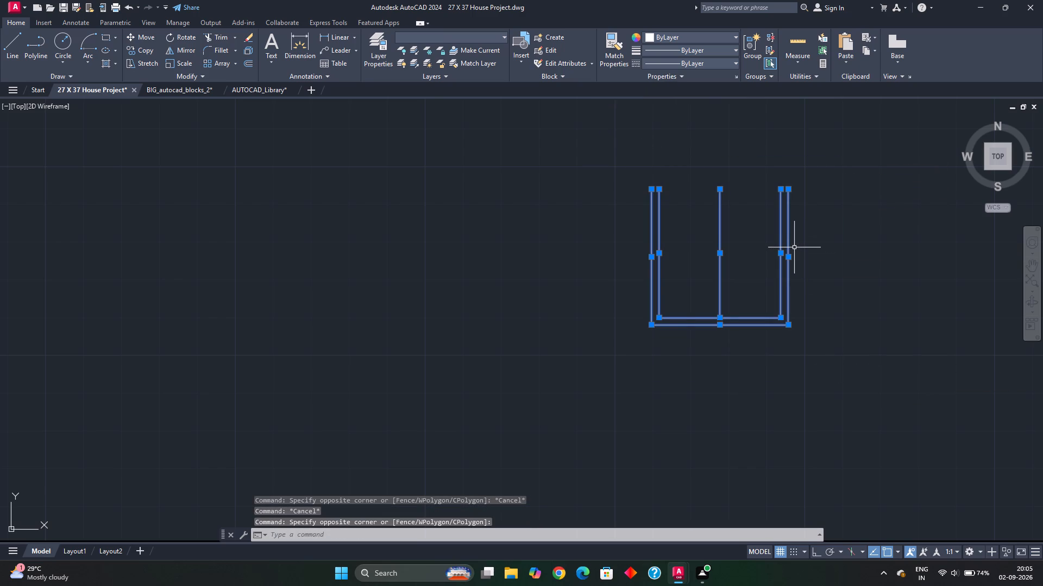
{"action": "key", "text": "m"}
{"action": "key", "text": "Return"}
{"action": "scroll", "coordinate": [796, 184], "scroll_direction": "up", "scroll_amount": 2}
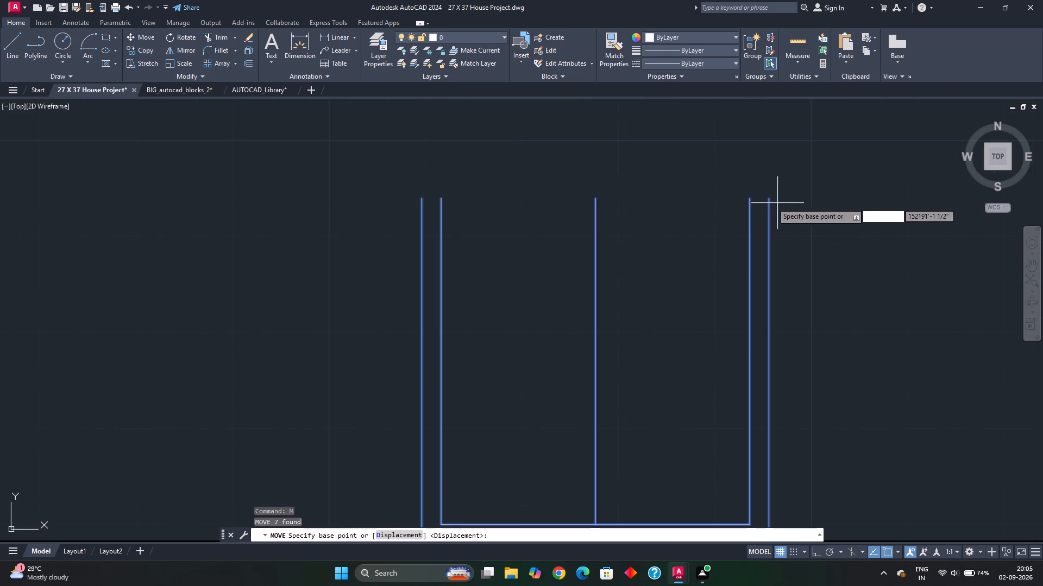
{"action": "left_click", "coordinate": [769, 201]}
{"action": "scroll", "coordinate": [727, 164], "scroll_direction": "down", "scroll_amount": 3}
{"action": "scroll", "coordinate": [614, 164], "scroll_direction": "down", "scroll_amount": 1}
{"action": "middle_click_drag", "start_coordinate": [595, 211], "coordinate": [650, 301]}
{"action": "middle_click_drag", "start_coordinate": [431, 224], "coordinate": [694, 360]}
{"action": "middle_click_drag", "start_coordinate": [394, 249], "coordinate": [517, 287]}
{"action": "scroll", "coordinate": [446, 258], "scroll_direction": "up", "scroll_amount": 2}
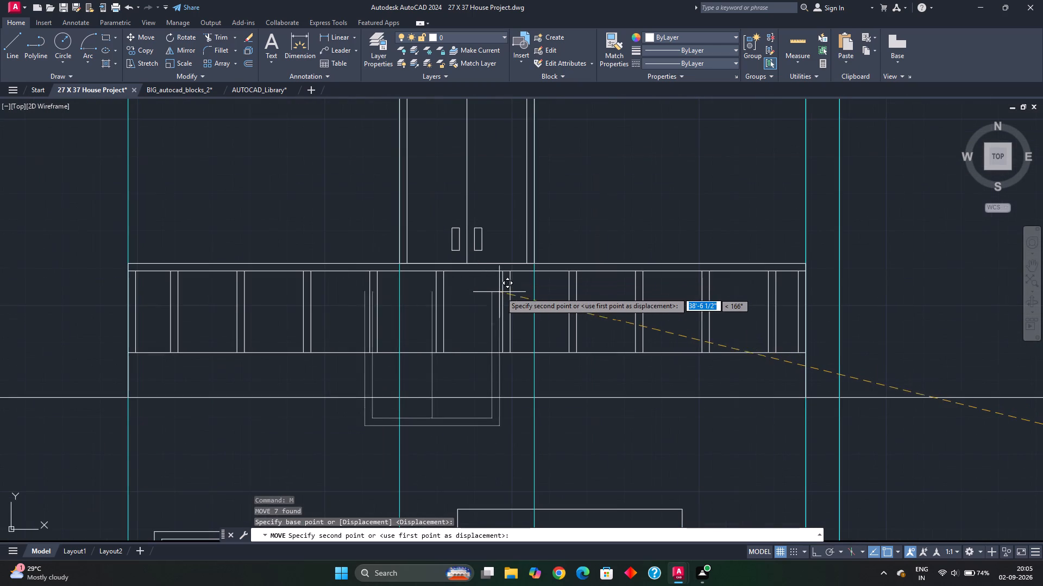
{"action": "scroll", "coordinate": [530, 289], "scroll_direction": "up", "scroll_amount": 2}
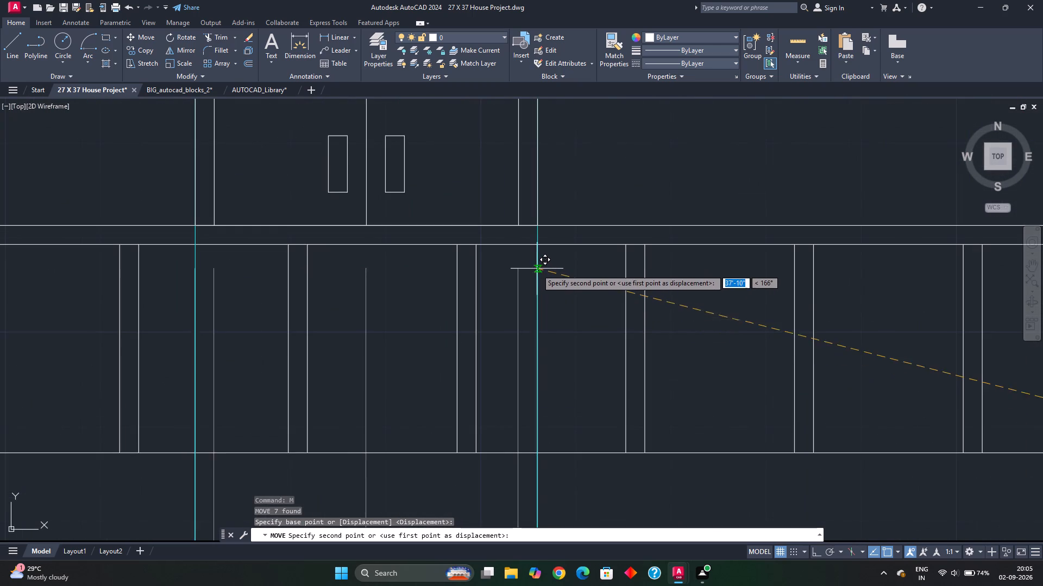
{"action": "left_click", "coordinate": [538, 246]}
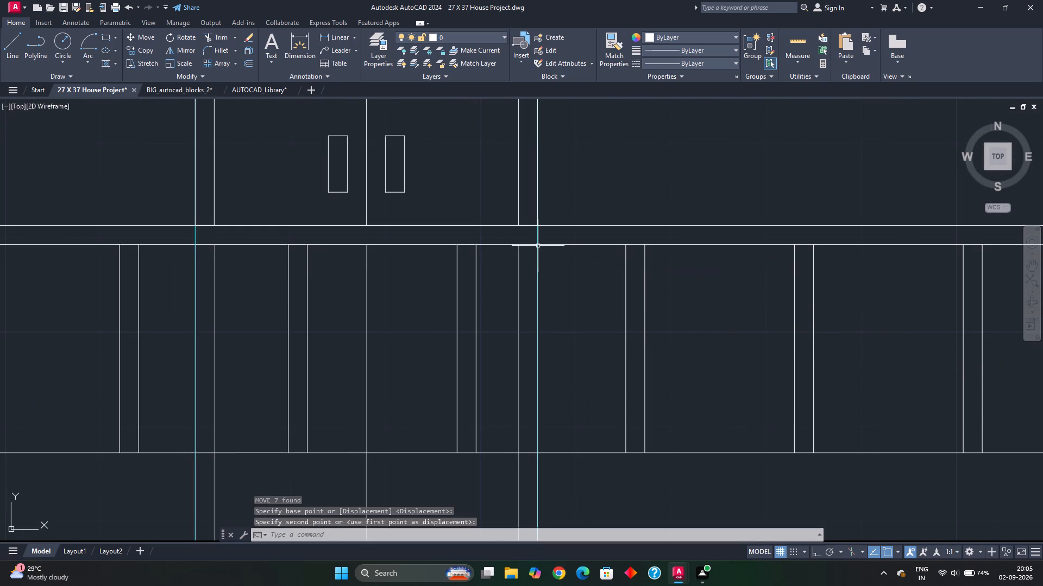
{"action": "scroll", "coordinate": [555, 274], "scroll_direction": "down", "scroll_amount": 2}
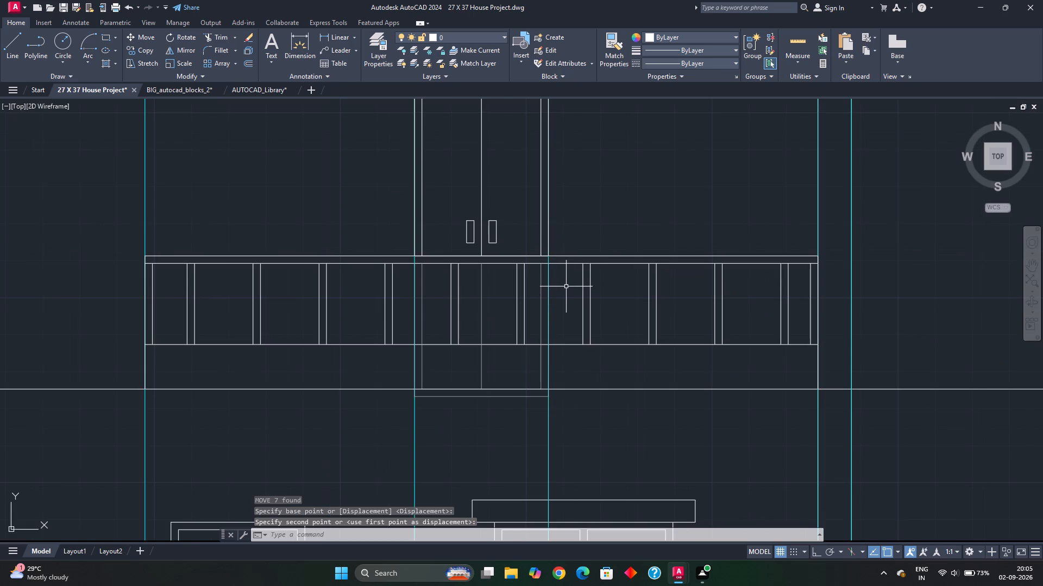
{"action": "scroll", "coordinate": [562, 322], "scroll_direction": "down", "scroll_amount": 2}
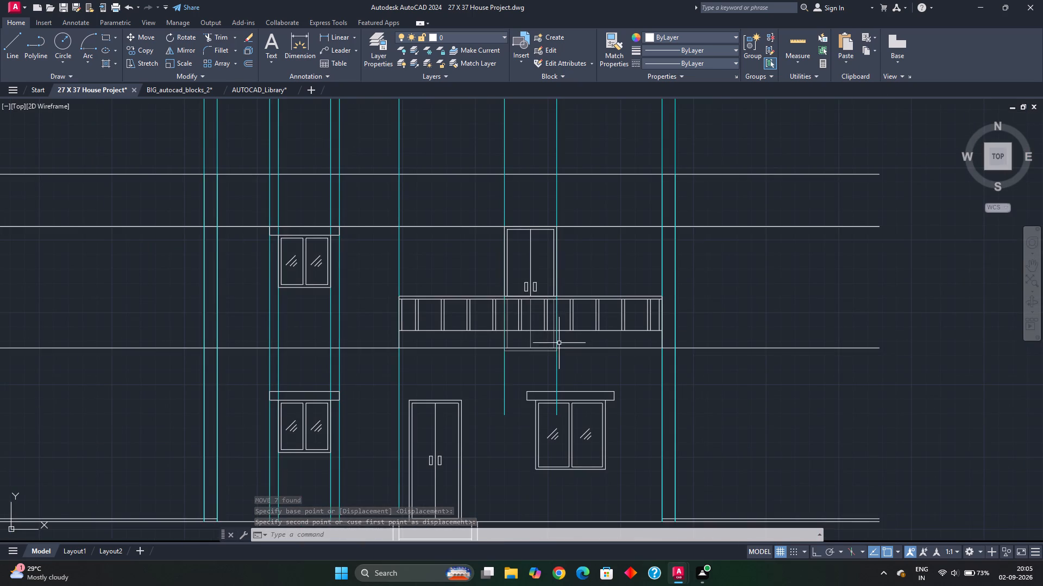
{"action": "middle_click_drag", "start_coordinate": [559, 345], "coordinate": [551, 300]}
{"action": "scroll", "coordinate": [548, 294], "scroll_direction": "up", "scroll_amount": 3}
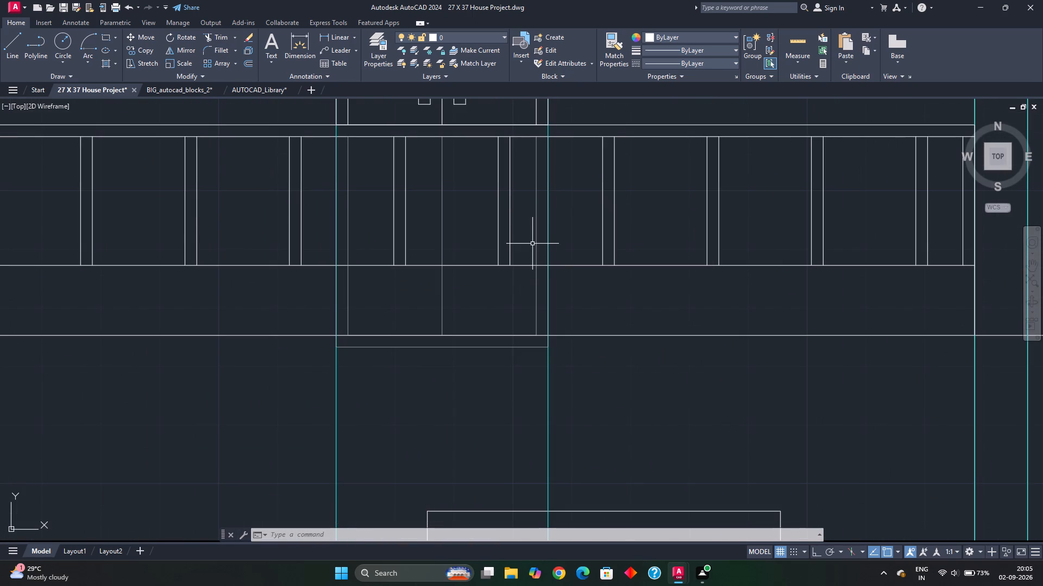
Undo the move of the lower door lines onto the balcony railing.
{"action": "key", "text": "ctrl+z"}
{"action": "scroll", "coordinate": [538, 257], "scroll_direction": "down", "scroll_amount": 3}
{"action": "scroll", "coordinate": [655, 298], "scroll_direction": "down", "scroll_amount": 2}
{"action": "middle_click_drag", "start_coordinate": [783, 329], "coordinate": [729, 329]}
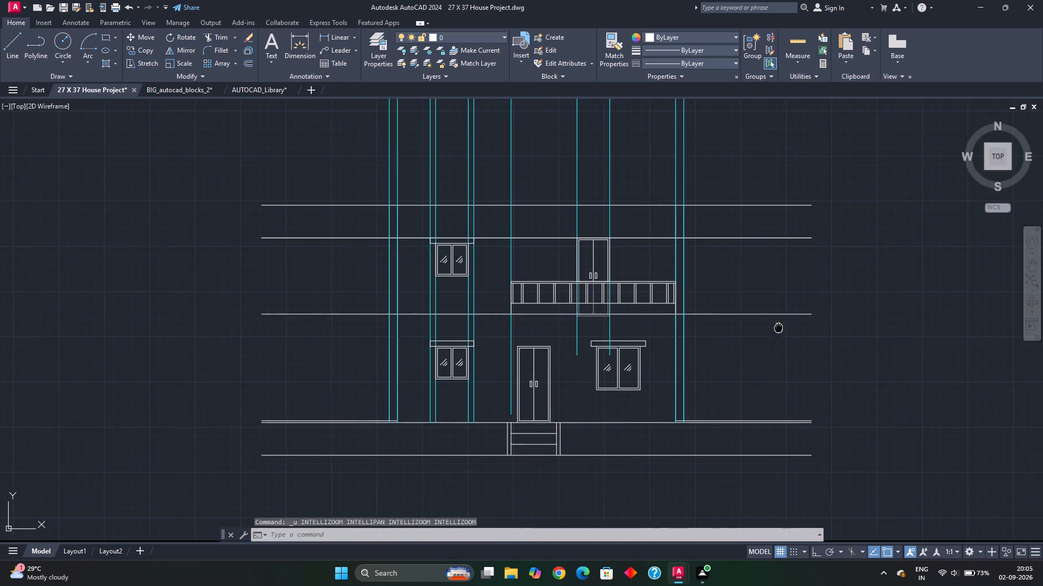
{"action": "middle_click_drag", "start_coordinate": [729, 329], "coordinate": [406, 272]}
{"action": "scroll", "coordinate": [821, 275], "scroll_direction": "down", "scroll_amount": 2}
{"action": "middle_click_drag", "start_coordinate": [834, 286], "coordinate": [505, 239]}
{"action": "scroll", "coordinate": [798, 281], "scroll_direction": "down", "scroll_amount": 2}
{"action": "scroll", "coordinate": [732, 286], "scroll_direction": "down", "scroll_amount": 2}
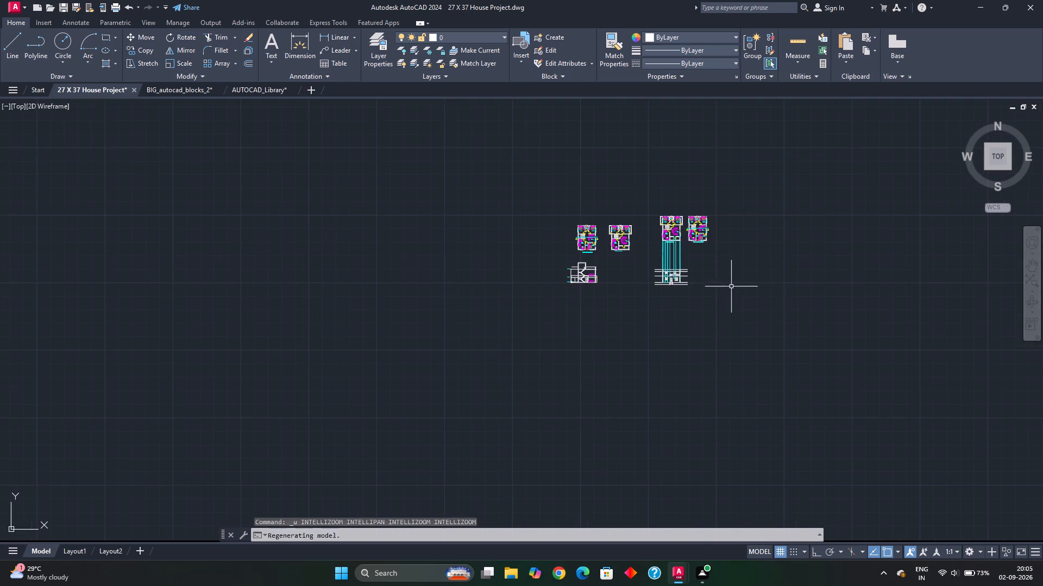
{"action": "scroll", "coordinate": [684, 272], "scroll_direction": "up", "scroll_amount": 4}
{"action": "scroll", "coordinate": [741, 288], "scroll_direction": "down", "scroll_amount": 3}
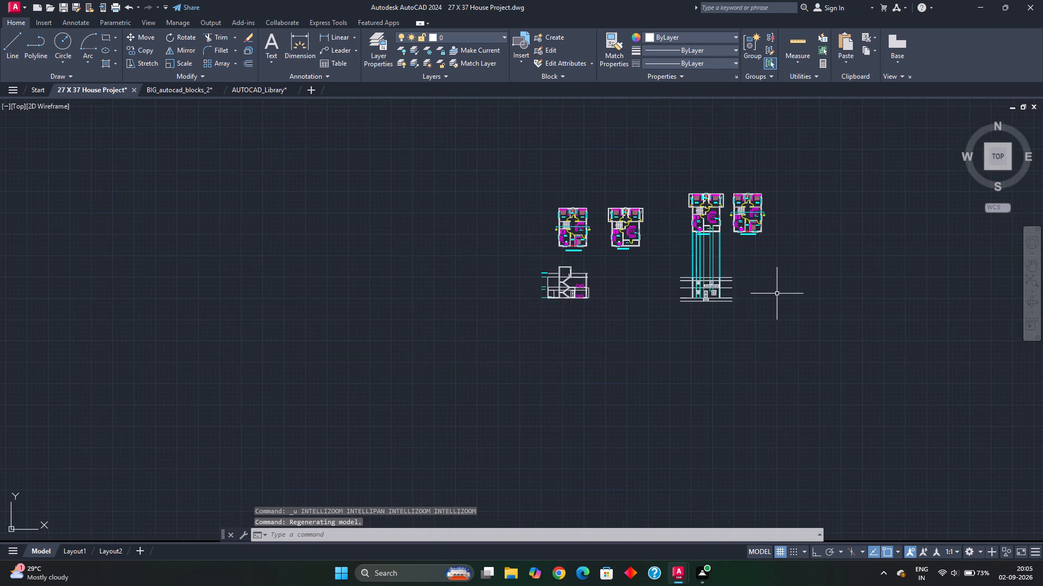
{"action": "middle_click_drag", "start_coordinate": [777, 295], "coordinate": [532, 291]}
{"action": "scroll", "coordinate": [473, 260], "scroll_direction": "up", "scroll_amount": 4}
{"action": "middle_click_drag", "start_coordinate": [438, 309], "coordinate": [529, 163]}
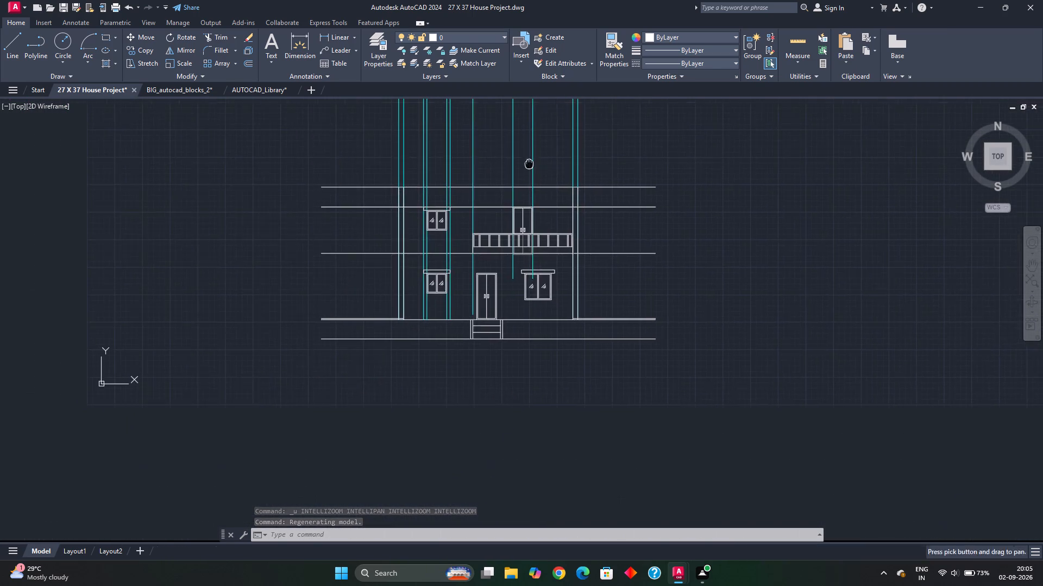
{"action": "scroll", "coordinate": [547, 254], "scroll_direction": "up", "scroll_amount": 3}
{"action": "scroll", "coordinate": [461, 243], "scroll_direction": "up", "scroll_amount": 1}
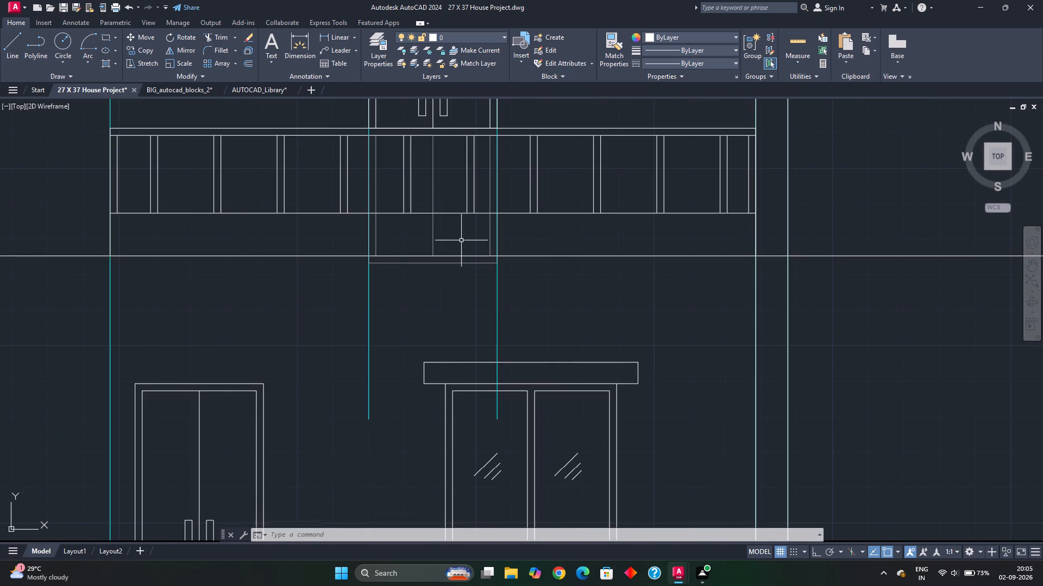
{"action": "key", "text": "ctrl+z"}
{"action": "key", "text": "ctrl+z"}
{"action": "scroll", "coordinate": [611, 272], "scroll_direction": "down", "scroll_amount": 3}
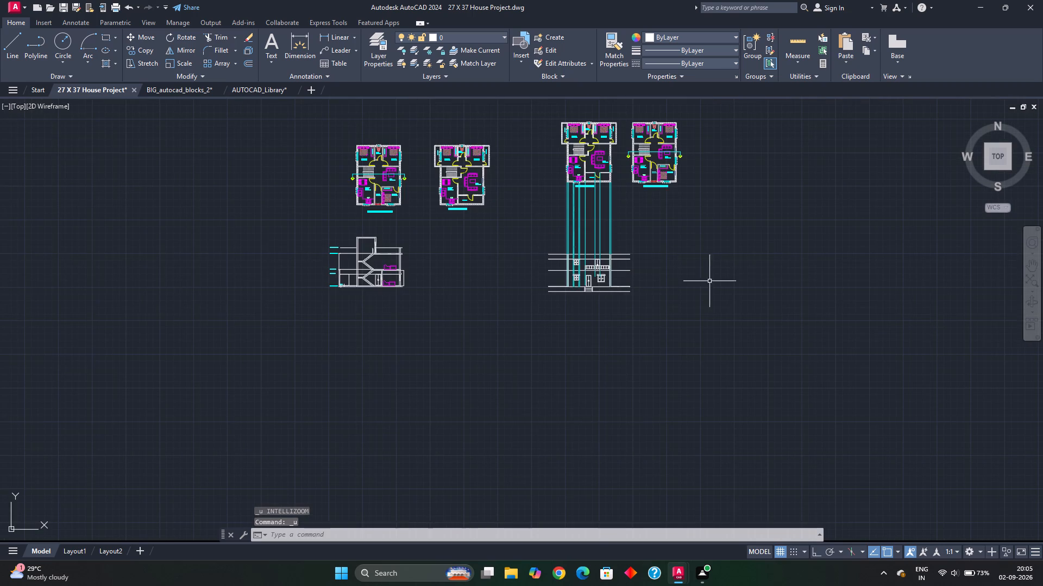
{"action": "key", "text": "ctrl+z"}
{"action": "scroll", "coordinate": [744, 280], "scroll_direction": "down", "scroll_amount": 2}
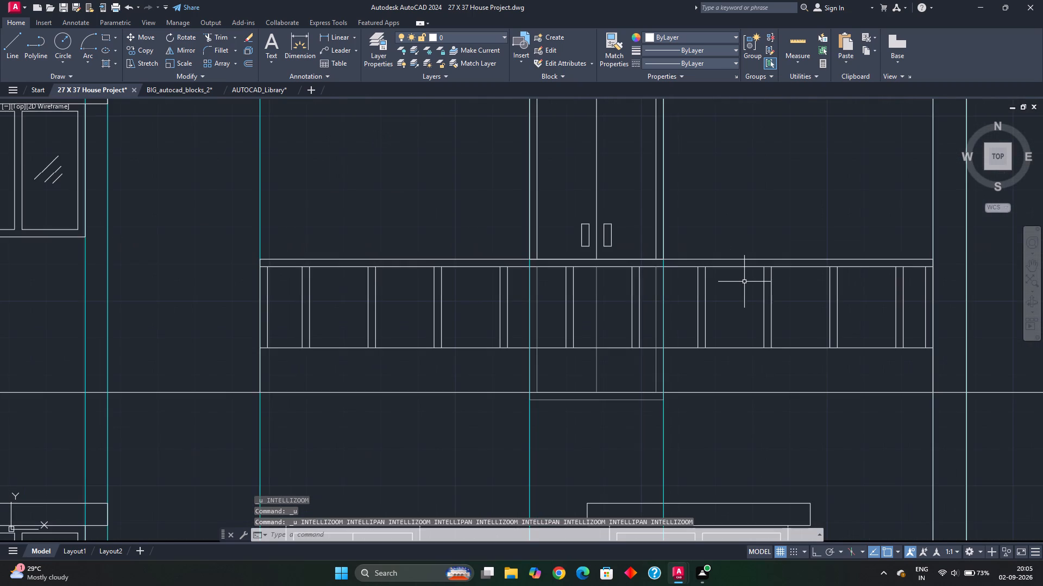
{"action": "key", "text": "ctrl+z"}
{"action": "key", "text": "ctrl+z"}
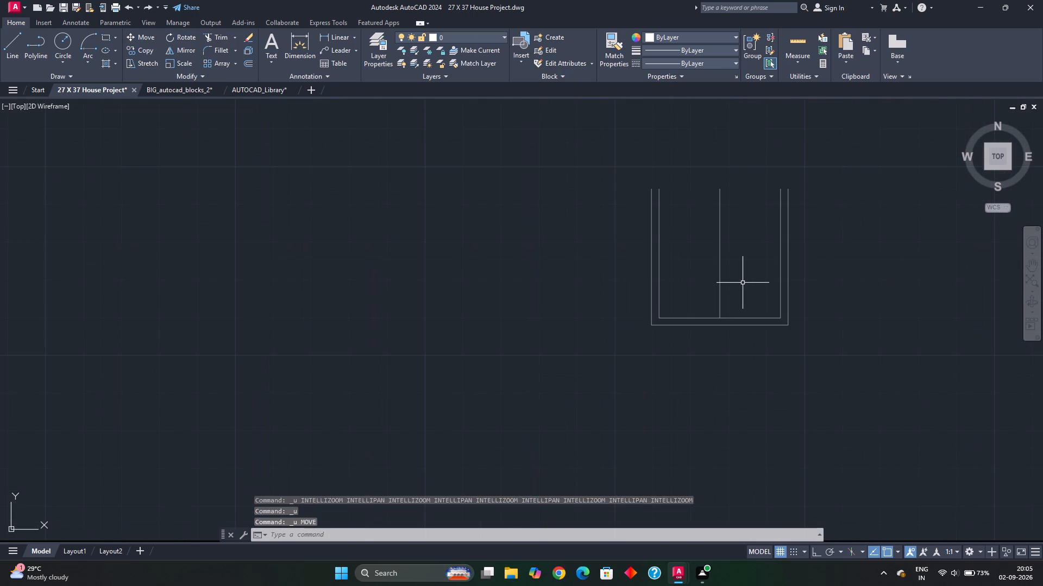
Move all the faint lower door lines by the outer right jamb's top end to the upper door's bottom right corner on the top rail's upper edge.
{"action": "left_click_drag", "start_coordinate": [605, 157], "coordinate": [613, 163]}
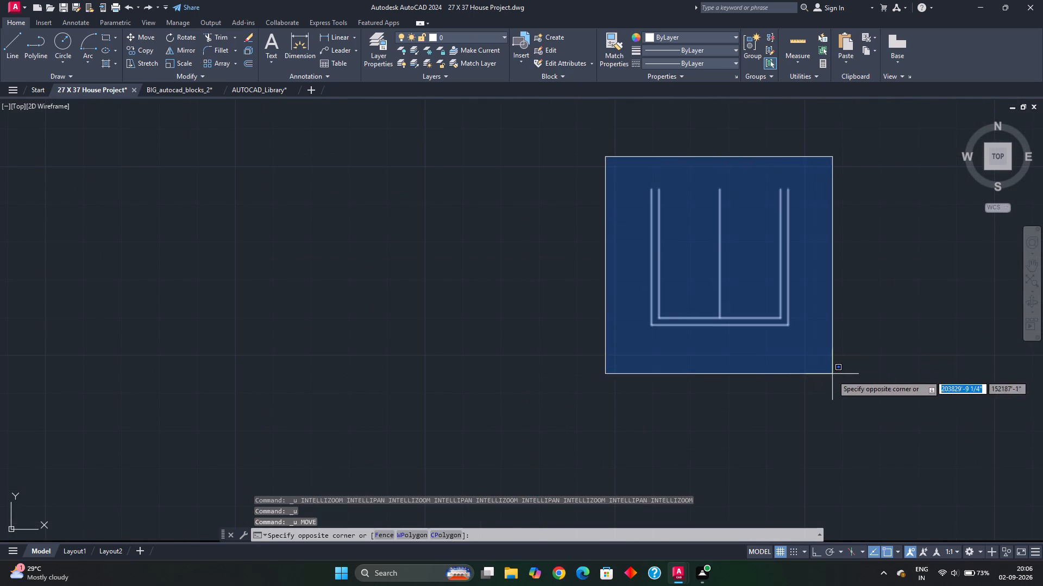
{"action": "left_click", "coordinate": [832, 374]}
{"action": "key", "text": "m"}
{"action": "key", "text": "Return"}
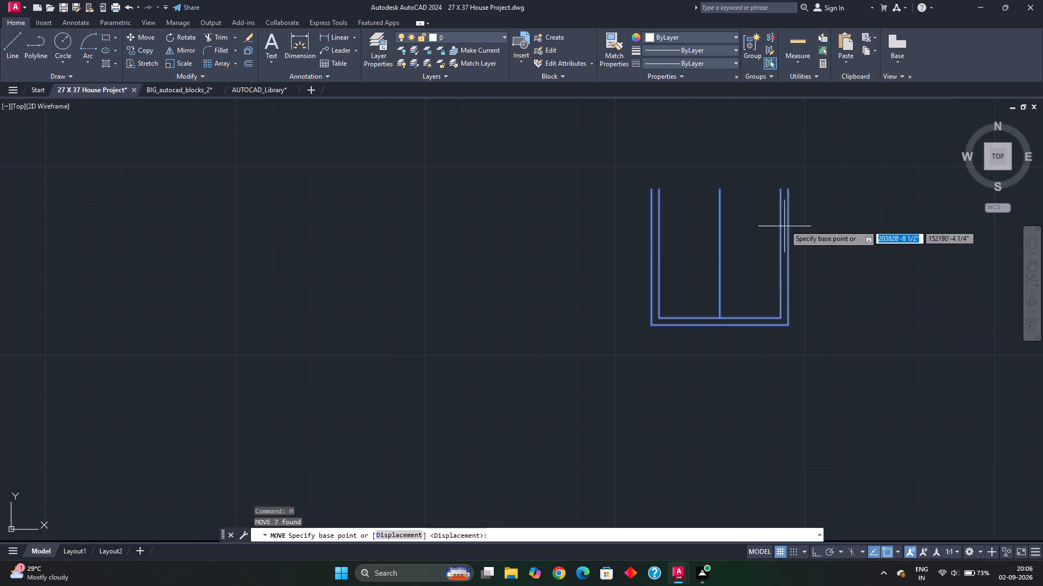
{"action": "scroll", "coordinate": [783, 157], "scroll_direction": "up", "scroll_amount": 1}
{"action": "left_click", "coordinate": [790, 208]}
{"action": "scroll", "coordinate": [637, 227], "scroll_direction": "down", "scroll_amount": 3}
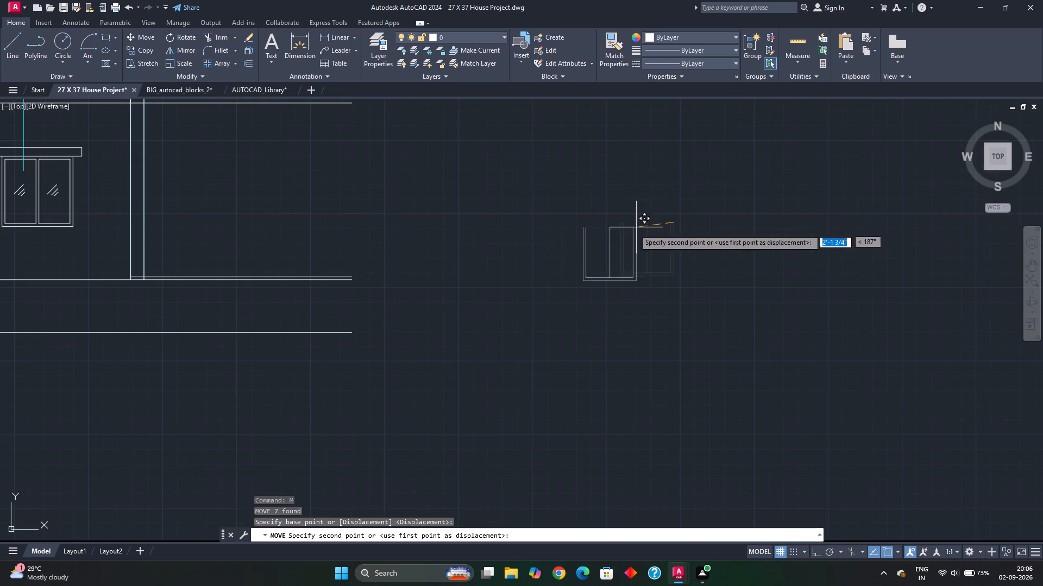
{"action": "middle_click_drag", "start_coordinate": [476, 212], "coordinate": [941, 335]}
{"action": "middle_click_drag", "start_coordinate": [549, 259], "coordinate": [746, 360]}
{"action": "scroll", "coordinate": [649, 281], "scroll_direction": "up", "scroll_amount": 3}
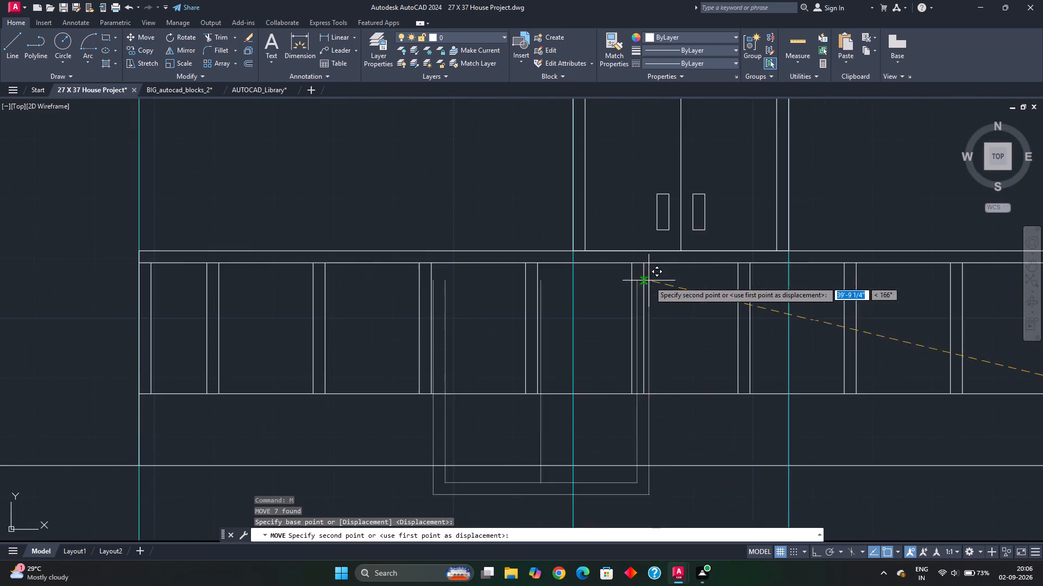
{"action": "scroll", "coordinate": [723, 297], "scroll_direction": "up", "scroll_amount": 2}
{"action": "middle_click_drag", "start_coordinate": [834, 271], "coordinate": [852, 96]}
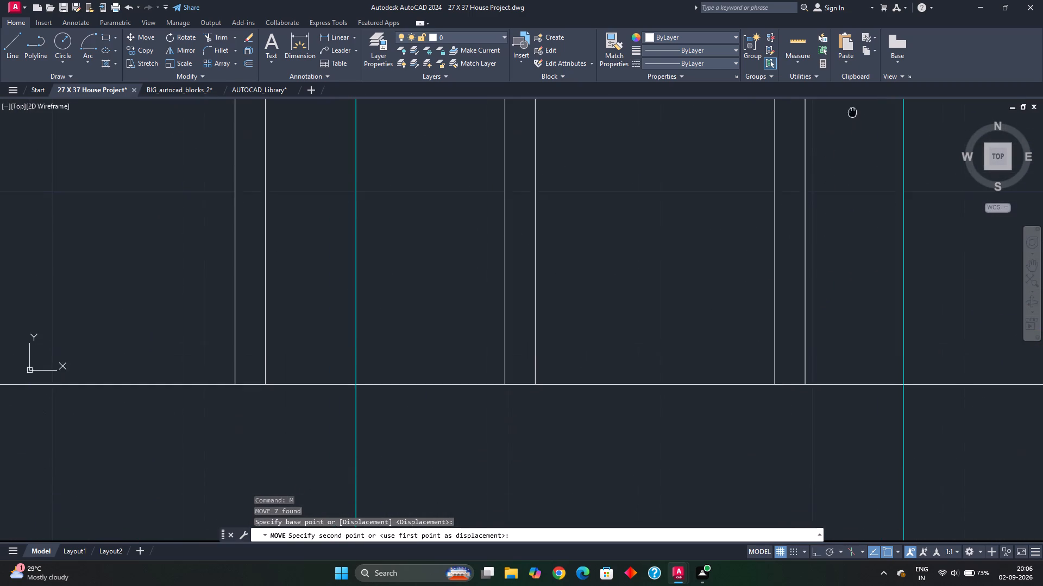
{"action": "middle_click_drag", "start_coordinate": [852, 96], "coordinate": [852, 94]}
{"action": "scroll", "coordinate": [865, 233], "scroll_direction": "down", "scroll_amount": 3}
{"action": "middle_click_drag", "start_coordinate": [874, 206], "coordinate": [839, 286]}
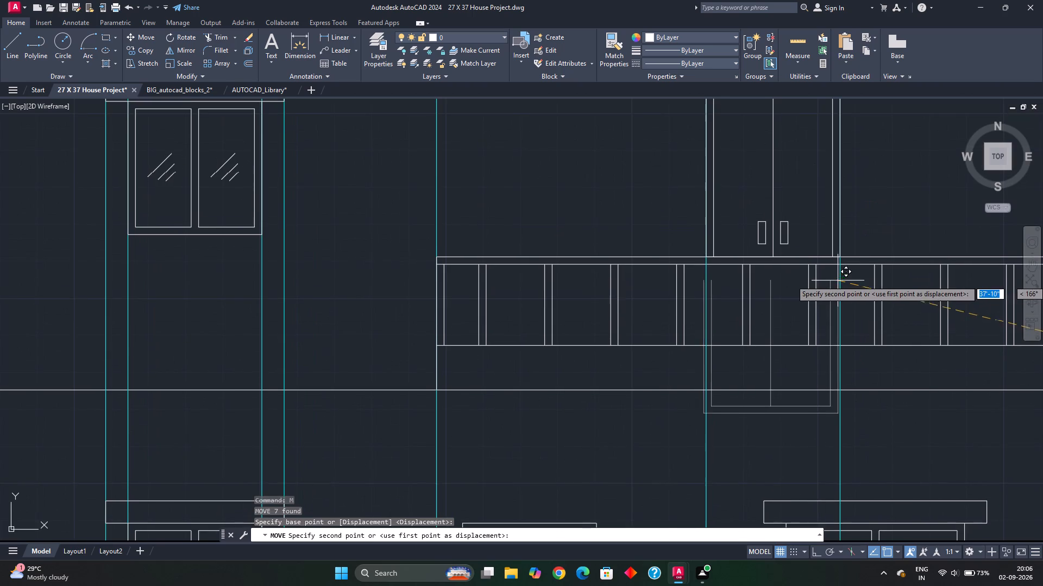
{"action": "scroll", "coordinate": [838, 269], "scroll_direction": "up", "scroll_amount": 3}
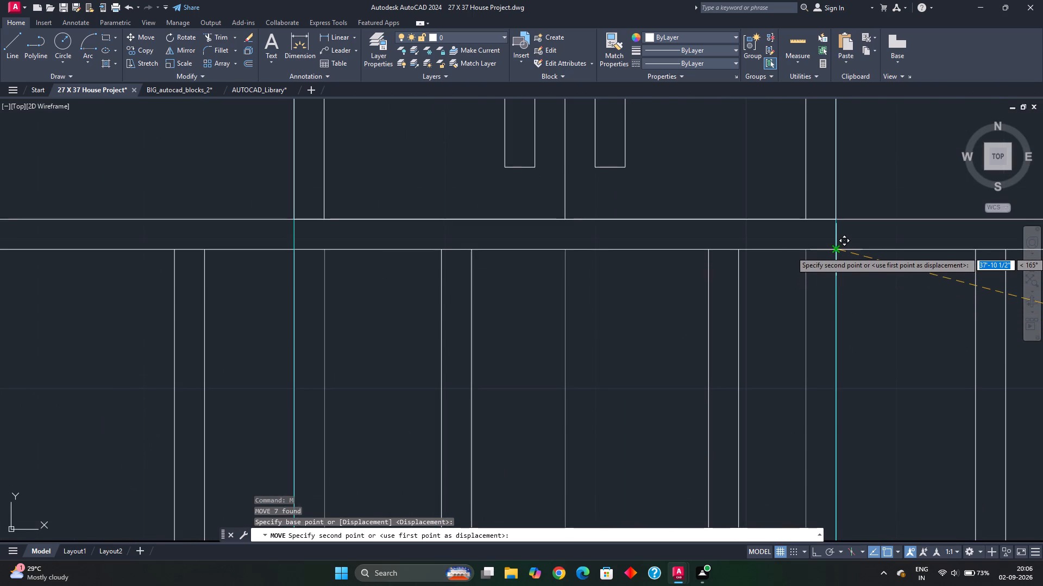
{"action": "scroll", "coordinate": [839, 251], "scroll_direction": "down", "scroll_amount": 1}
{"action": "middle_click_drag", "start_coordinate": [839, 251], "coordinate": [831, 148]}
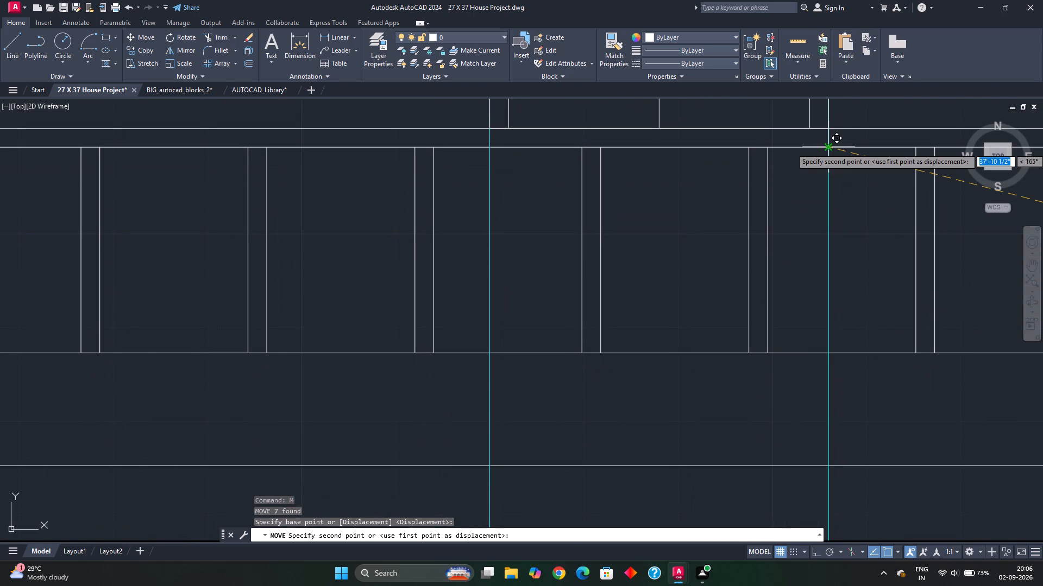
{"action": "scroll", "coordinate": [831, 148], "scroll_direction": "down", "scroll_amount": 1}
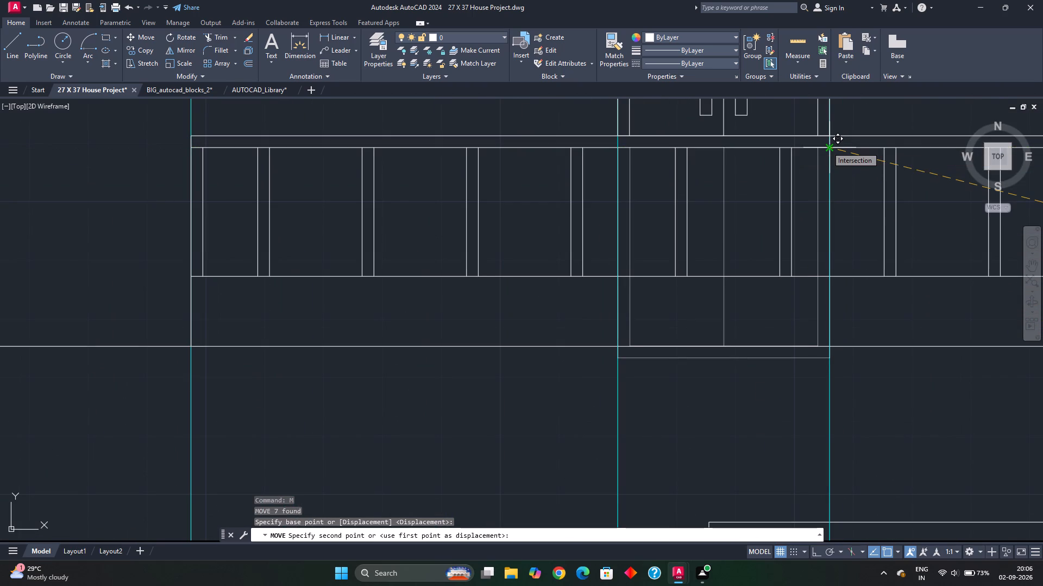
{"action": "scroll", "coordinate": [830, 136], "scroll_direction": "up", "scroll_amount": 1}
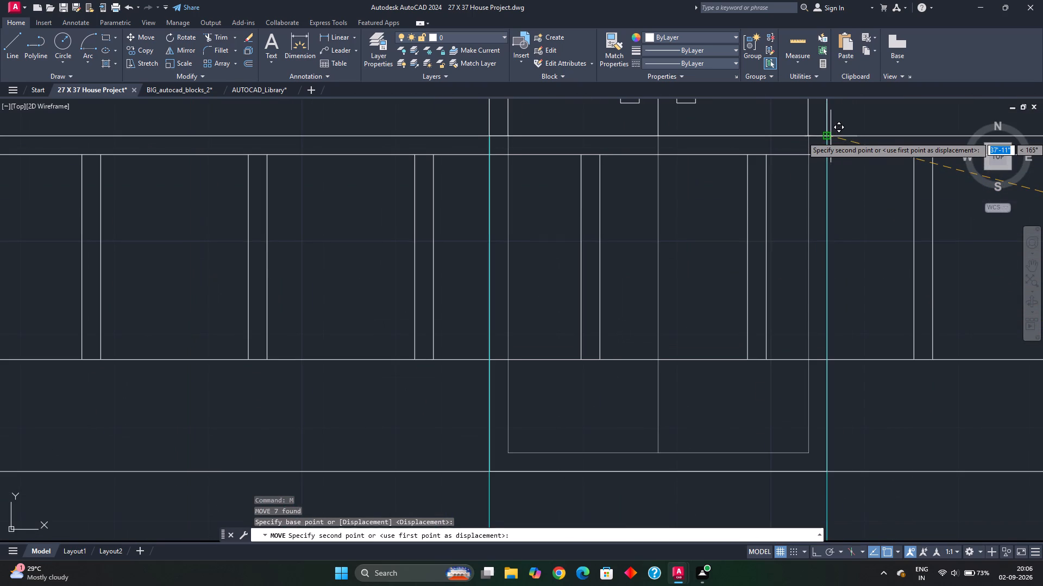
{"action": "left_click", "coordinate": [830, 137]}
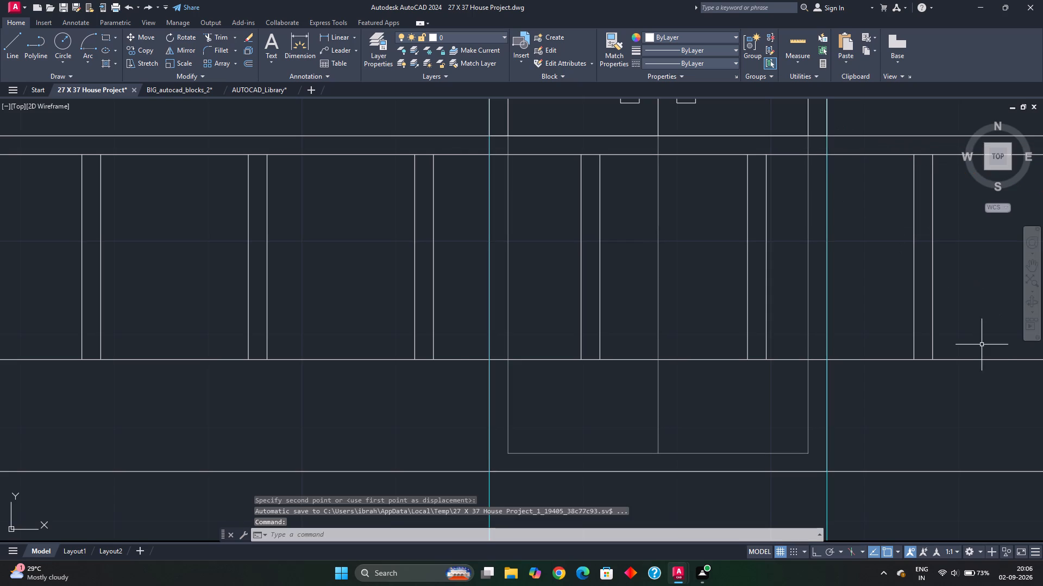
{"action": "scroll", "coordinate": [898, 355], "scroll_direction": "down", "scroll_amount": 2}
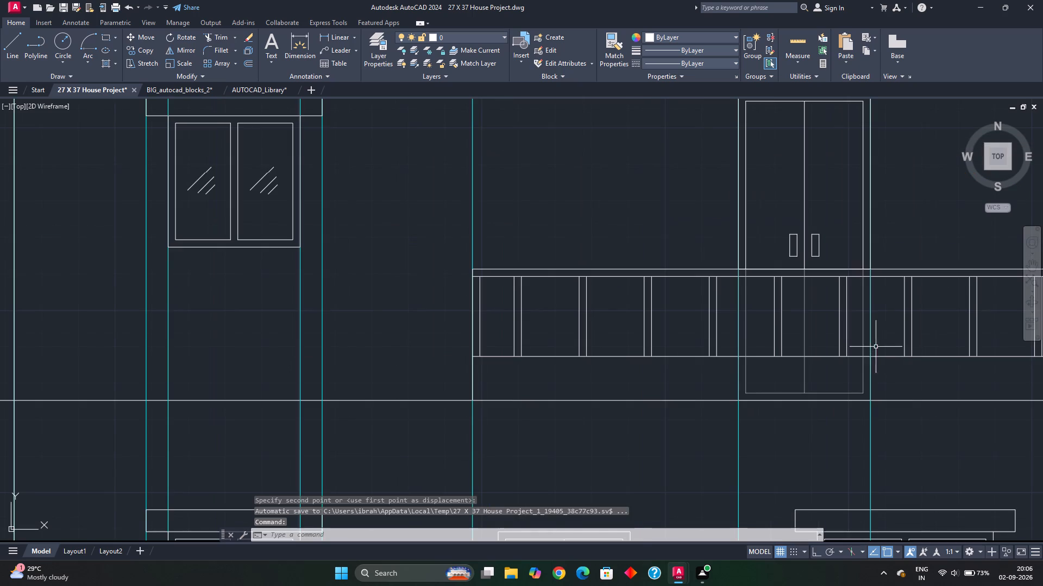
{"action": "key", "text": "Escape"}
Examine the completed balcony door within the whole elevation and compare it with the floor plans above.
{"action": "scroll", "coordinate": [904, 388], "scroll_direction": "down", "scroll_amount": 1}
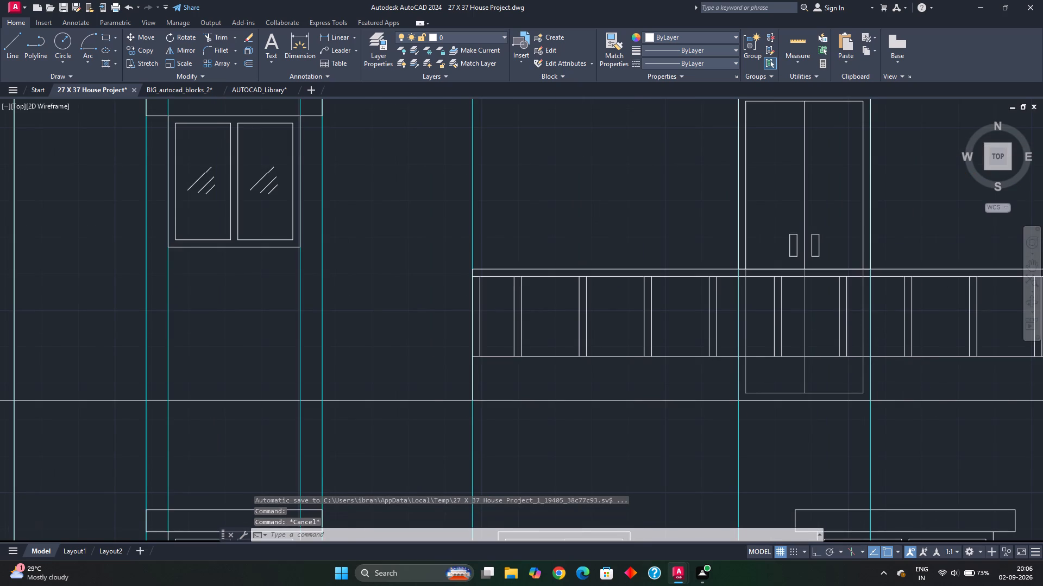
{"action": "middle_click_drag", "start_coordinate": [954, 391], "coordinate": [819, 367]}
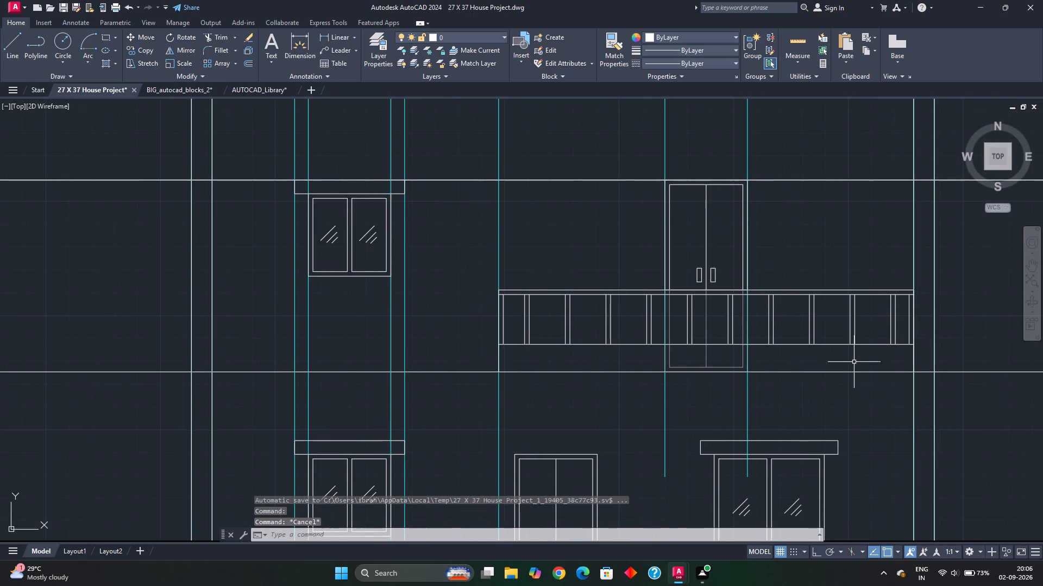
{"action": "scroll", "coordinate": [768, 259], "scroll_direction": "down", "scroll_amount": 1}
{"action": "middle_click_drag", "start_coordinate": [780, 264], "coordinate": [777, 284]}
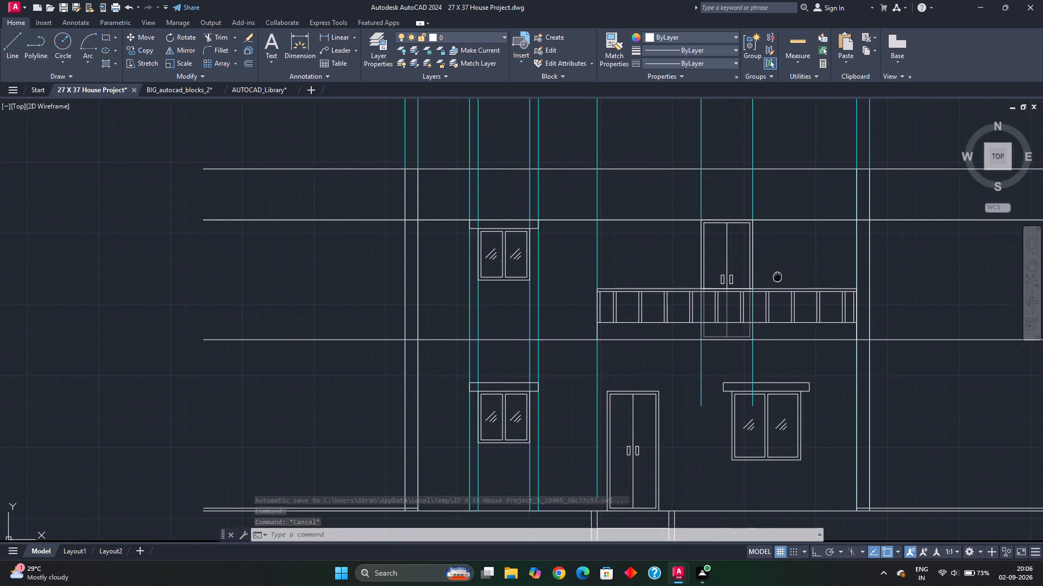
{"action": "middle_click_drag", "start_coordinate": [777, 284], "coordinate": [771, 311]}
{"action": "scroll", "coordinate": [773, 307], "scroll_direction": "down", "scroll_amount": 2}
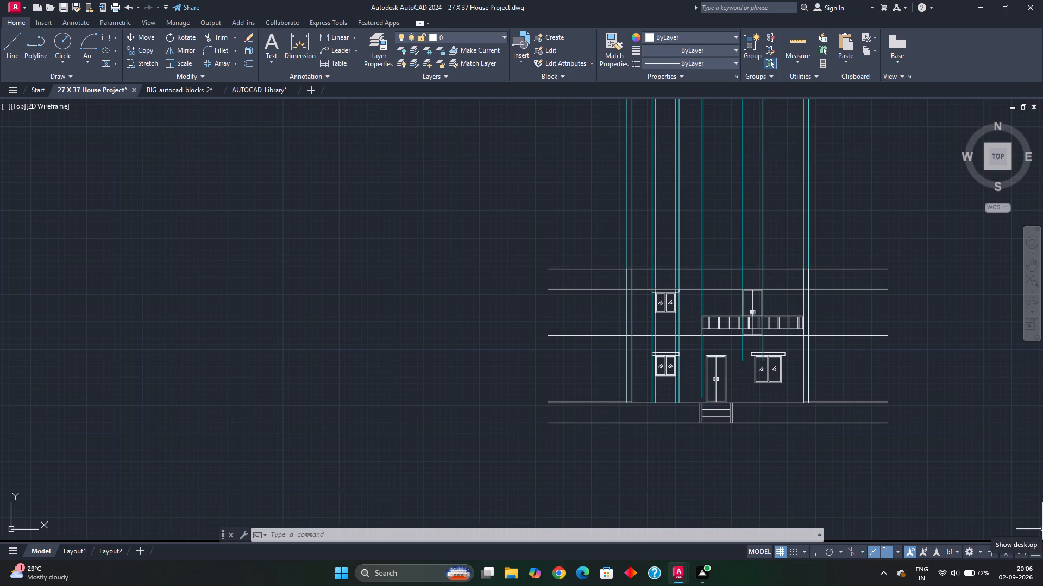
{"action": "scroll", "coordinate": [759, 304], "scroll_direction": "down", "scroll_amount": 2}
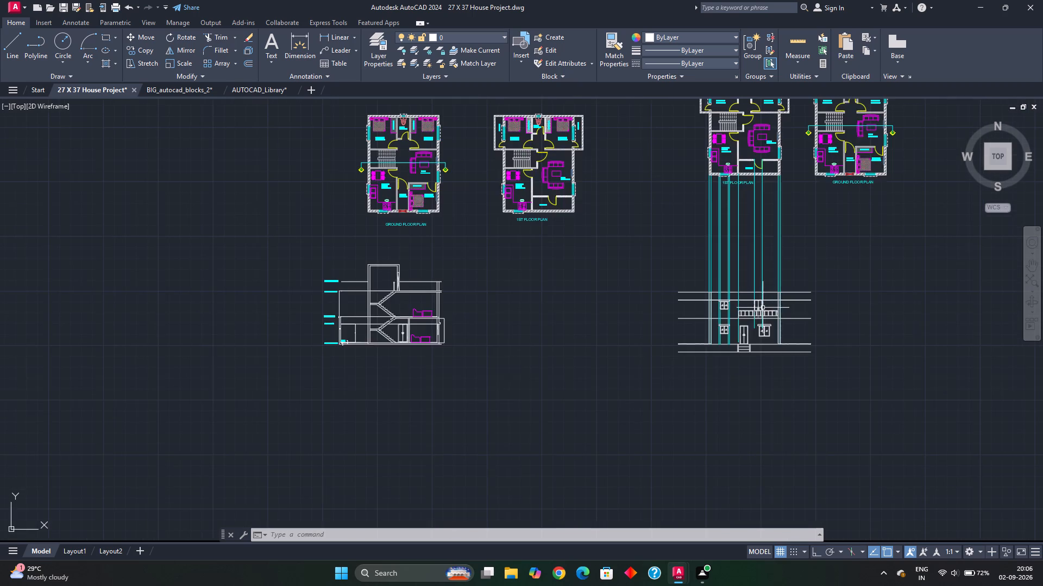
{"action": "middle_click_drag", "start_coordinate": [780, 262], "coordinate": [772, 307]}
{"action": "scroll", "coordinate": [752, 236], "scroll_direction": "up", "scroll_amount": 1}
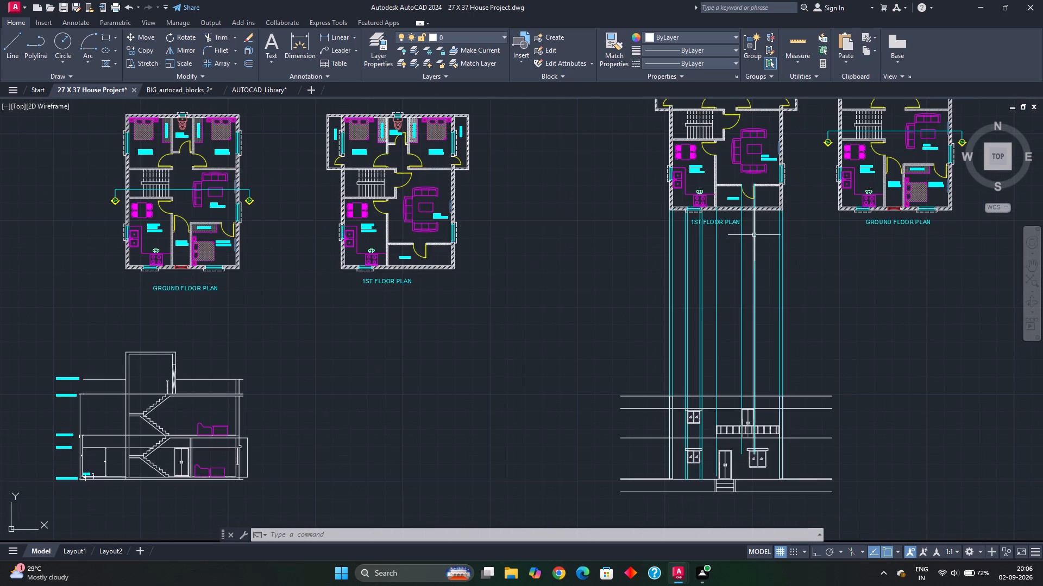
{"action": "middle_click_drag", "start_coordinate": [780, 231], "coordinate": [791, 316]}
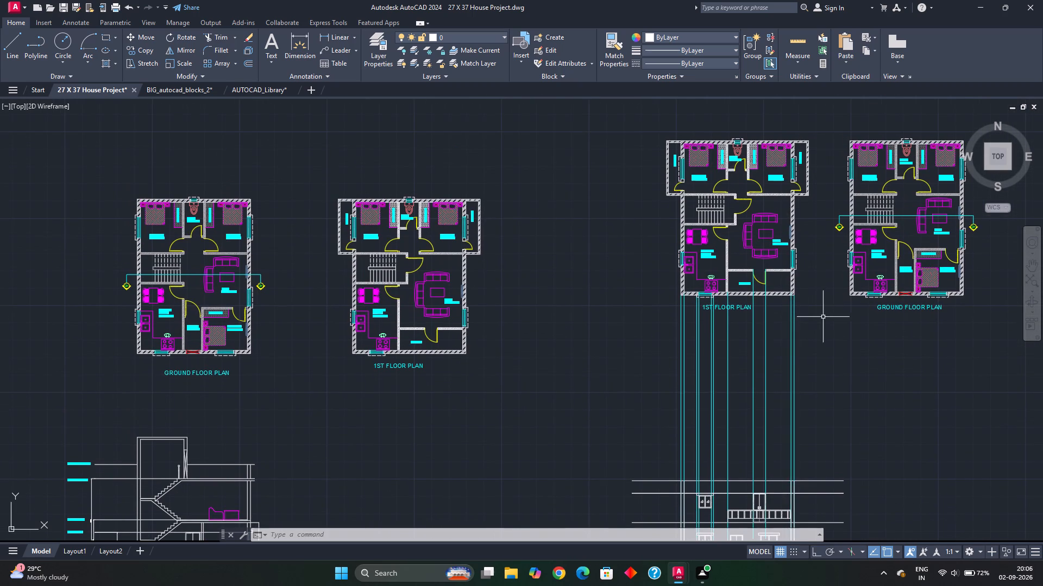
Offset the elevation's topmost horizontal line 3'6" upward.
{"action": "middle_click_drag", "start_coordinate": [793, 353], "coordinate": [793, 163]}
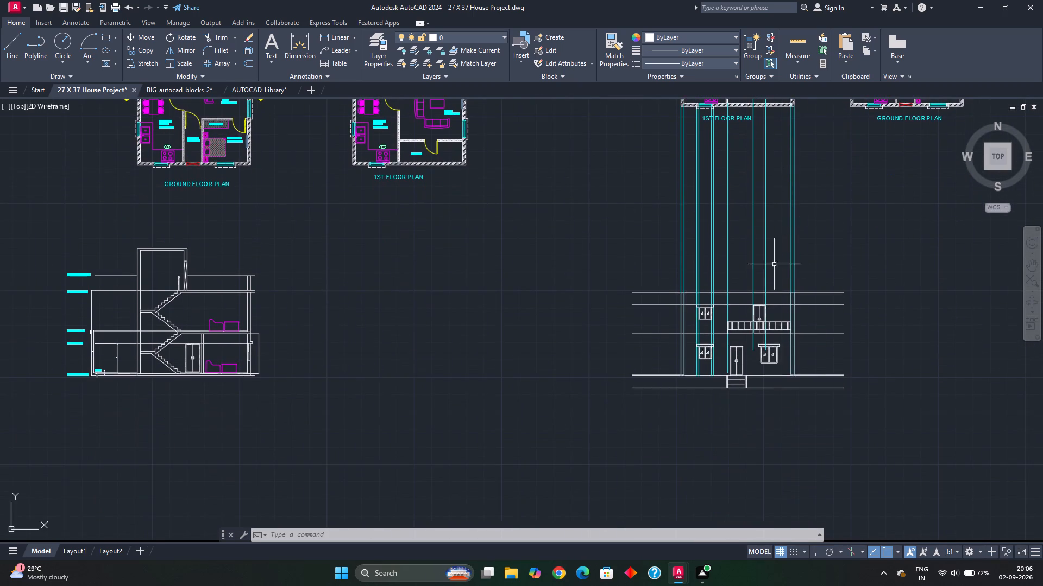
{"action": "middle_click_drag", "start_coordinate": [762, 339], "coordinate": [778, 262]}
{"action": "scroll", "coordinate": [783, 228], "scroll_direction": "up", "scroll_amount": 1}
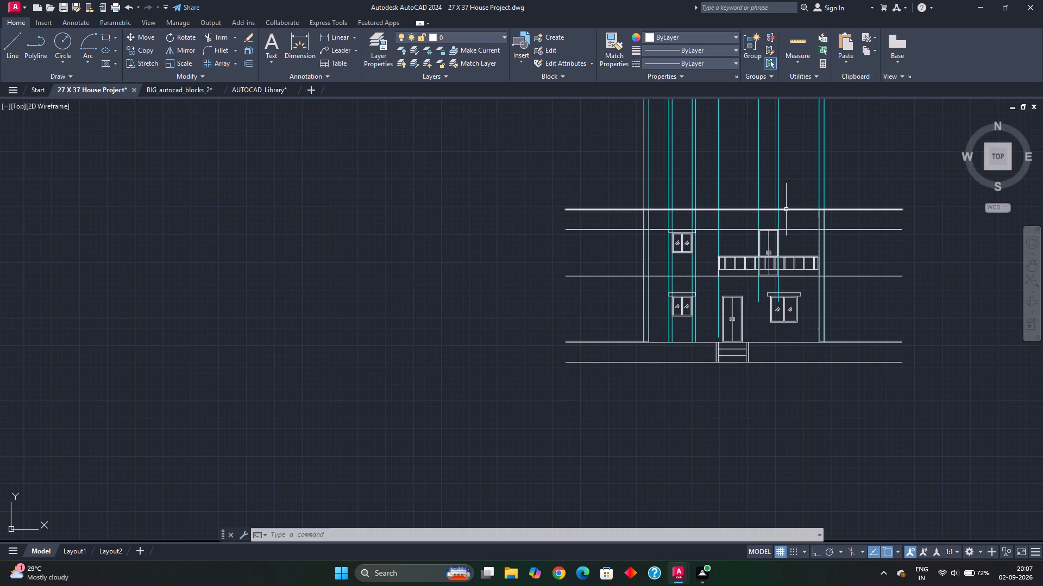
{"action": "key", "text": "o"}
{"action": "key", "text": "Return"}
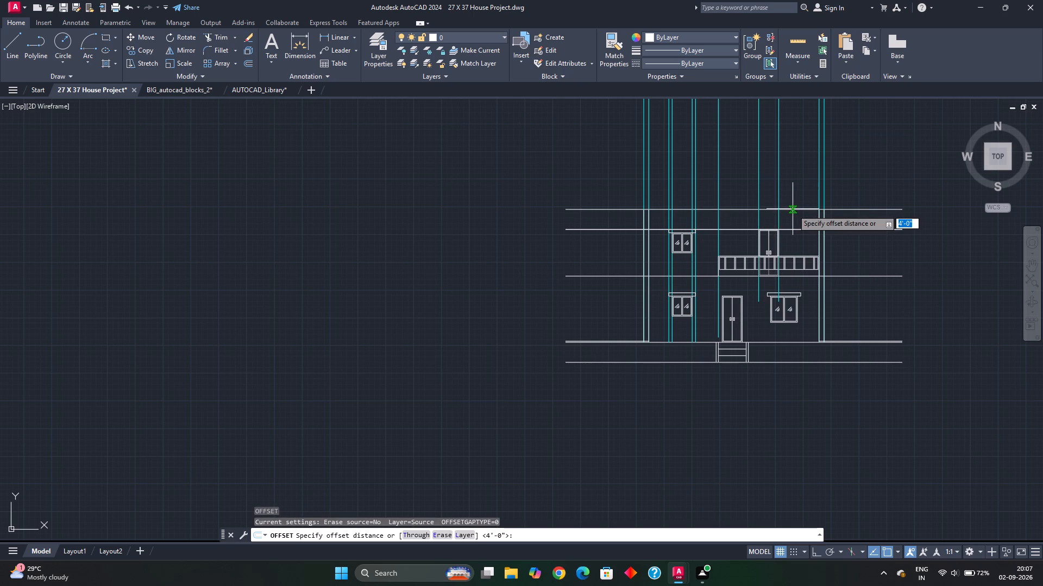
{"action": "type", "text": "3'56"}
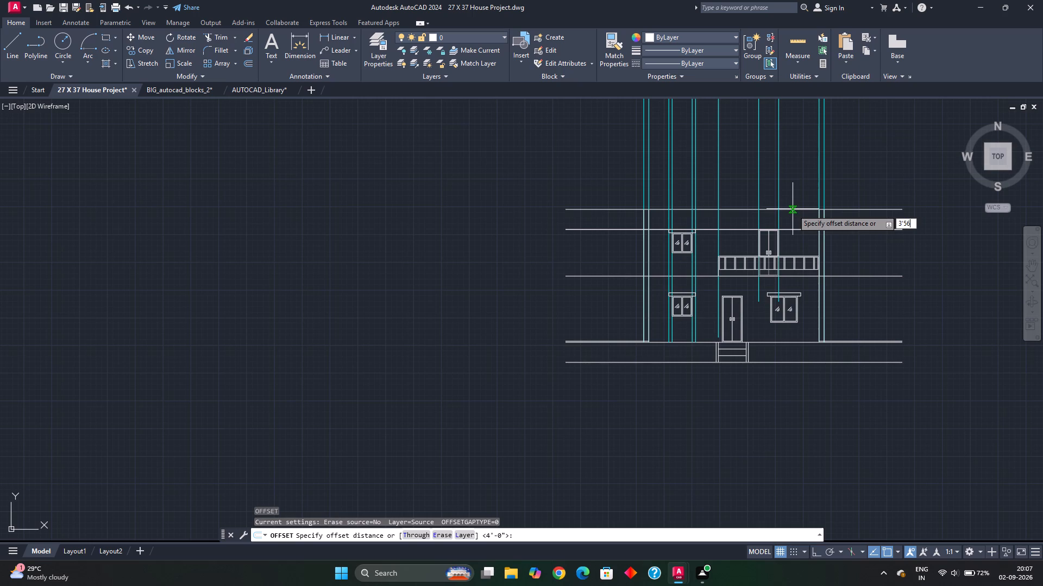
{"action": "key", "text": "BackSpace"}
{"action": "key", "text": "BackSpace"}
{"action": "key", "text": "6"}
{"action": "key", "text": "shift+quotedbl"}
{"action": "key", "text": "Return"}
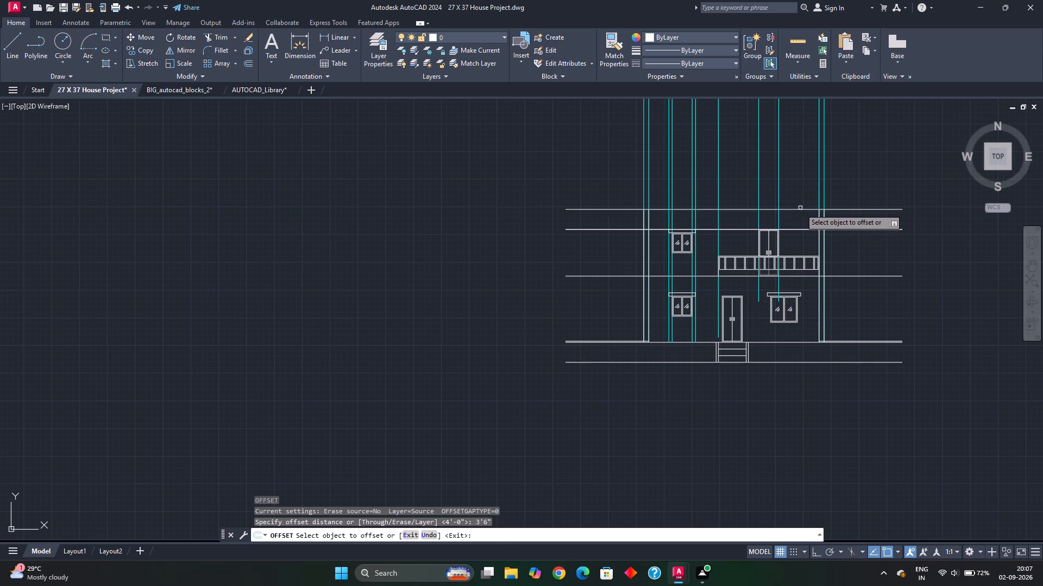
{"action": "left_click", "coordinate": [800, 208]}
{"action": "left_click", "coordinate": [804, 197]}
{"action": "scroll", "coordinate": [818, 228], "scroll_direction": "up", "scroll_amount": 1}
{"action": "middle_click_drag", "start_coordinate": [818, 221], "coordinate": [809, 179]}
{"action": "scroll", "coordinate": [805, 198], "scroll_direction": "down", "scroll_amount": 1}
{"action": "key", "text": "Escape"}
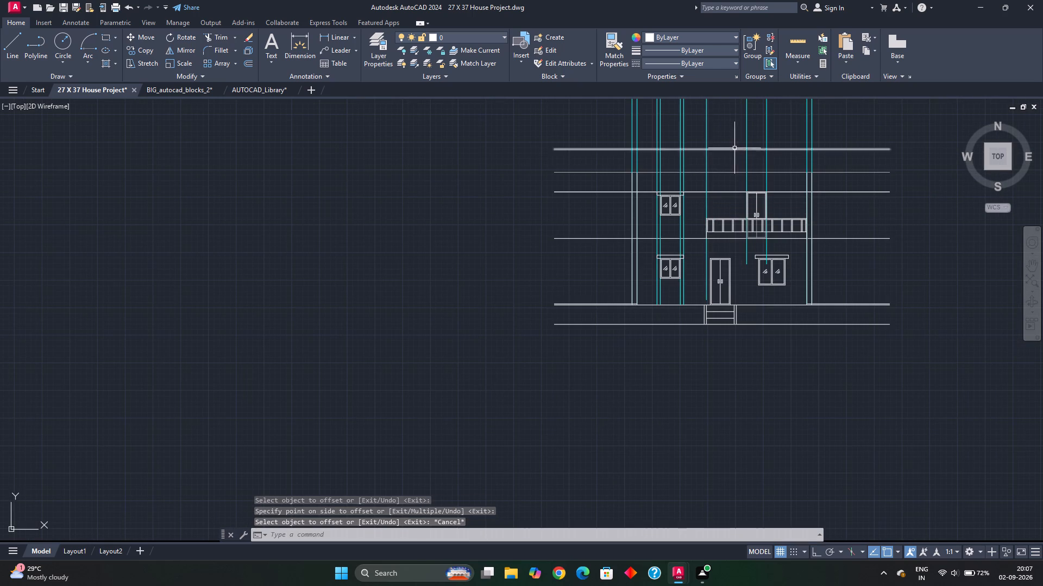
{"action": "key", "text": "Escape"}
With nothing selected, set the current object transparency to 0.
{"action": "left_click", "coordinate": [731, 143]}
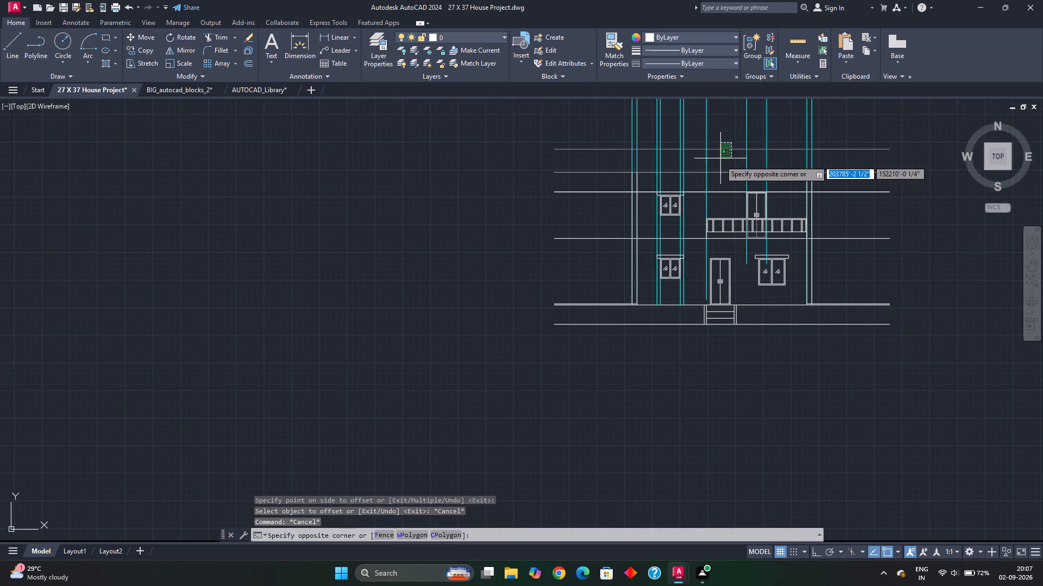
{"action": "left_click", "coordinate": [719, 161]}
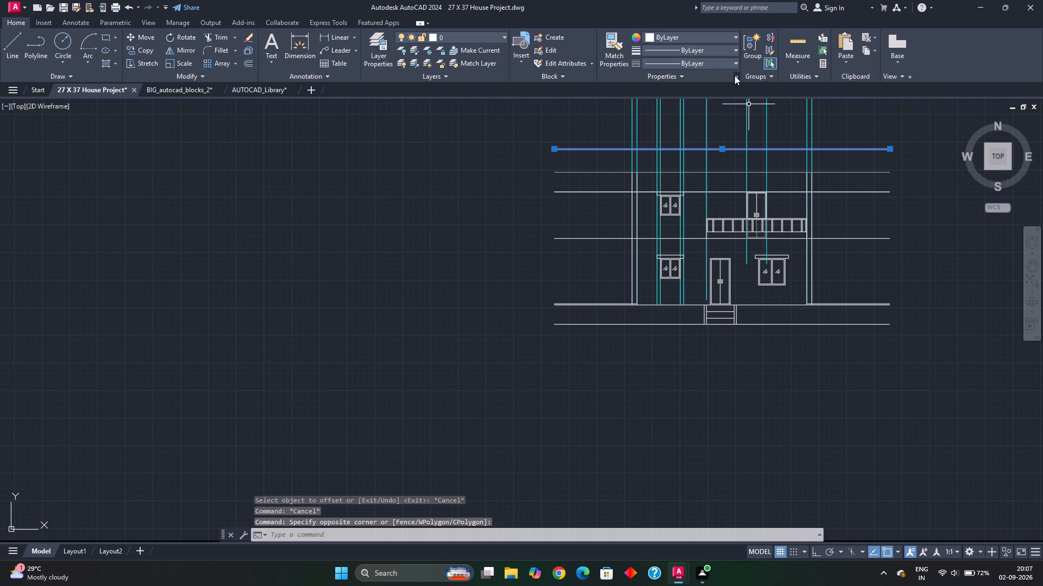
{"action": "left_click", "coordinate": [734, 75]}
{"action": "key", "text": "Escape"}
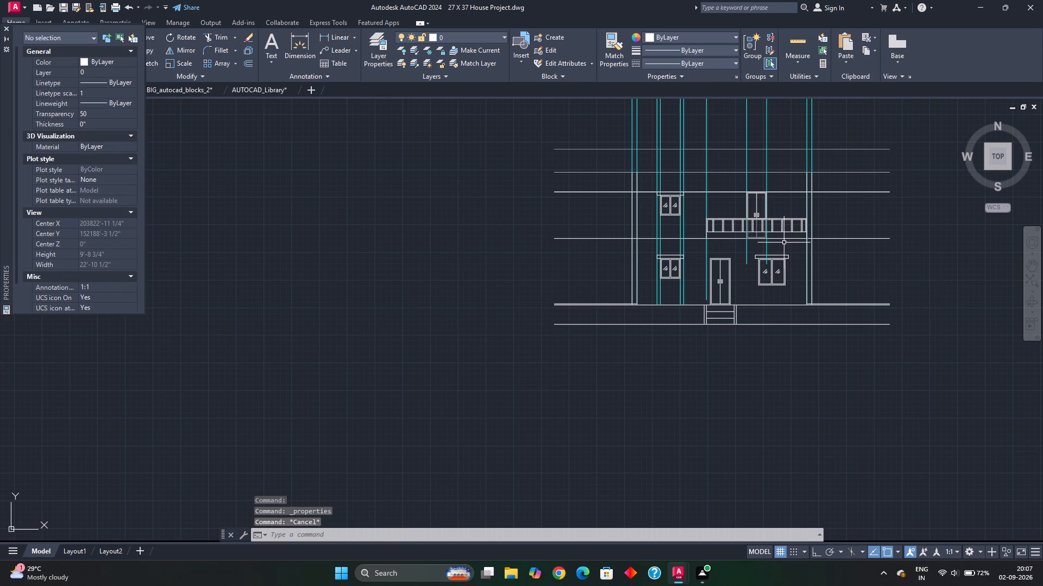
{"action": "left_click_drag", "start_coordinate": [91, 111], "coordinate": [63, 112]}
{"action": "key", "text": "0"}
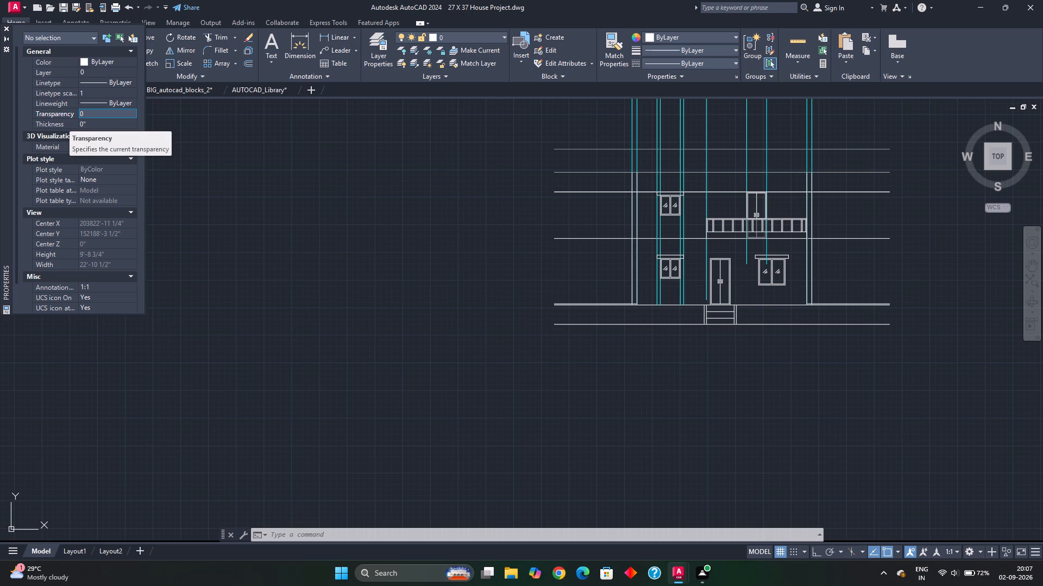
{"action": "key", "text": "Return"}
{"action": "left_click", "coordinate": [254, 171]}
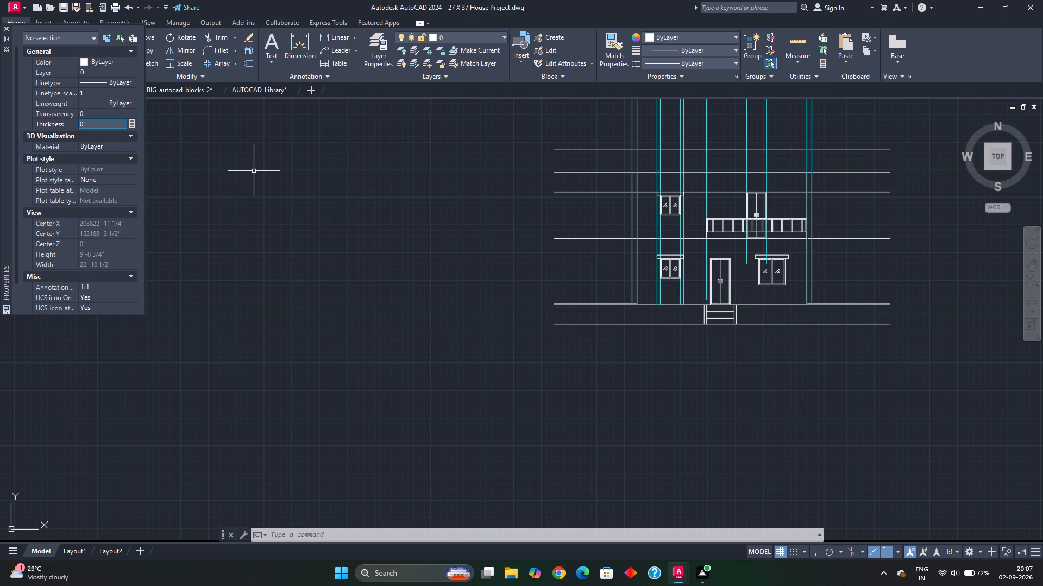
{"action": "key", "text": "Escape"}
{"action": "key", "text": "Escape"}
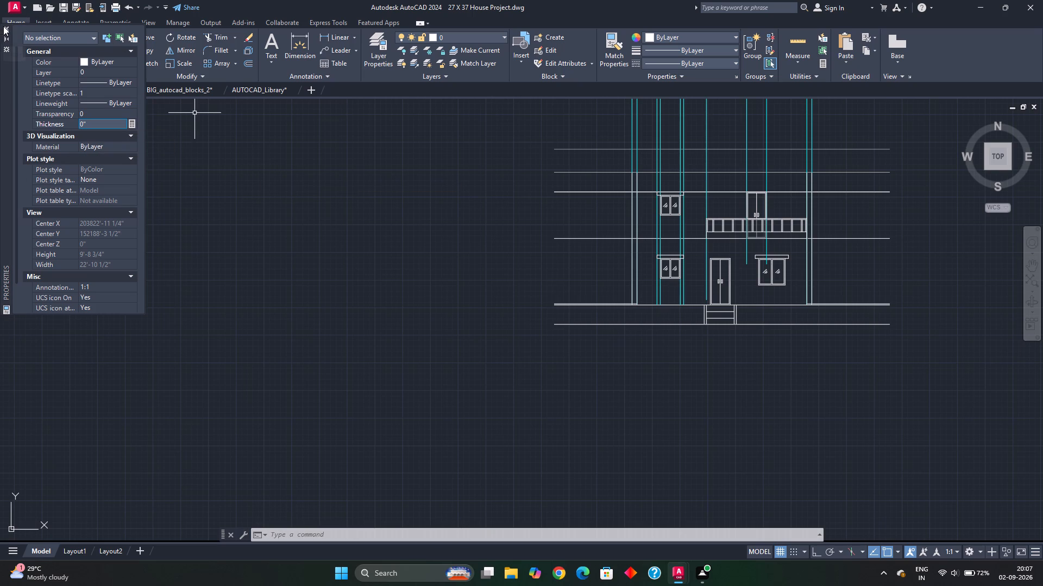
{"action": "left_click", "coordinate": [3, 26]}
Set the transparency of the new topmost horizontal line above the elevation to 0.
{"action": "scroll", "coordinate": [596, 222], "scroll_direction": "down", "scroll_amount": 1}
{"action": "middle_click_drag", "start_coordinate": [596, 221], "coordinate": [499, 219]}
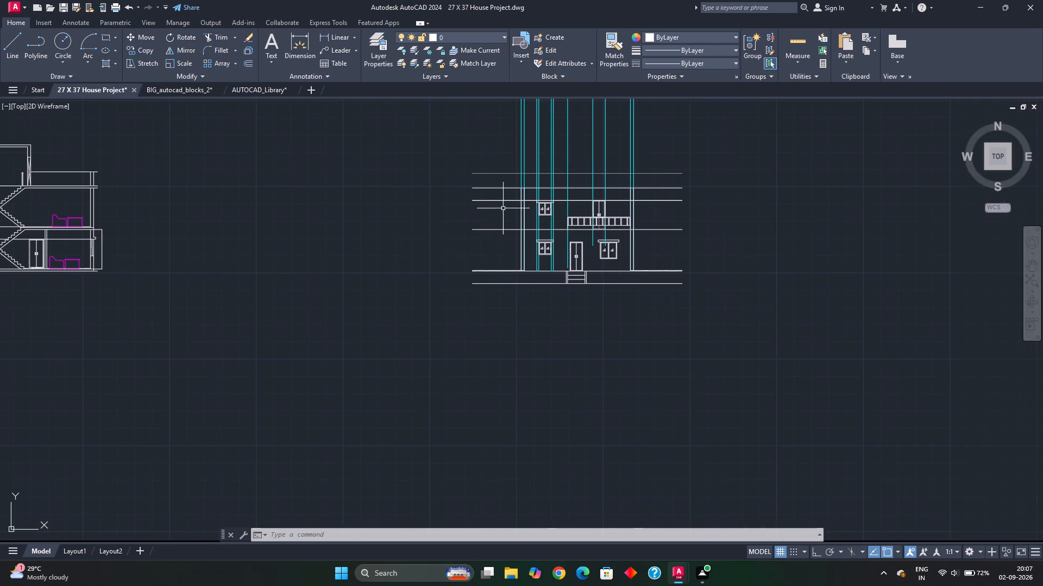
{"action": "left_click", "coordinate": [646, 174]}
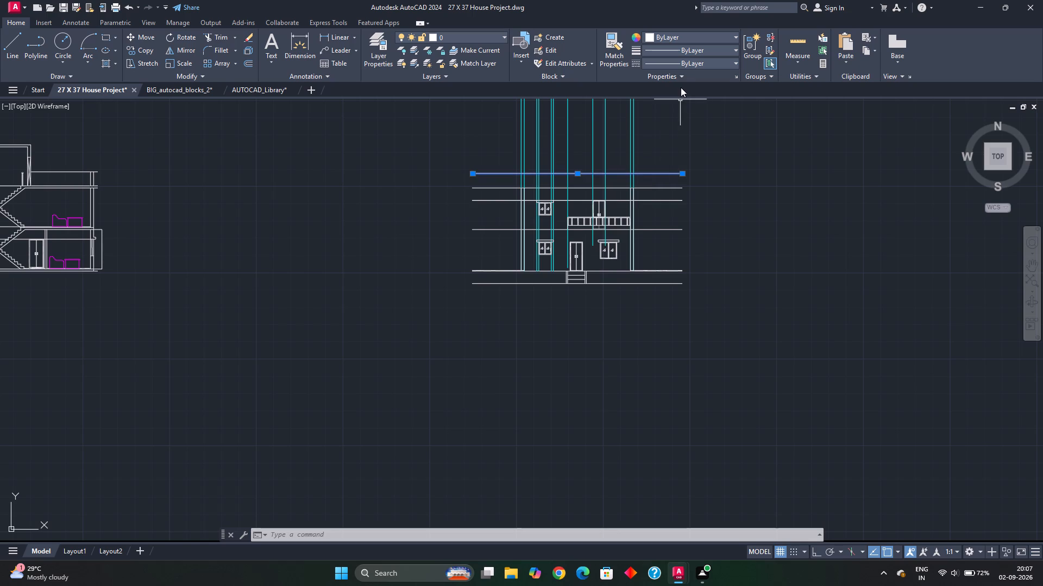
{"action": "left_click", "coordinate": [678, 78]}
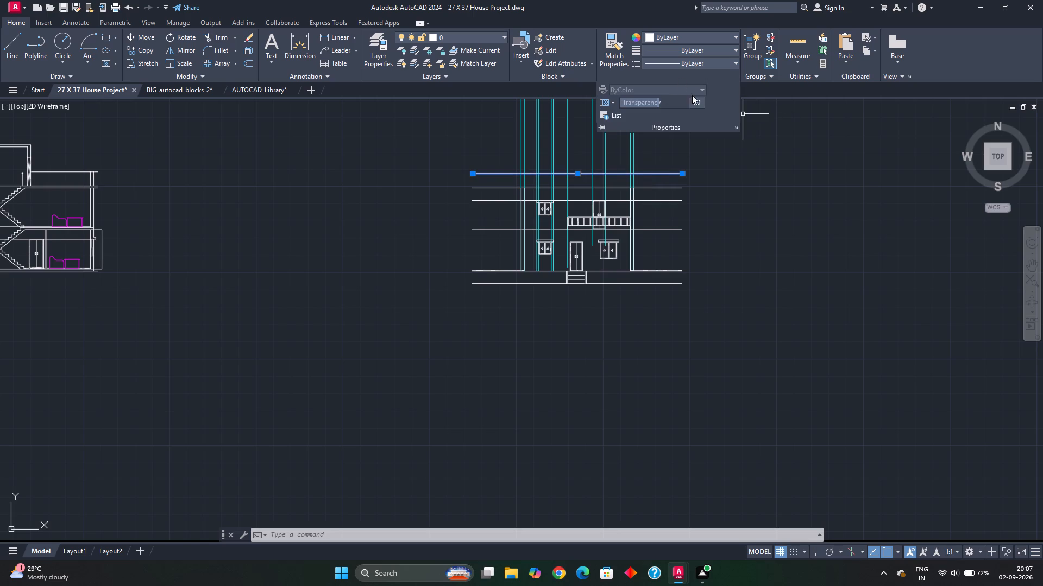
{"action": "left_click", "coordinate": [697, 103]}
{"action": "key", "text": "0"}
{"action": "key", "text": "Return"}
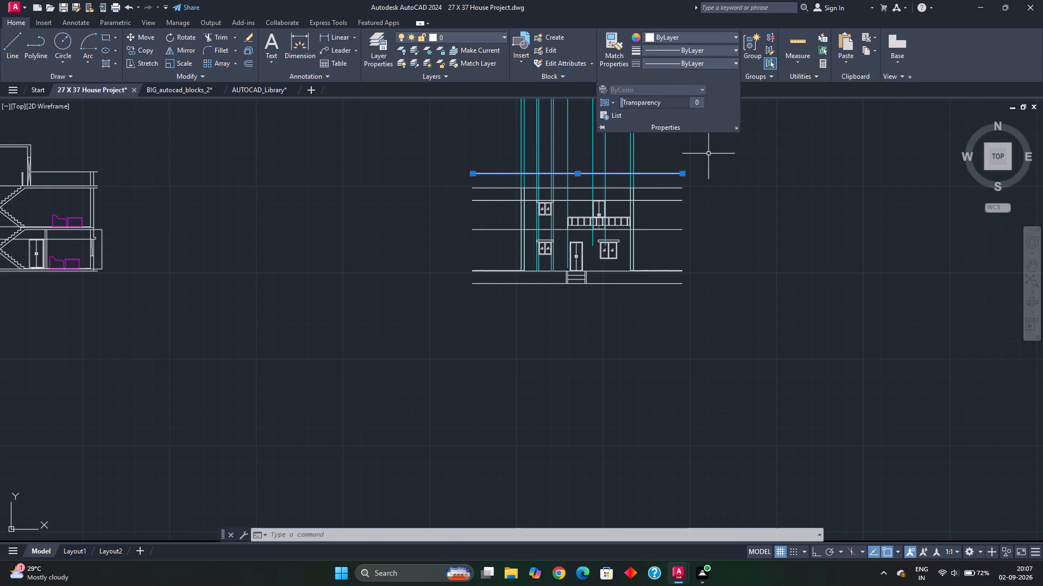
{"action": "left_click", "coordinate": [708, 154]}
{"action": "key", "text": "Escape"}
{"action": "middle_click_drag", "start_coordinate": [658, 171], "coordinate": [664, 155]}
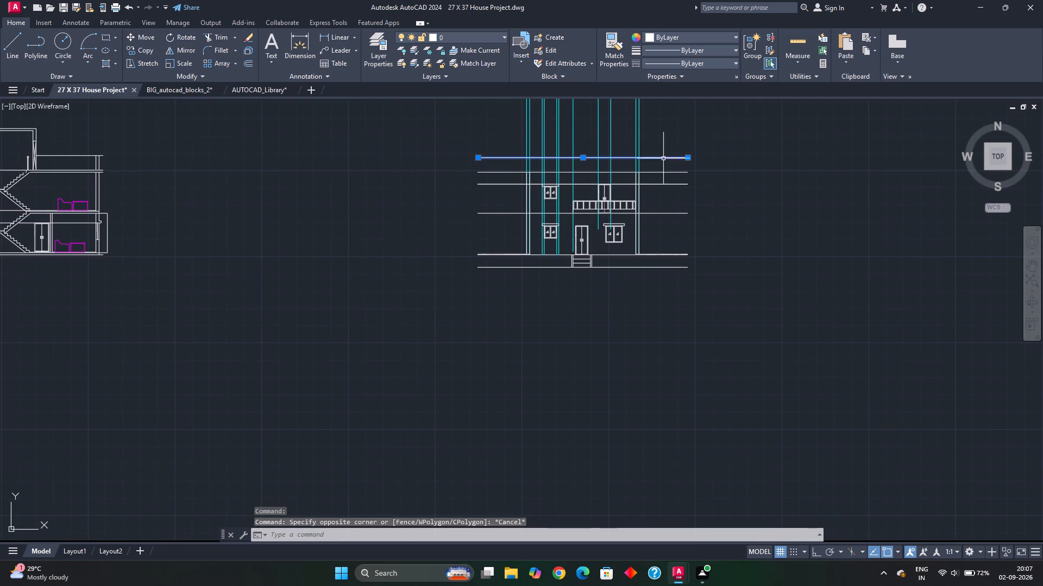
{"action": "key", "text": "Escape"}
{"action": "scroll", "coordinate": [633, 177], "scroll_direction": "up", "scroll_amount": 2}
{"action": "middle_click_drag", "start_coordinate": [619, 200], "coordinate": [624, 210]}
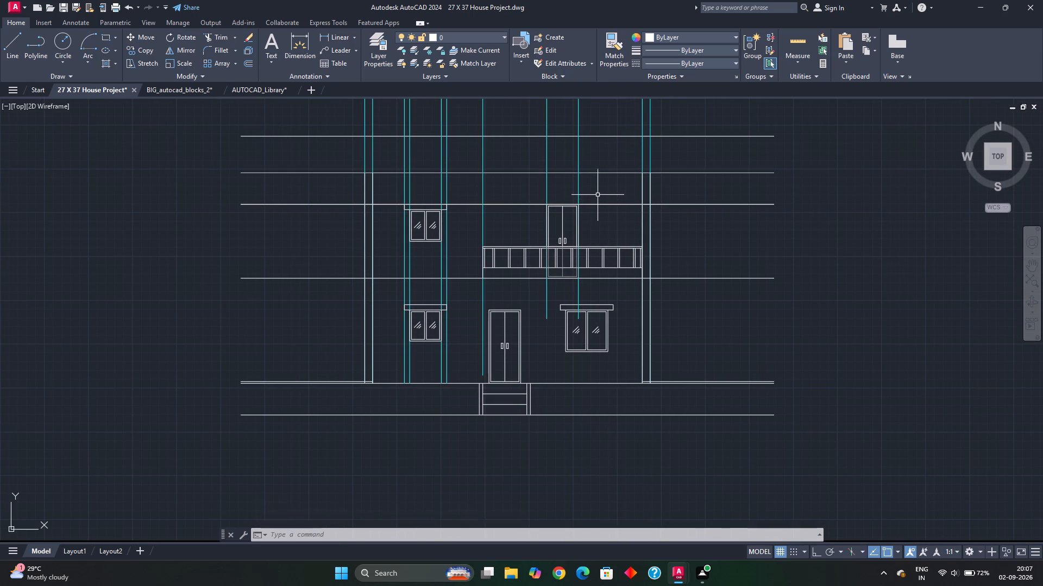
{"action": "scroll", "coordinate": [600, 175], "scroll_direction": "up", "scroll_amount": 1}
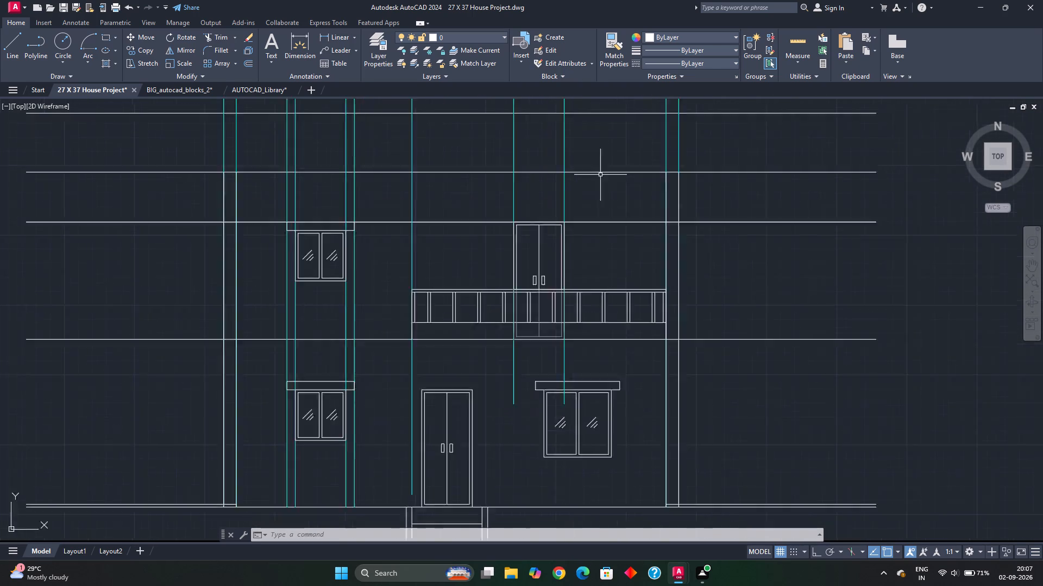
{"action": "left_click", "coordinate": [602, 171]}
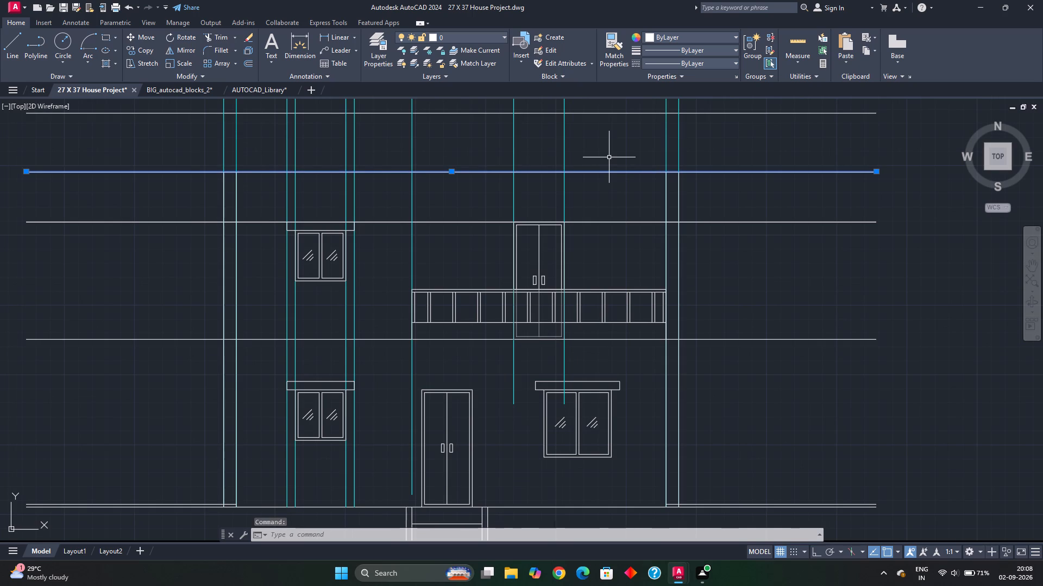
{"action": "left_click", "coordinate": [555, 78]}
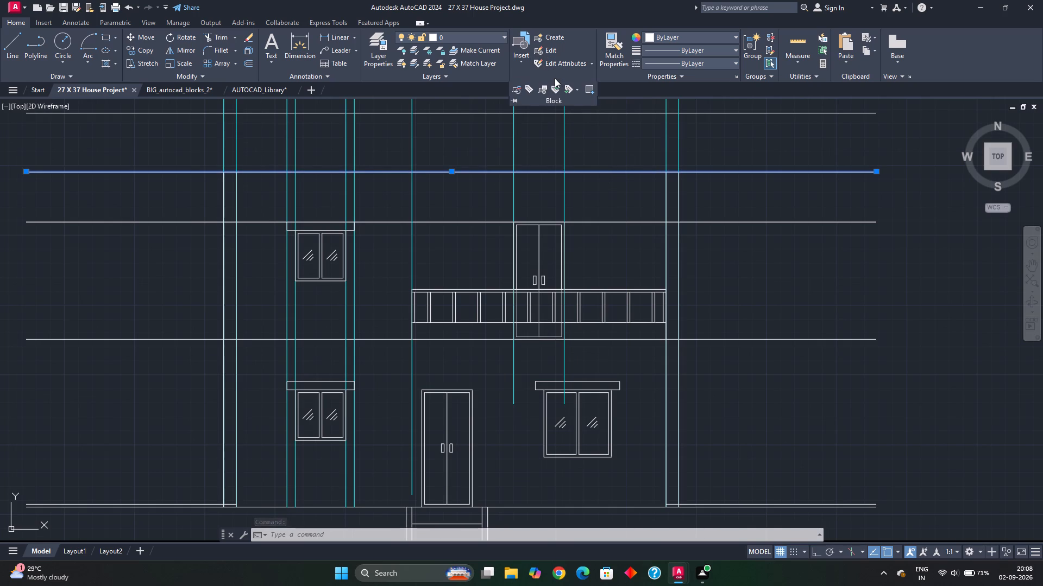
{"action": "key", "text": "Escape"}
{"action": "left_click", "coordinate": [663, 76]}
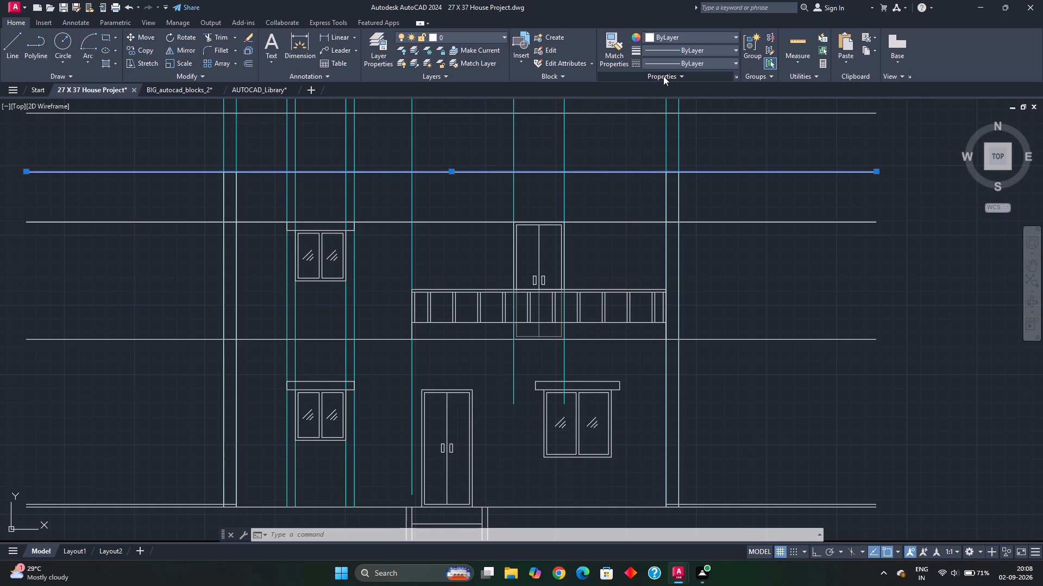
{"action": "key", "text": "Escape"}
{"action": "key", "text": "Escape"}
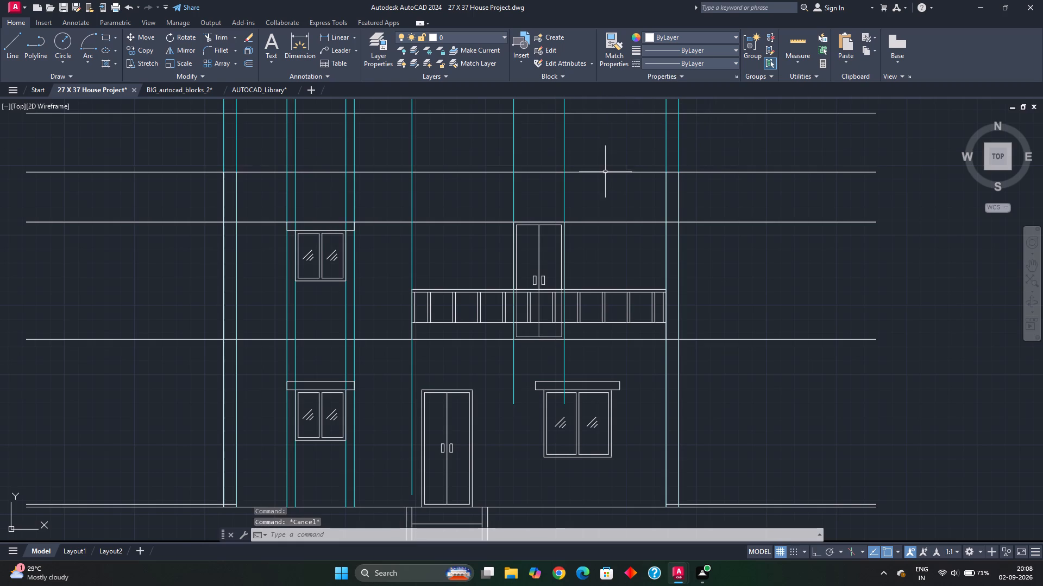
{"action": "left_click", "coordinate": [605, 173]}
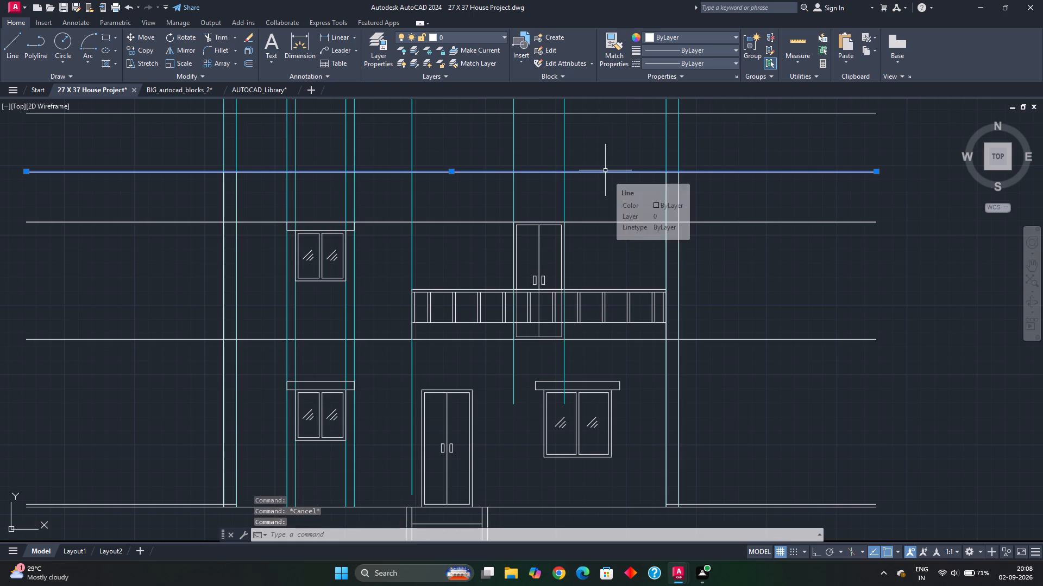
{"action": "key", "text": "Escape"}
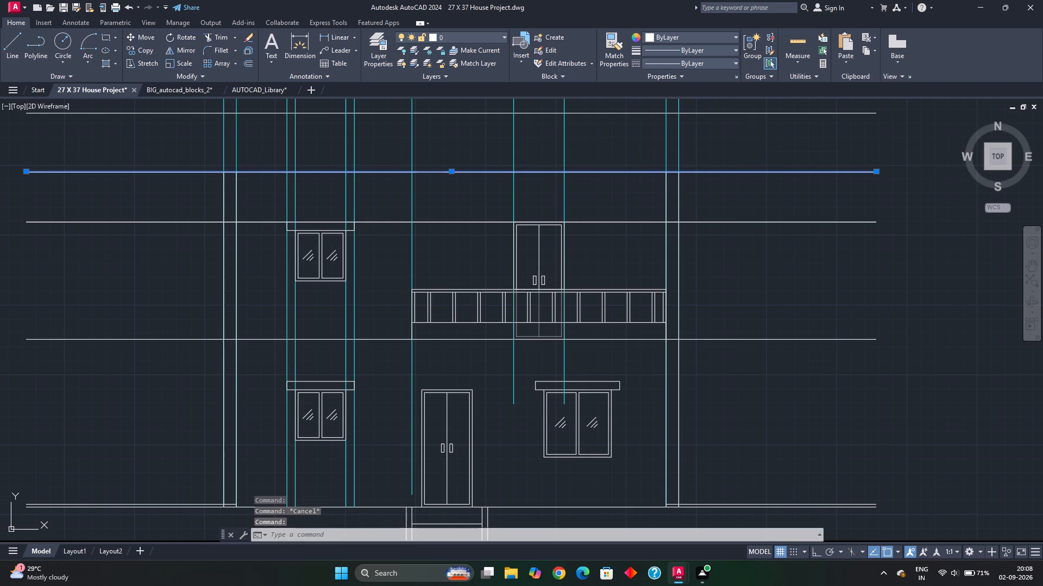
Offset the horizontal line at the top of the elevation's outer walls, second from the top, 1' upward.
{"action": "left_click", "coordinate": [605, 169]}
{"action": "left_click", "coordinate": [596, 183]}
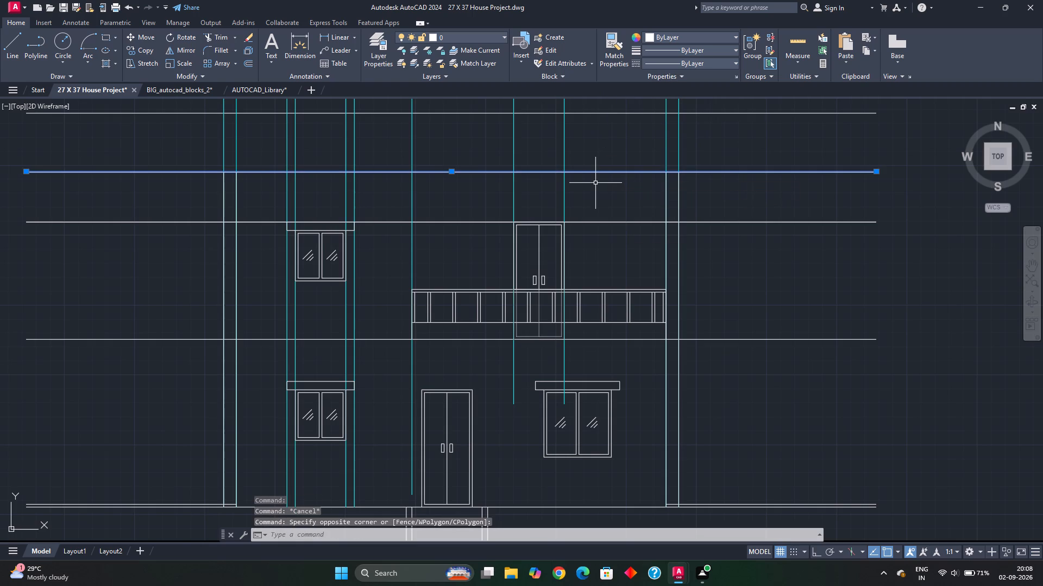
{"action": "key", "text": "o"}
{"action": "key", "text": "Return"}
{"action": "type", "text": "1'"}
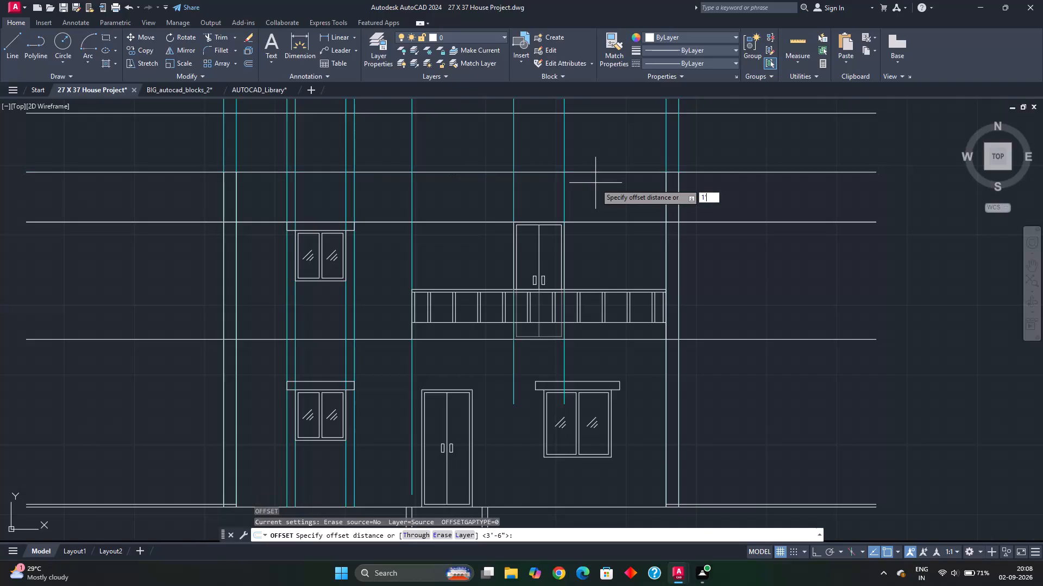
{"action": "key", "text": "Return"}
{"action": "left_click", "coordinate": [599, 162]}
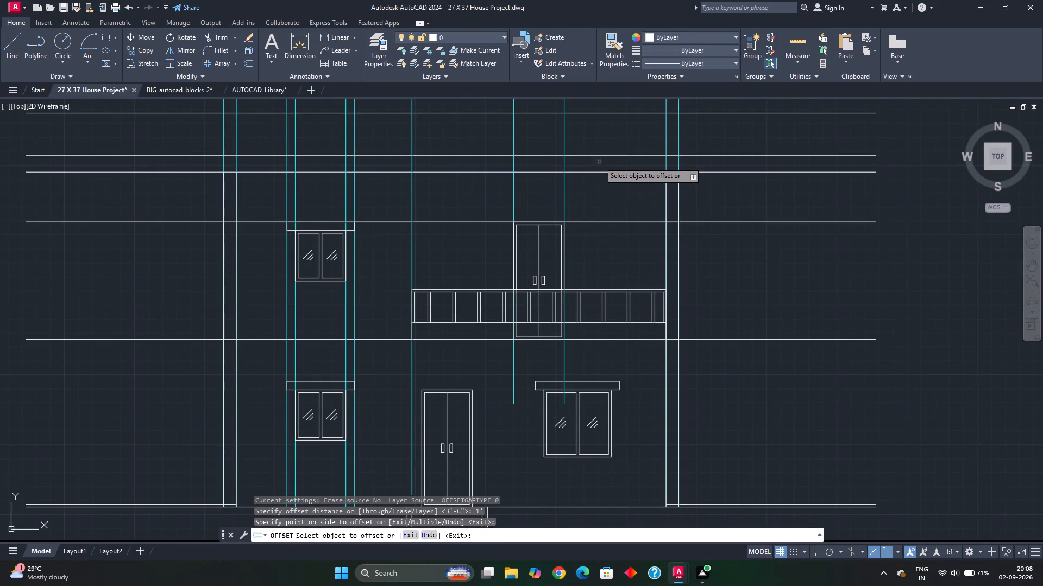
{"action": "scroll", "coordinate": [599, 163], "scroll_direction": "down", "scroll_amount": 1}
{"action": "middle_click_drag", "start_coordinate": [599, 163], "coordinate": [608, 155]}
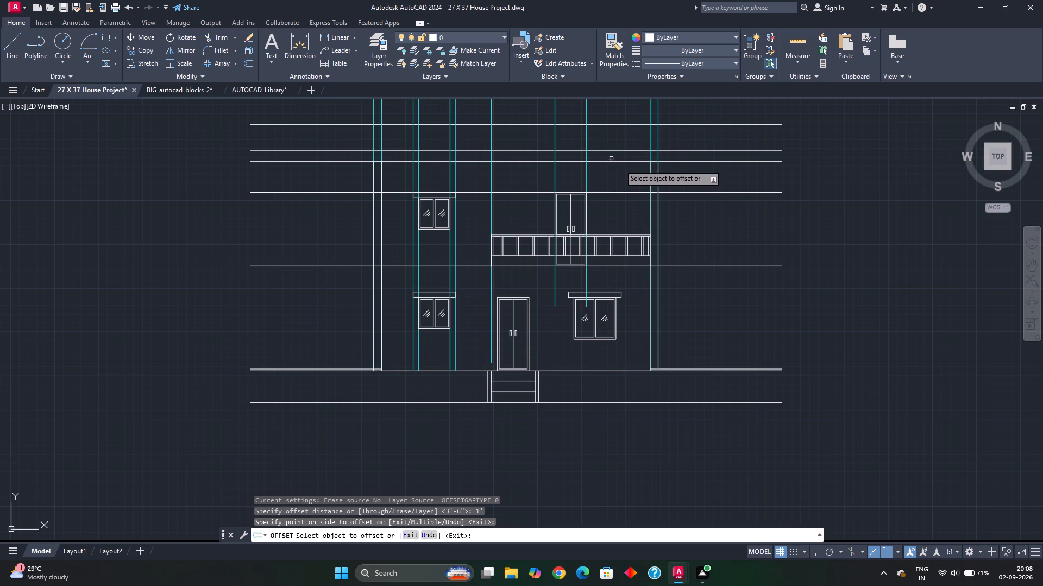
{"action": "scroll", "coordinate": [657, 181], "scroll_direction": "down", "scroll_amount": 2}
{"action": "scroll", "coordinate": [661, 191], "scroll_direction": "up", "scroll_amount": 3}
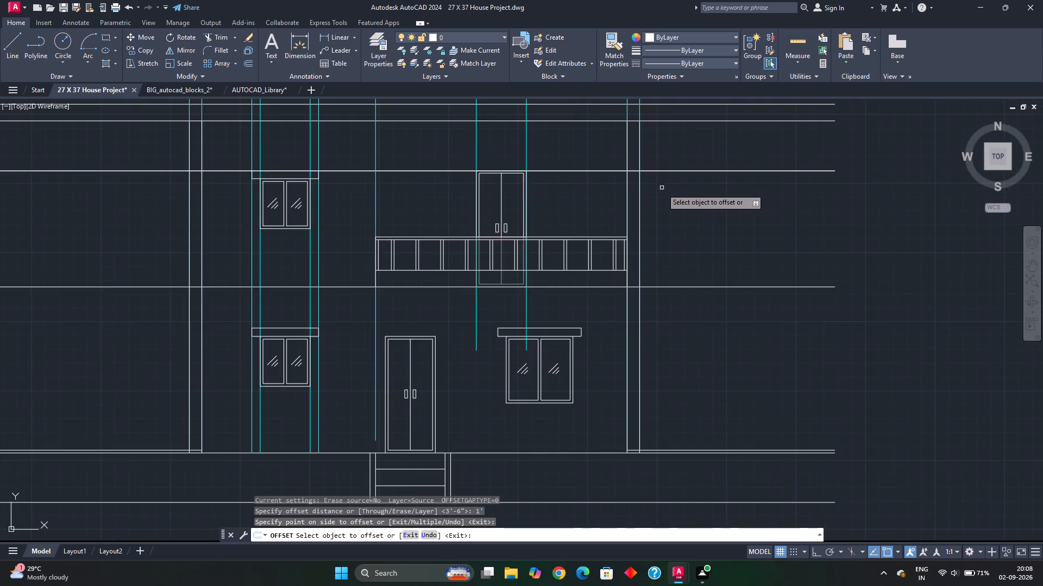
{"action": "scroll", "coordinate": [659, 182], "scroll_direction": "down", "scroll_amount": 3}
{"action": "middle_click_drag", "start_coordinate": [660, 182], "coordinate": [662, 203]}
{"action": "key", "text": "Escape"}
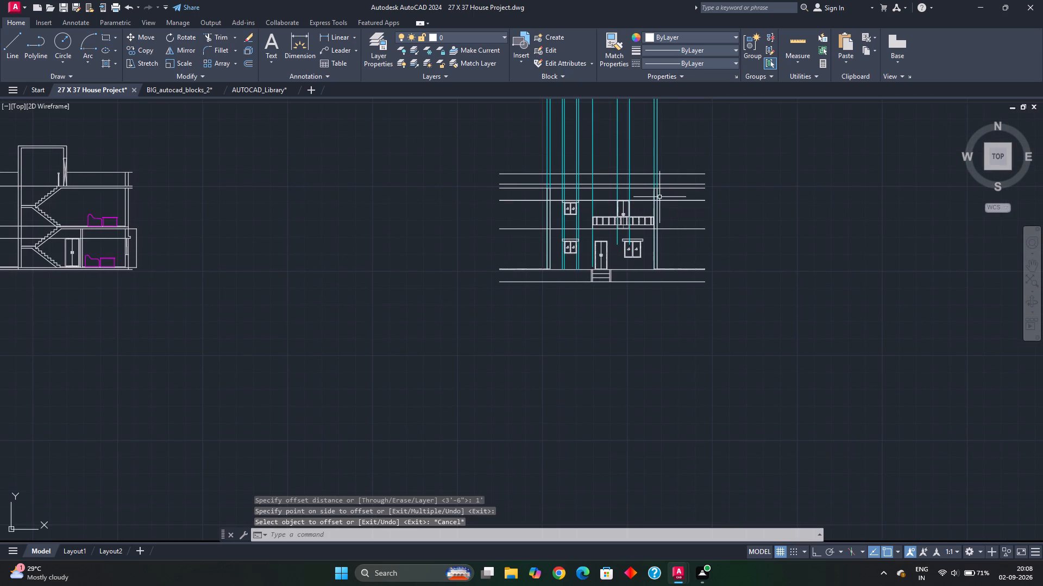
Turn off the DRAW layer.
{"action": "left_click", "coordinate": [504, 35]}
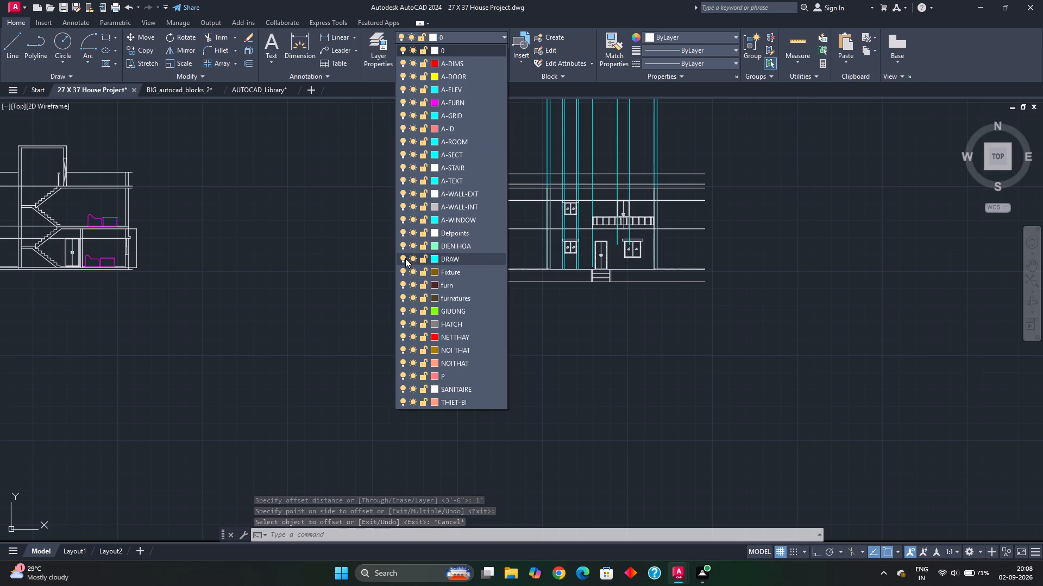
{"action": "left_click", "coordinate": [400, 258]}
{"action": "key", "text": "Escape"}
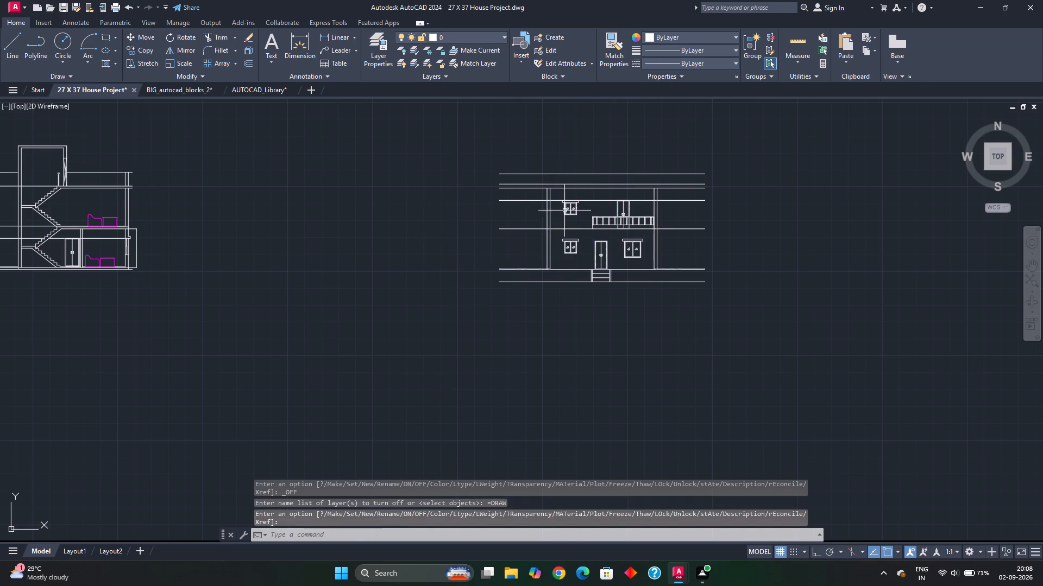
Extend both pairs of outer wall lines of the elevation up to the topmost horizontal line.
{"action": "scroll", "coordinate": [564, 211], "scroll_direction": "up", "scroll_amount": 1}
{"action": "middle_click_drag", "start_coordinate": [564, 211], "coordinate": [499, 230]}
{"action": "type", "text": "EX"}
{"action": "key", "text": "space"}
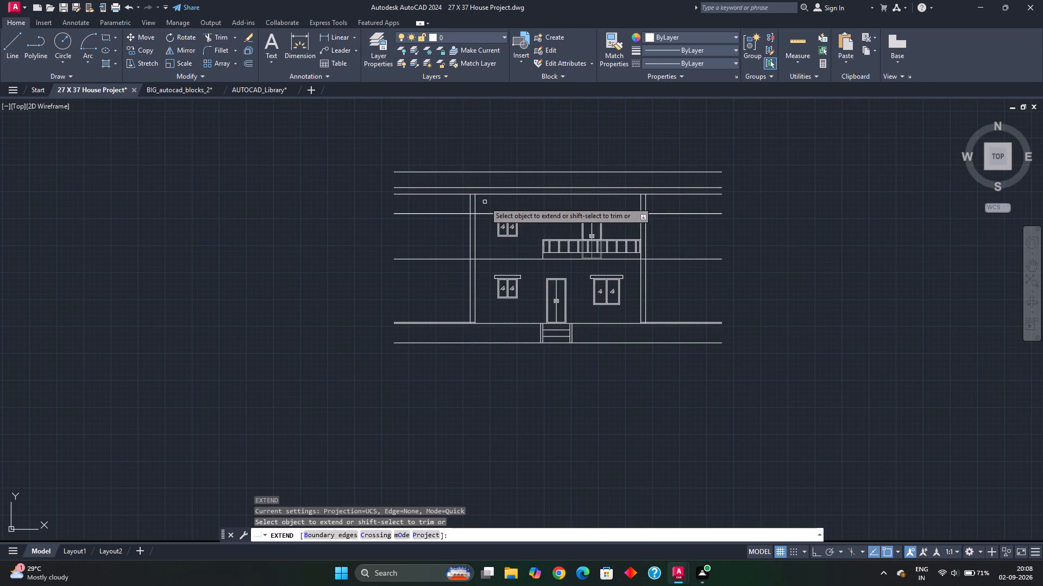
{"action": "left_click", "coordinate": [485, 202]}
{"action": "left_click", "coordinate": [456, 208]}
{"action": "left_click", "coordinate": [490, 205]}
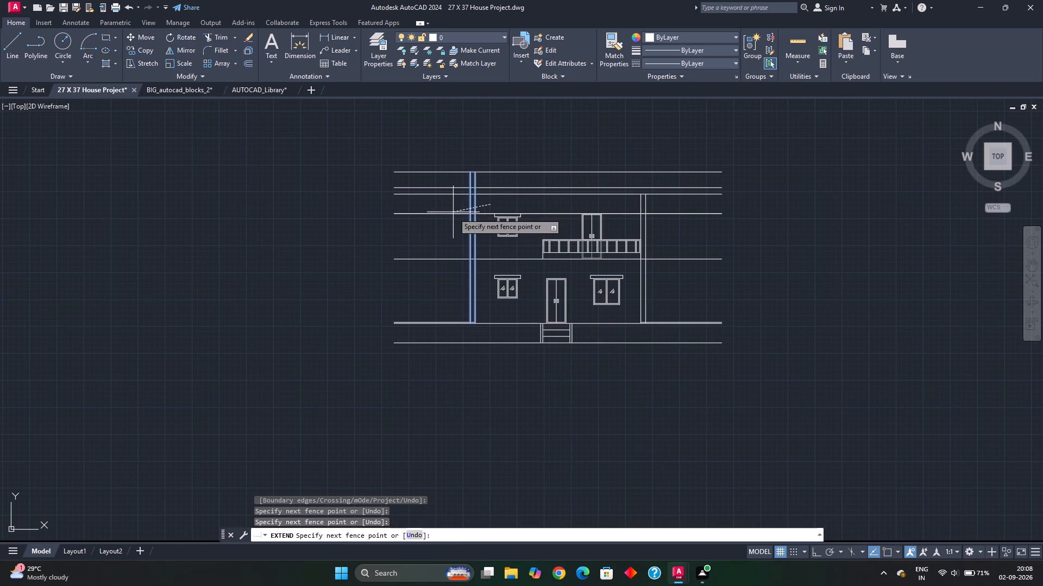
{"action": "left_click", "coordinate": [453, 213]}
{"action": "left_click", "coordinate": [656, 208]}
{"action": "left_click", "coordinate": [626, 208]}
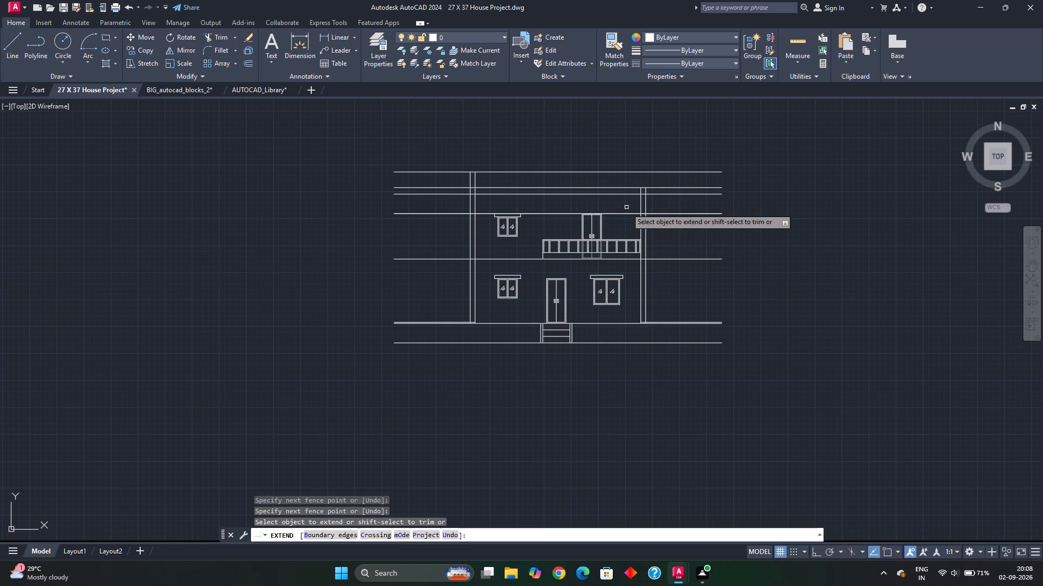
{"action": "left_click_drag", "start_coordinate": [652, 205], "coordinate": [645, 207]}
{"action": "left_click", "coordinate": [617, 214]}
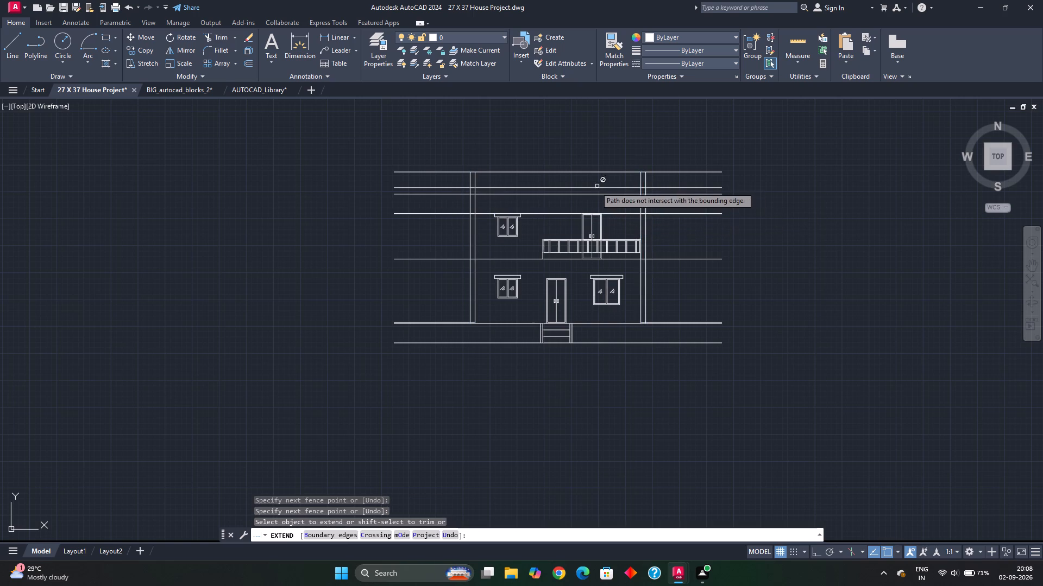
{"action": "key", "text": "Escape"}
Offset the elevation's topmost horizontal line 2" upward.
{"action": "middle_click_drag", "start_coordinate": [605, 238], "coordinate": [600, 184]}
{"action": "scroll", "coordinate": [614, 198], "scroll_direction": "up", "scroll_amount": 1}
{"action": "middle_click_drag", "start_coordinate": [611, 210], "coordinate": [603, 262]}
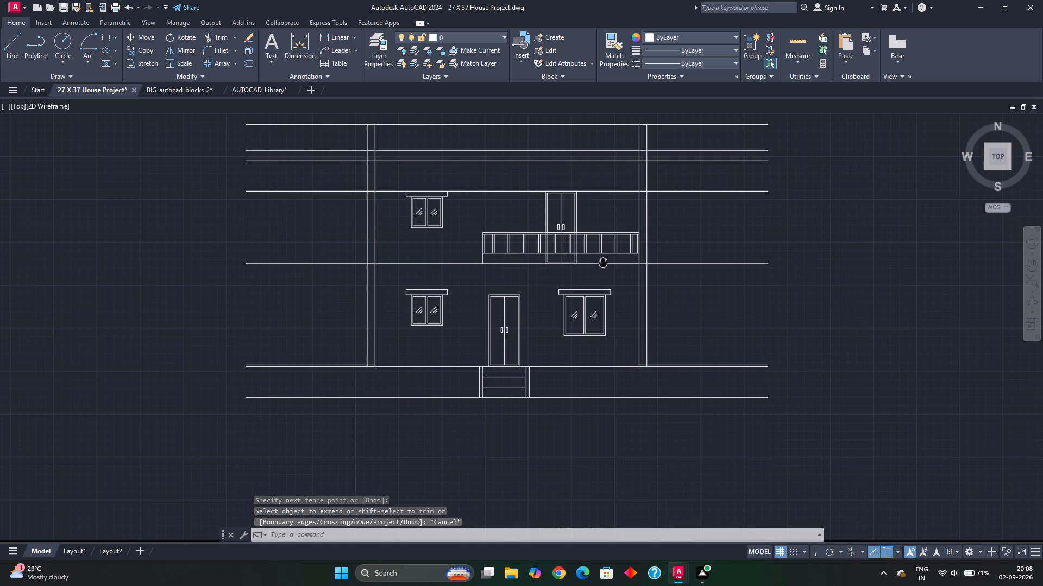
{"action": "middle_click_drag", "start_coordinate": [578, 156], "coordinate": [578, 192]}
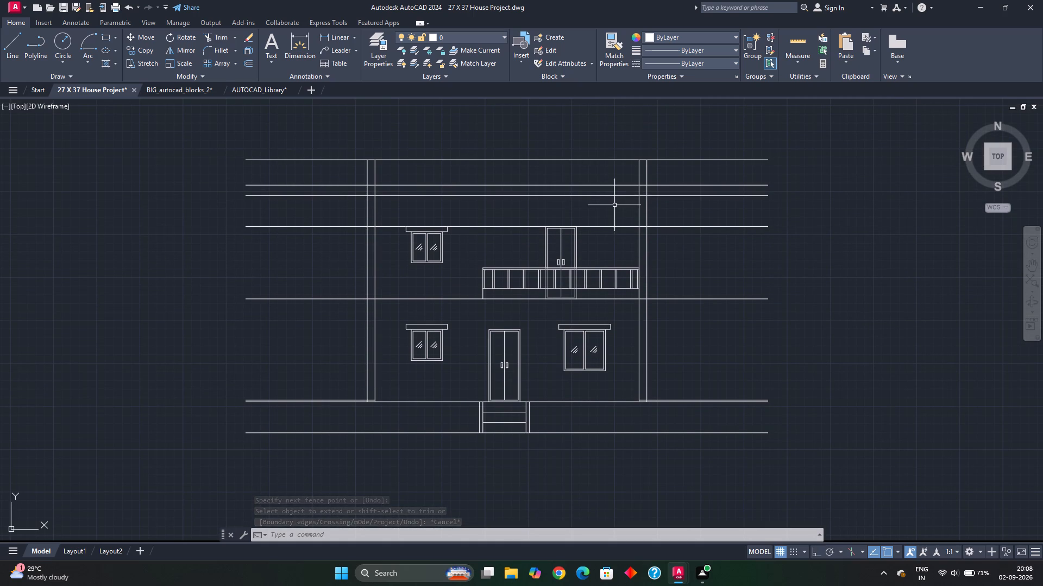
{"action": "middle_click_drag", "start_coordinate": [592, 194], "coordinate": [594, 224]}
{"action": "scroll", "coordinate": [588, 203], "scroll_direction": "up", "scroll_amount": 1}
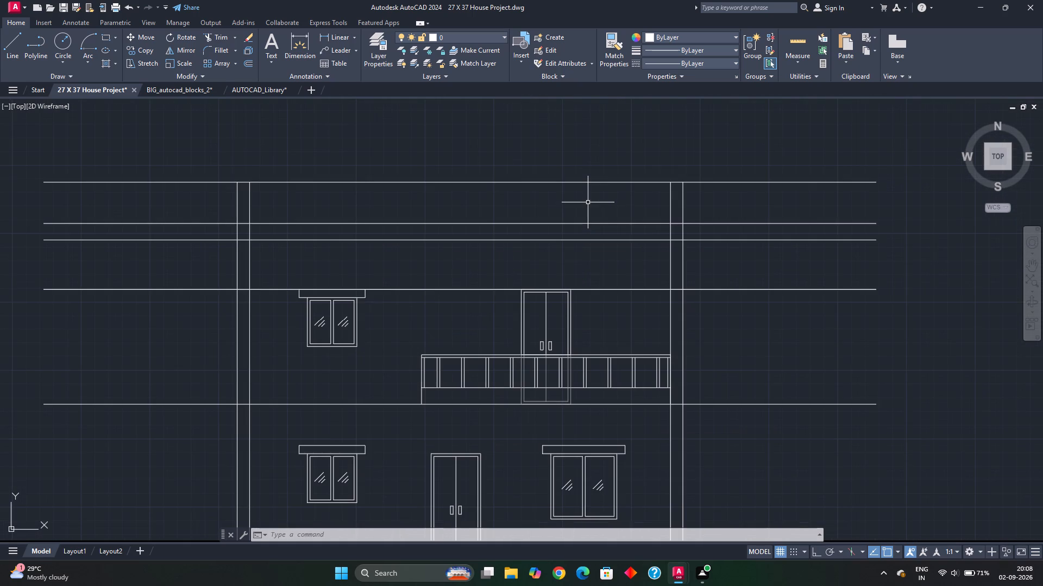
{"action": "key", "text": "Escape"}
{"action": "left_click", "coordinate": [614, 182]}
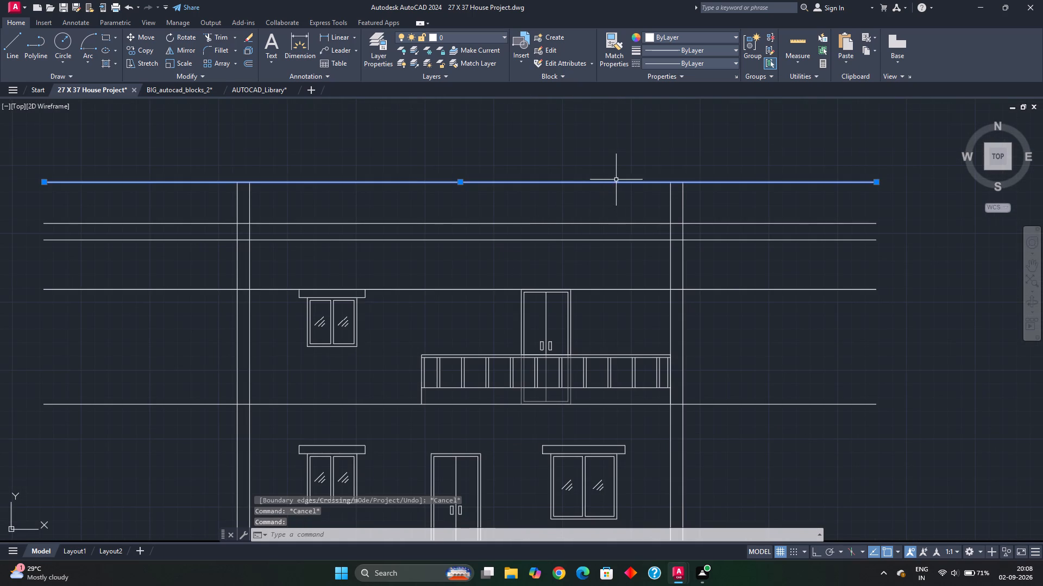
{"action": "key", "text": "o"}
{"action": "key", "text": "Return"}
{"action": "type", "text": "2\""}
{"action": "key", "text": "Return"}
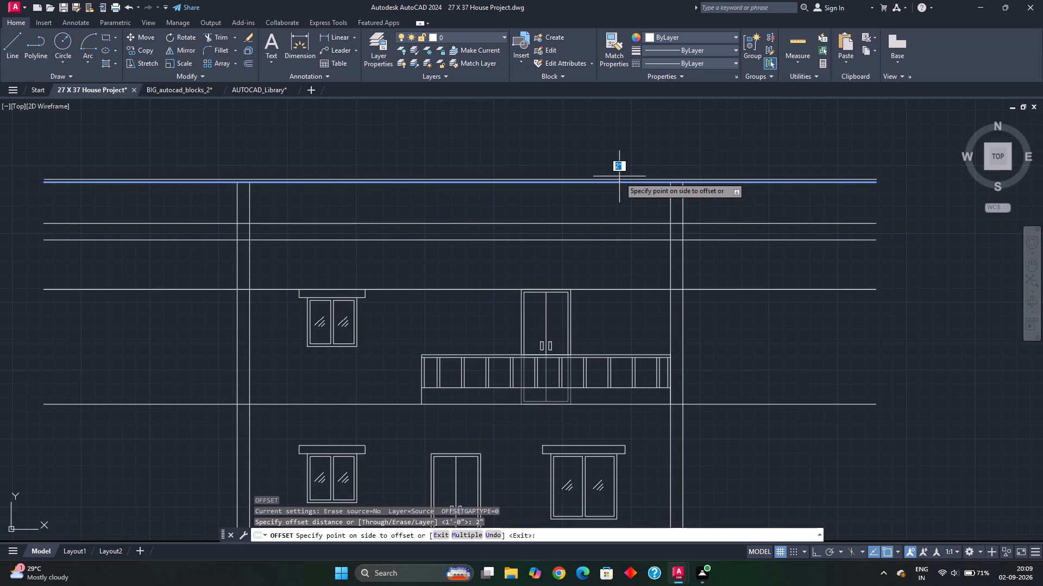
{"action": "left_click", "coordinate": [619, 176]}
{"action": "middle_click_drag", "start_coordinate": [673, 192], "coordinate": [662, 167]}
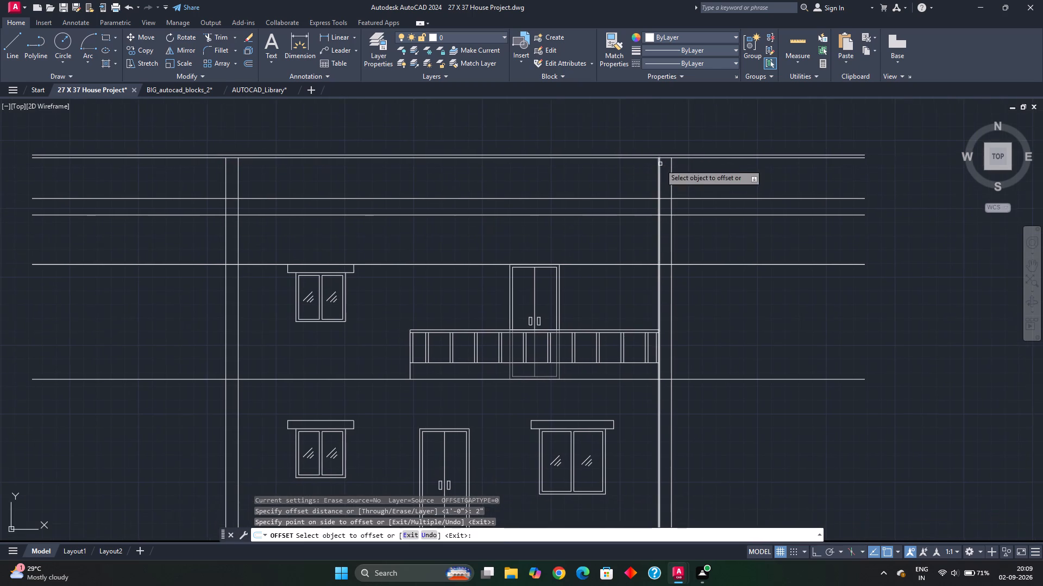
{"action": "scroll", "coordinate": [650, 173], "scroll_direction": "up", "scroll_amount": 1}
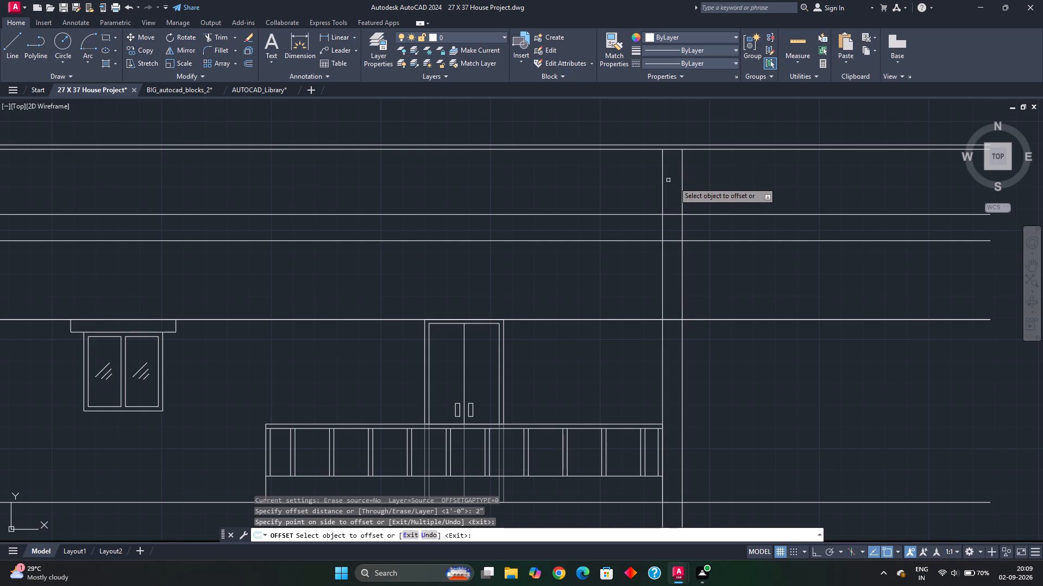
{"action": "scroll", "coordinate": [635, 165], "scroll_direction": "down", "scroll_amount": 2}
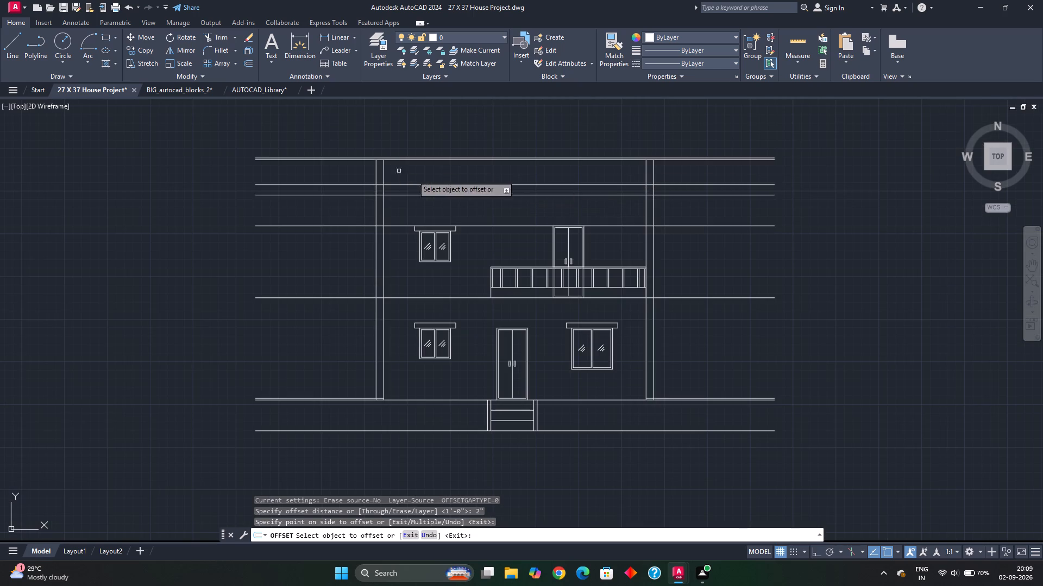
{"action": "scroll", "coordinate": [640, 278], "scroll_direction": "up", "scroll_amount": 3}
{"action": "left_click", "coordinate": [631, 276]}
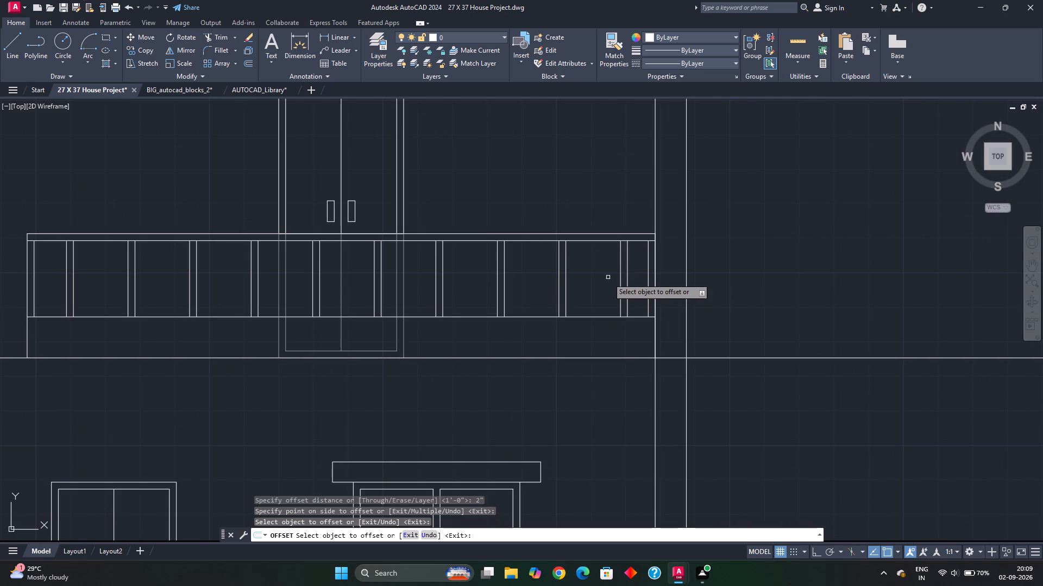
{"action": "key", "text": "Escape"}
{"action": "key", "text": "Escape"}
Copy the two lines of the balcony railing's last full baluster, near the right outer wall, straight up onto the horizontal line just below the top pair.
{"action": "left_click", "coordinate": [632, 278]}
{"action": "left_click", "coordinate": [603, 283]}
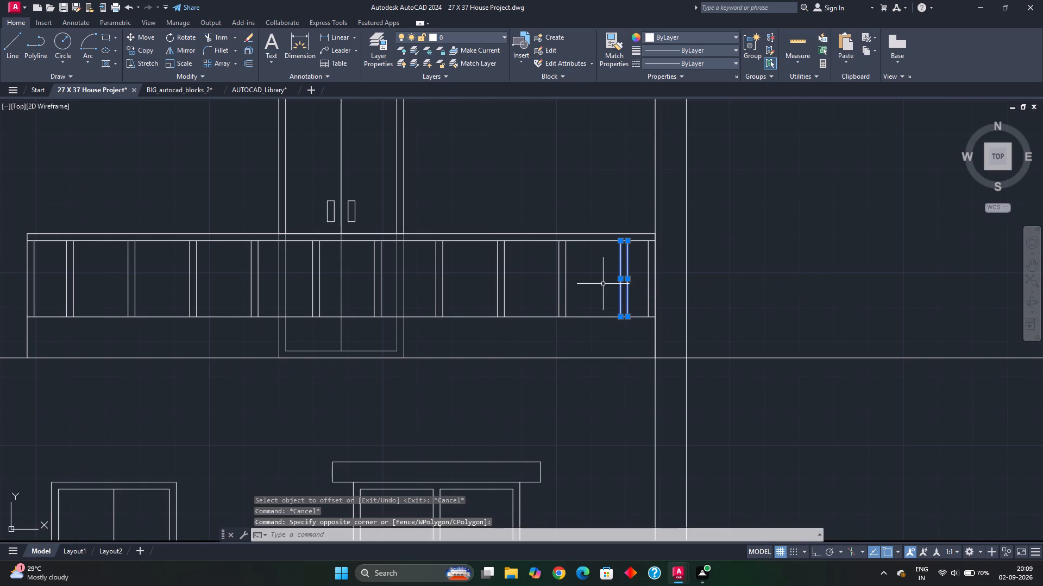
{"action": "type", "text": "CO"}
{"action": "key", "text": "Return"}
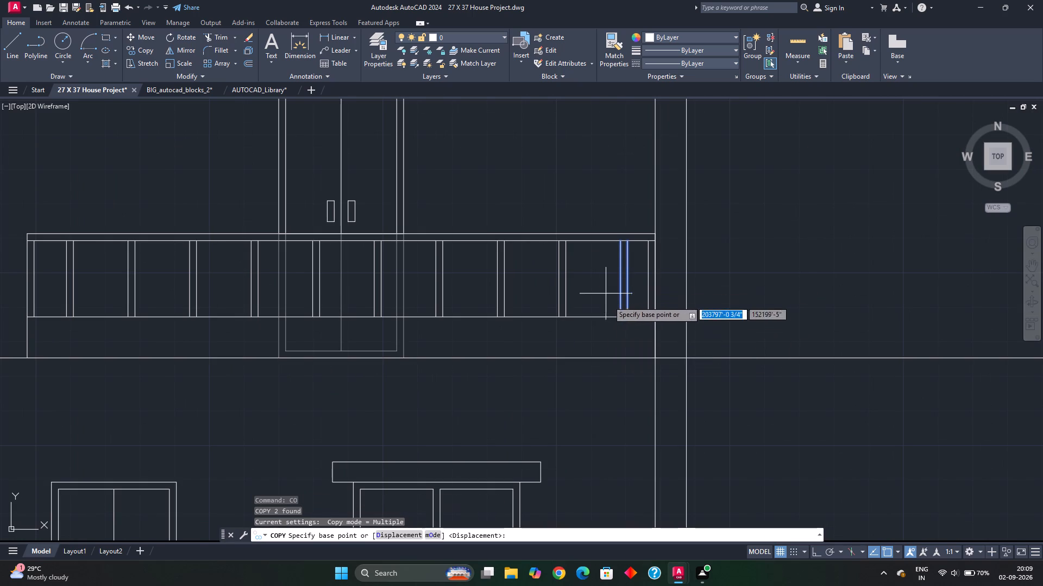
{"action": "left_click", "coordinate": [625, 315]}
{"action": "scroll", "coordinate": [629, 253], "scroll_direction": "down", "scroll_amount": 2}
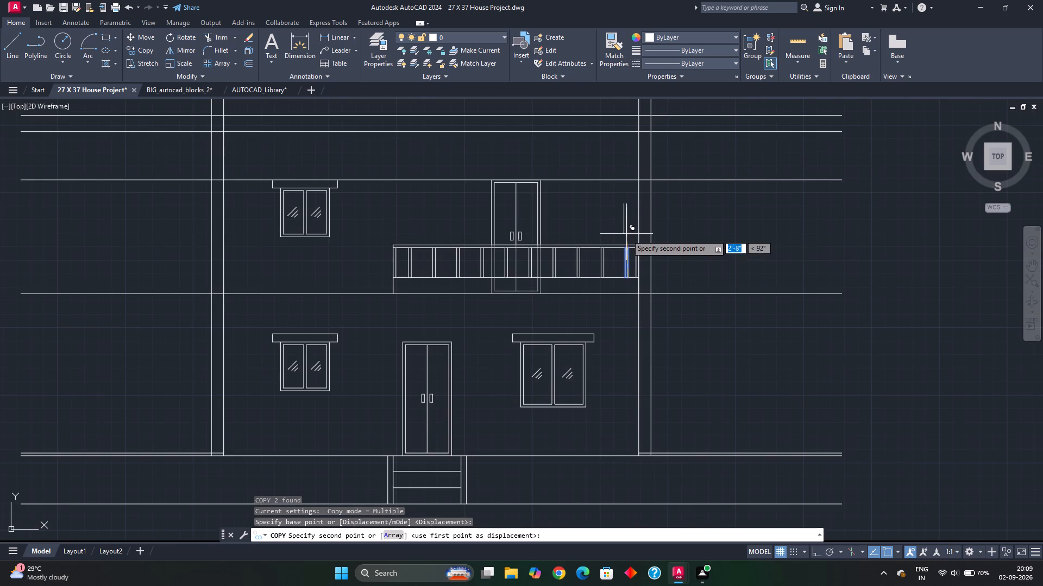
{"action": "key", "text": "F8"}
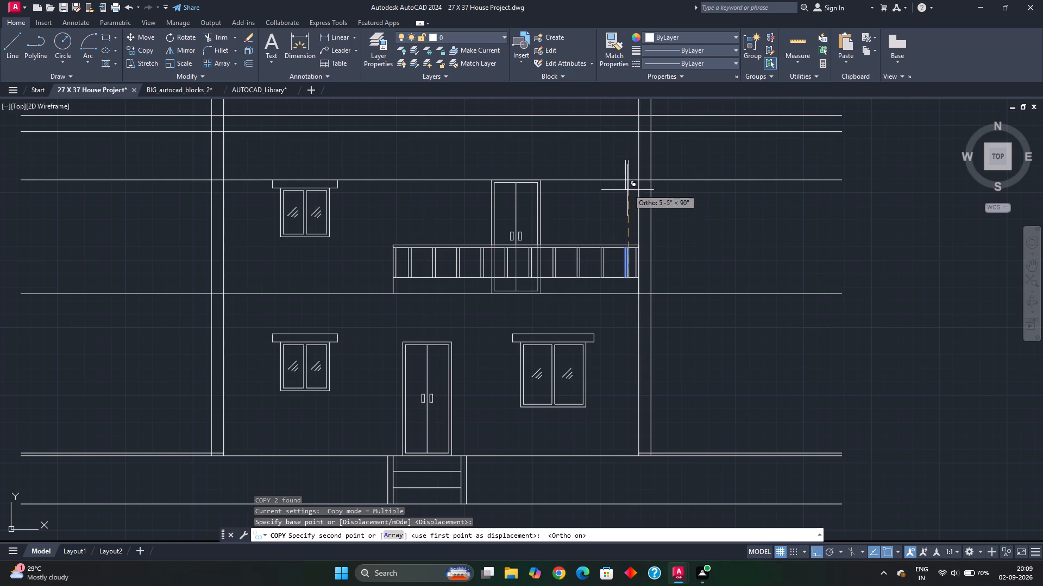
{"action": "middle_click_drag", "start_coordinate": [627, 164], "coordinate": [618, 238]}
{"action": "scroll", "coordinate": [612, 210], "scroll_direction": "up", "scroll_amount": 2}
{"action": "middle_click_drag", "start_coordinate": [622, 190], "coordinate": [612, 245]}
{"action": "left_click", "coordinate": [616, 216]}
{"action": "key", "text": "Escape"}
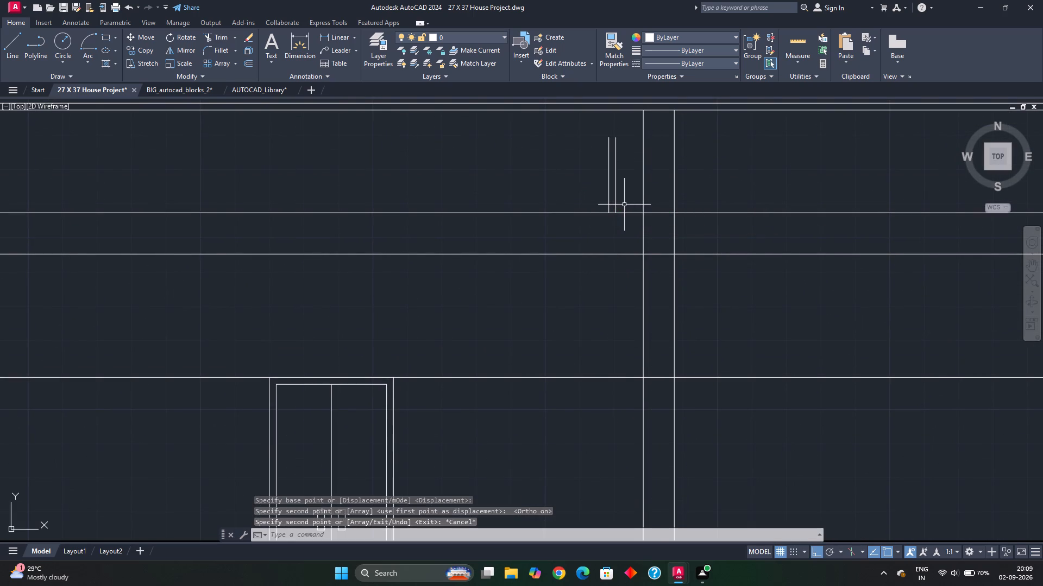
{"action": "key", "text": "Escape"}
Extend the two copied baluster lines up to the lower line of the top pair, trimming the excess below their base line.
{"action": "scroll", "coordinate": [637, 199], "scroll_direction": "down", "scroll_amount": 1}
{"action": "middle_click_drag", "start_coordinate": [627, 241], "coordinate": [623, 261]}
{"action": "key", "text": "e"}
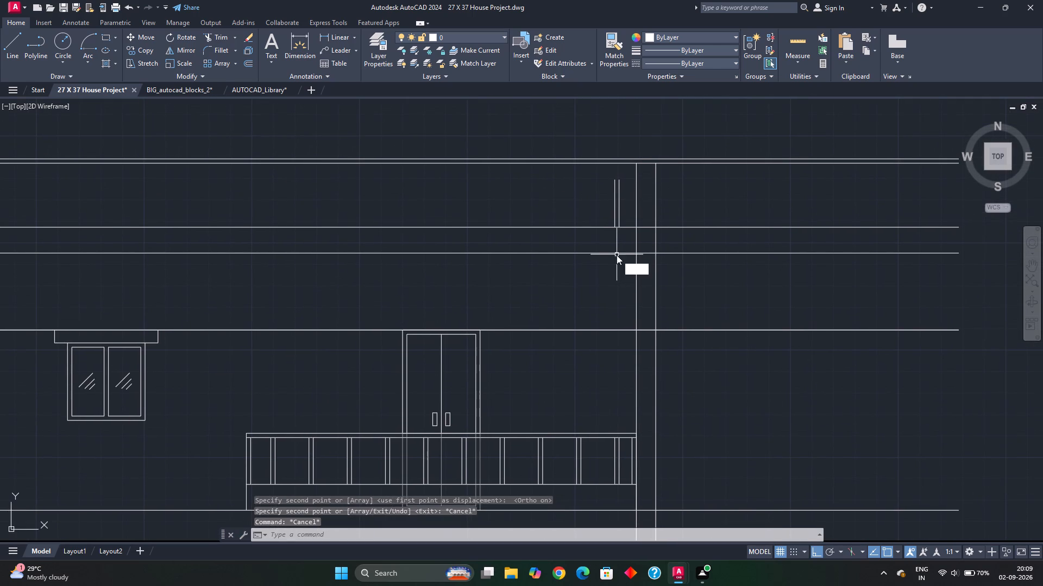
{"action": "key", "text": "x"}
{"action": "key", "text": "space"}
{"action": "left_click_drag", "start_coordinate": [624, 202], "coordinate": [600, 205]}
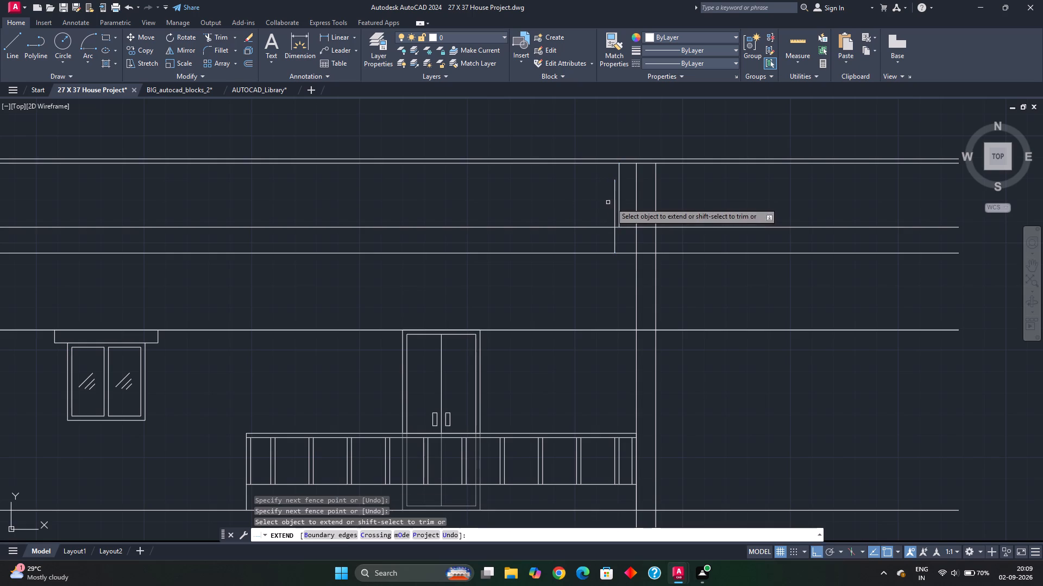
{"action": "left_click", "coordinate": [614, 195]}
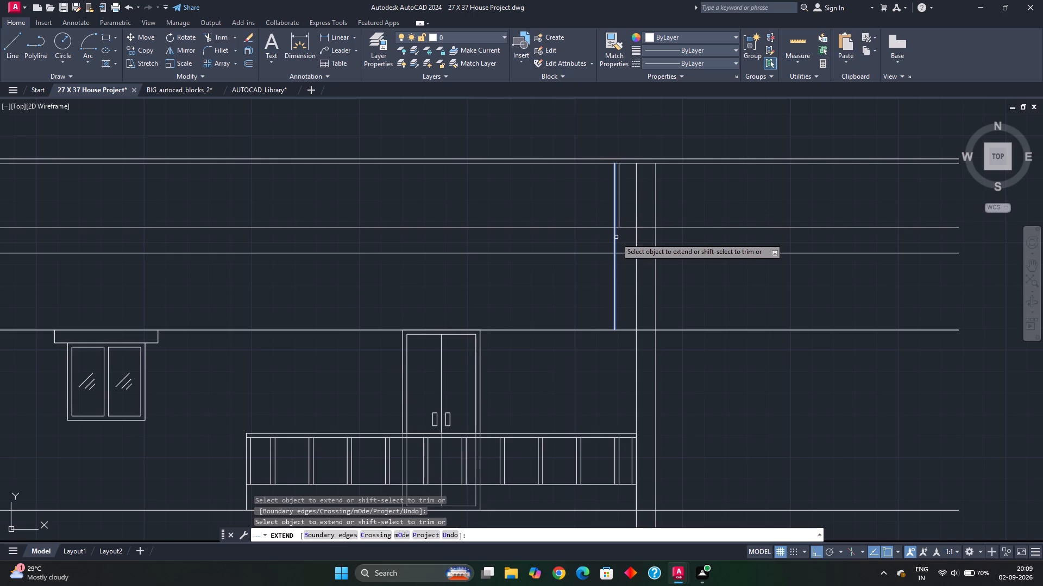
{"action": "left_click_drag", "start_coordinate": [618, 241], "coordinate": [593, 246], "text": "shift"}
{"action": "scroll", "coordinate": [595, 243], "scroll_direction": "down", "scroll_amount": 1}
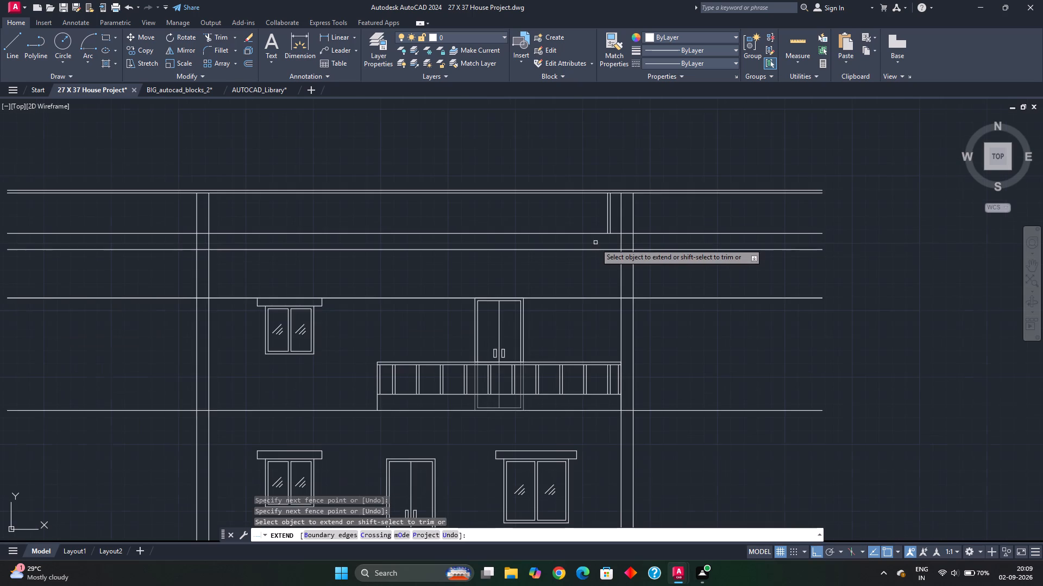
{"action": "key", "text": "Escape"}
{"action": "scroll", "coordinate": [593, 246], "scroll_direction": "down", "scroll_amount": 2}
{"action": "middle_click_drag", "start_coordinate": [599, 246], "coordinate": [602, 241]}
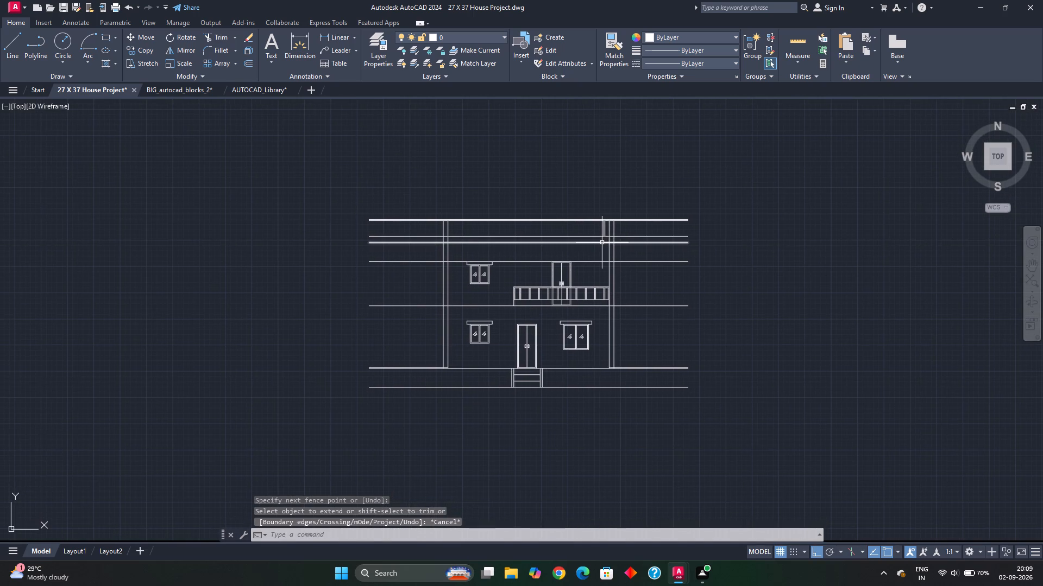
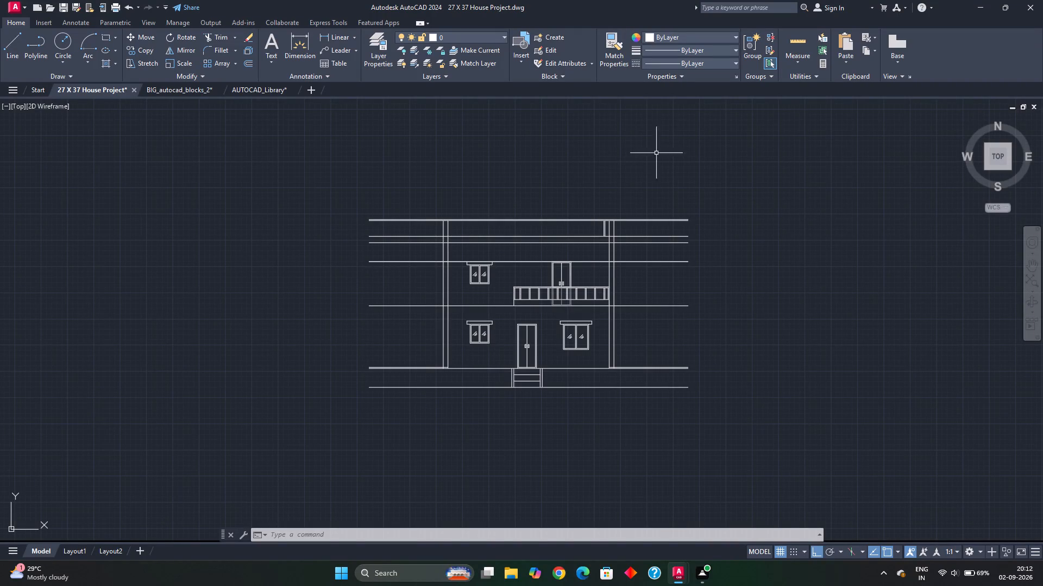
Copy the parapet baluster line pair as a 15-item array fitted along the parapet to the left column's inner edge.
{"action": "scroll", "coordinate": [601, 230], "scroll_direction": "up", "scroll_amount": 3}
{"action": "middle_click_drag", "start_coordinate": [604, 231], "coordinate": [634, 237]}
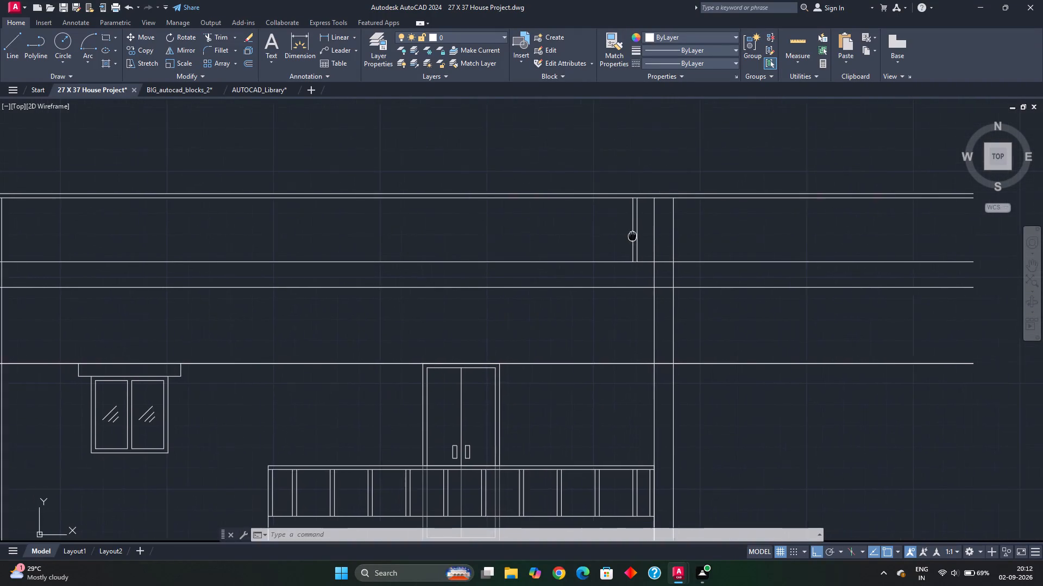
{"action": "middle_click_drag", "start_coordinate": [634, 237], "coordinate": [640, 234]}
{"action": "left_click", "coordinate": [652, 229]}
{"action": "left_click", "coordinate": [629, 235]}
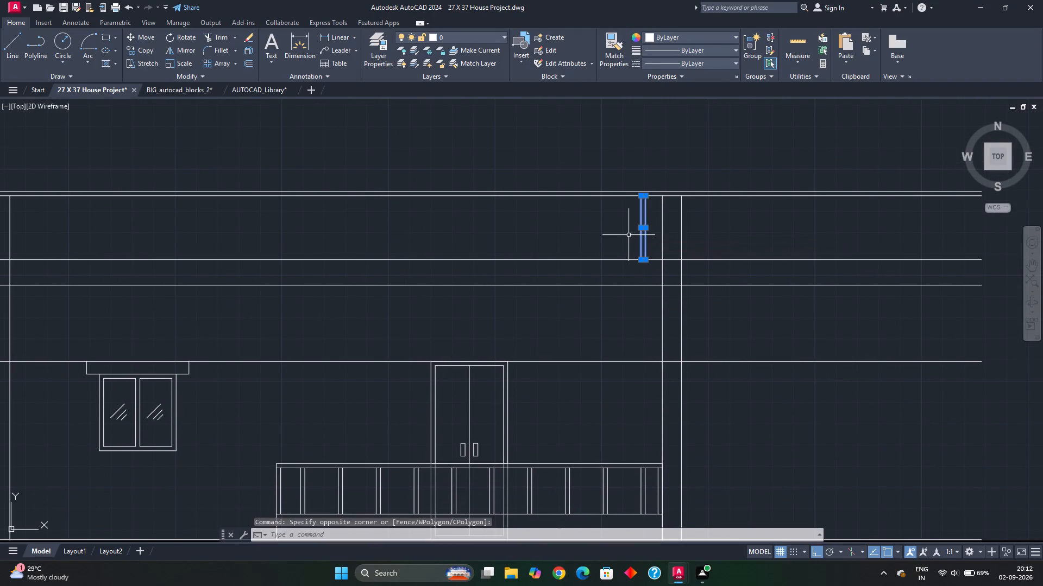
{"action": "type", "text": "CO"}
{"action": "key", "text": "Return"}
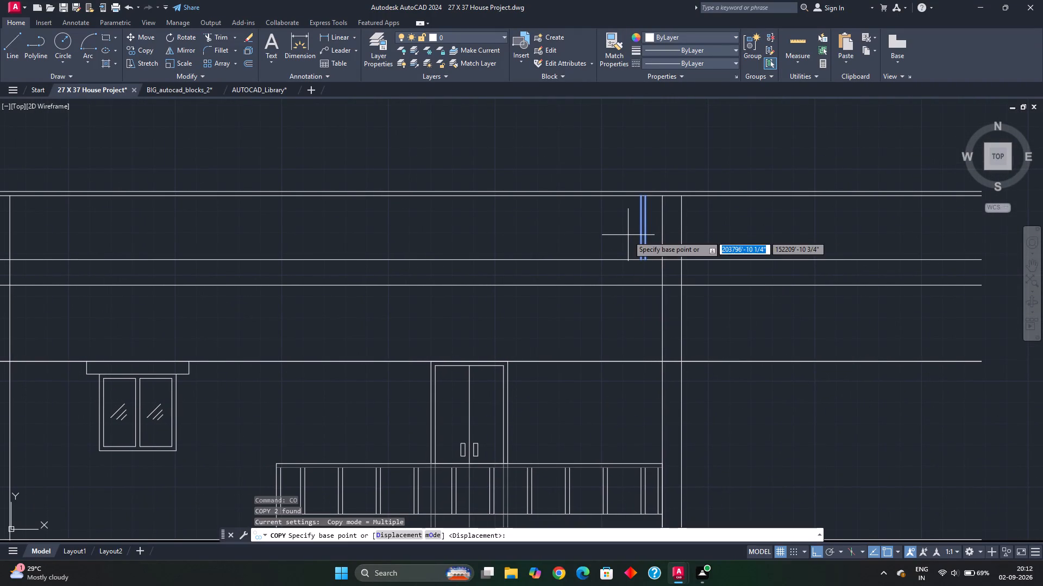
{"action": "left_click", "coordinate": [638, 258]}
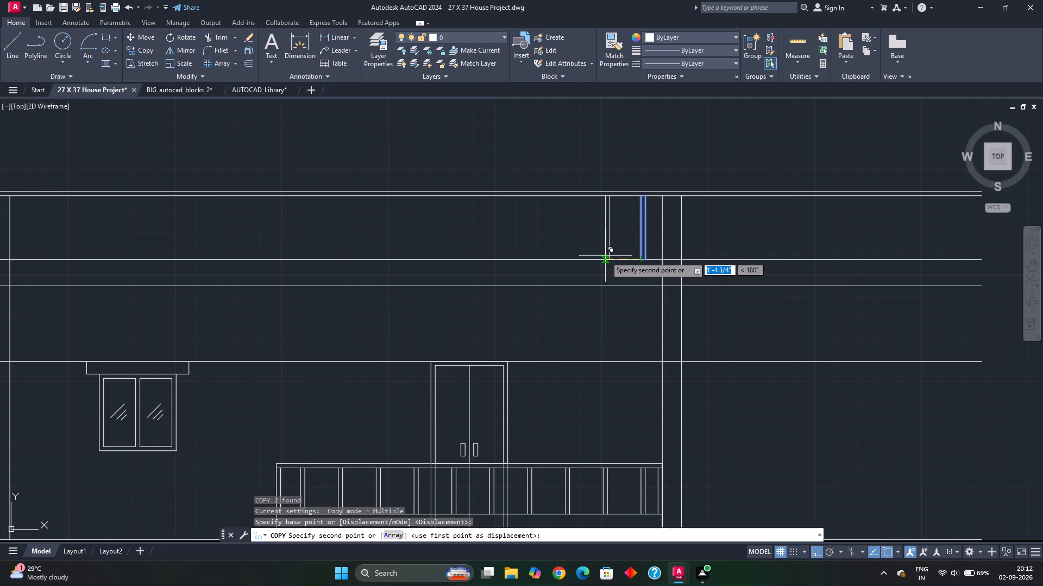
{"action": "key", "text": "a"}
{"action": "key", "text": "Return"}
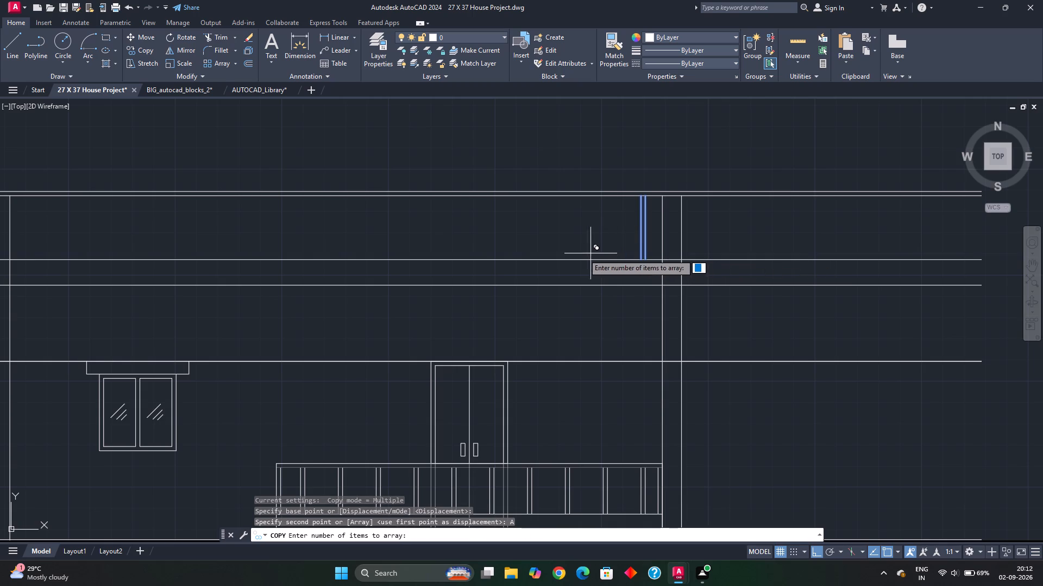
{"action": "scroll", "coordinate": [548, 256], "scroll_direction": "down", "scroll_amount": 1}
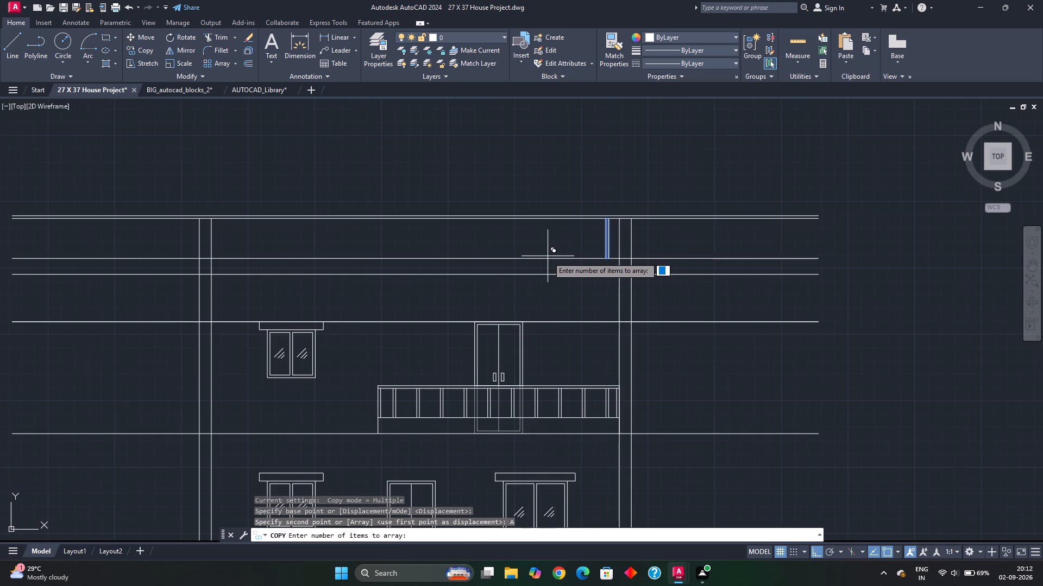
{"action": "type", "text": "15"}
{"action": "key", "text": "Return"}
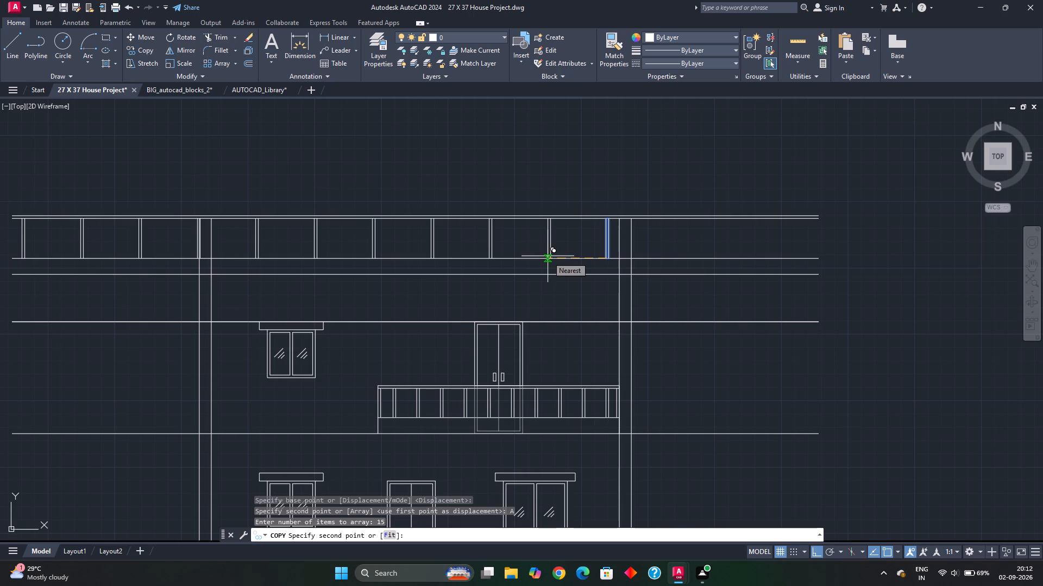
{"action": "key", "text": "f"}
{"action": "key", "text": "Return"}
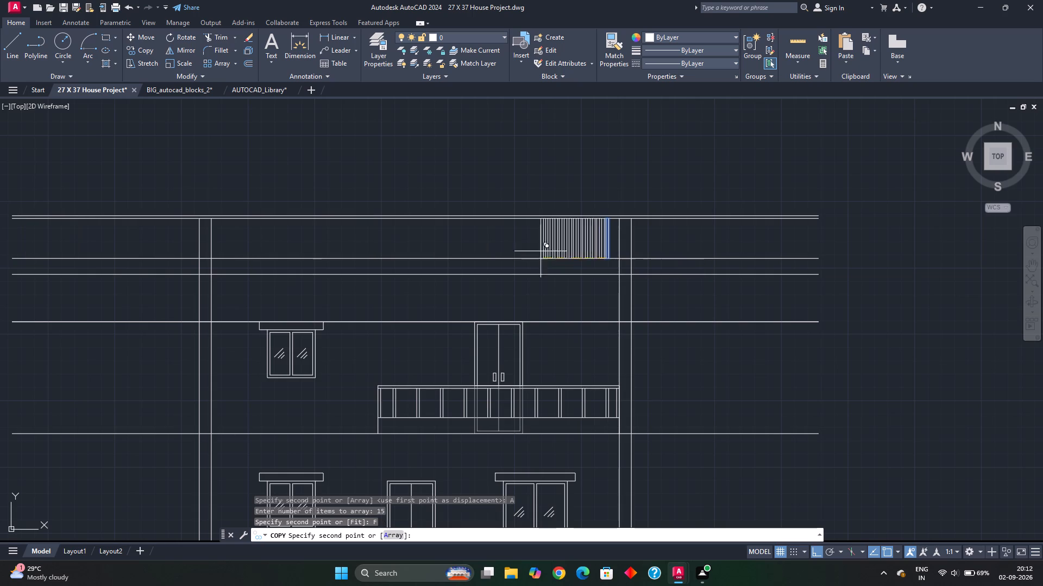
{"action": "middle_click_drag", "start_coordinate": [327, 252], "coordinate": [491, 267]}
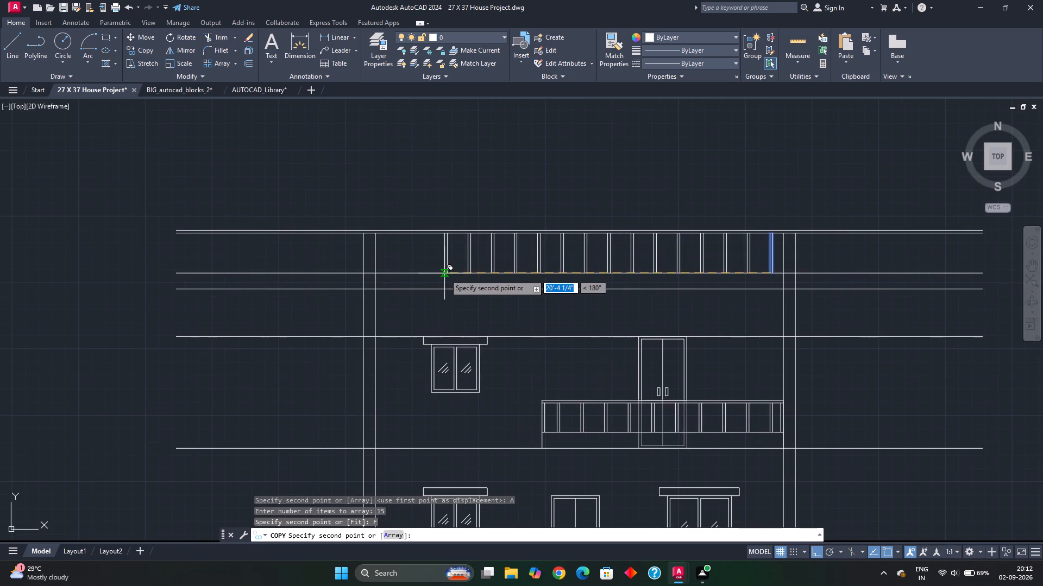
{"action": "left_click", "coordinate": [375, 275]}
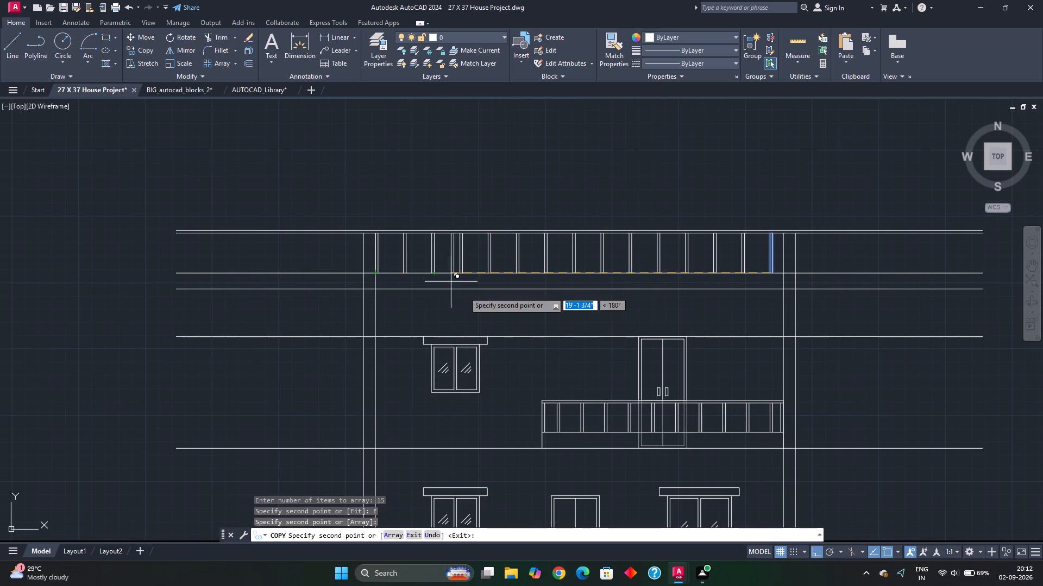
{"action": "key", "text": "Escape"}
Extend the outer edges of the left and right columns up to the parapet's topmost line using the Trim command's extend option.
{"action": "scroll", "coordinate": [576, 304], "scroll_direction": "down", "scroll_amount": 2}
{"action": "middle_click_drag", "start_coordinate": [620, 317], "coordinate": [593, 300]}
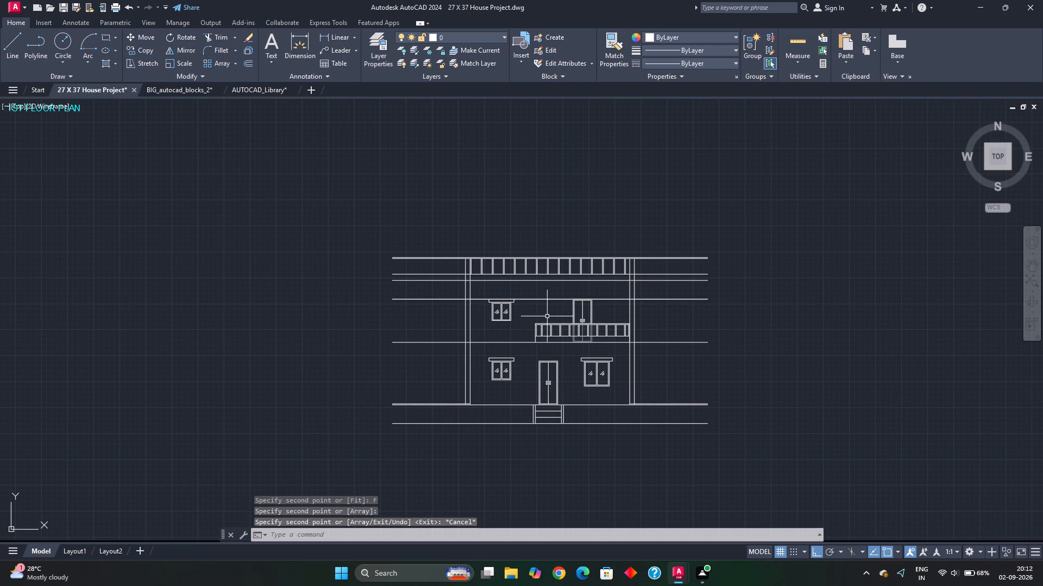
{"action": "scroll", "coordinate": [545, 302], "scroll_direction": "up", "scroll_amount": 1}
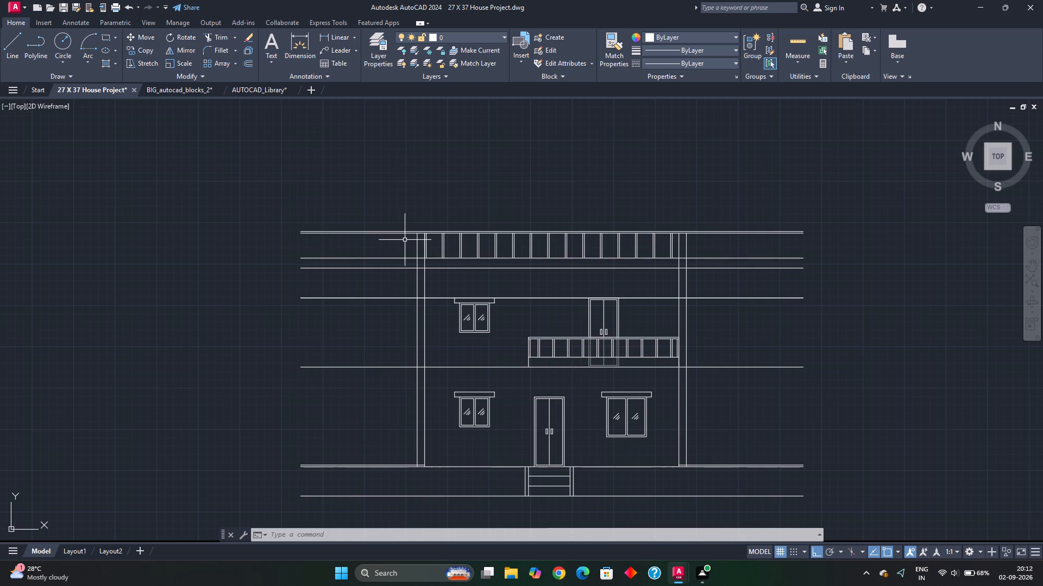
{"action": "scroll", "coordinate": [411, 231], "scroll_direction": "up", "scroll_amount": 2}
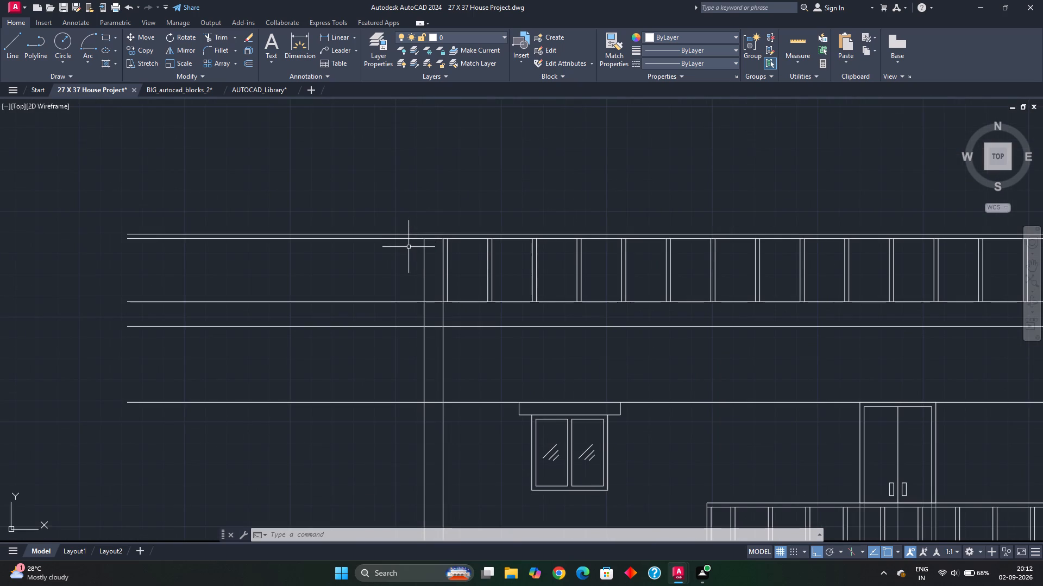
{"action": "type", "text": "TR"}
{"action": "key", "text": "space"}
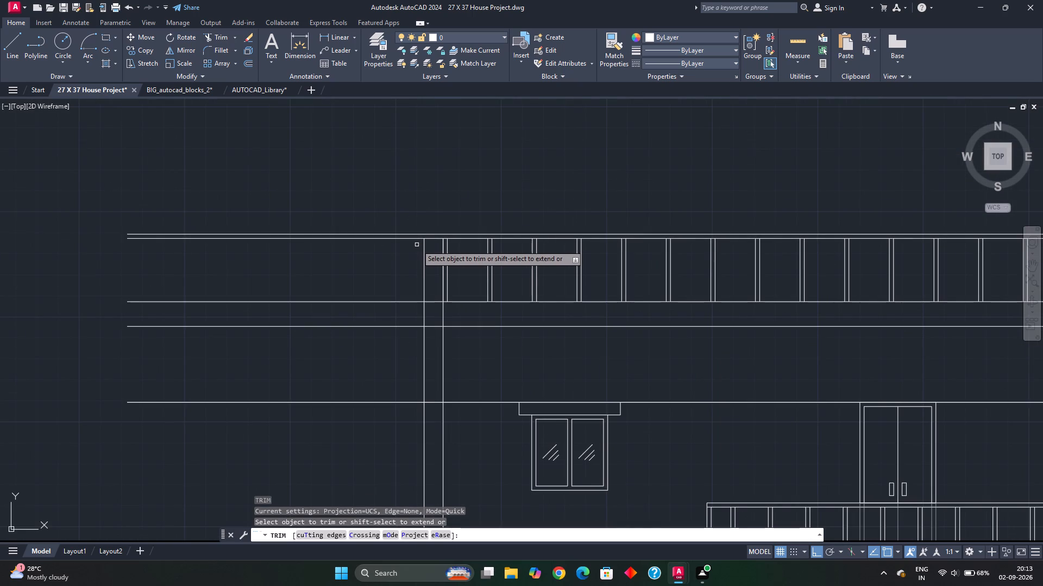
{"action": "left_click", "coordinate": [425, 250], "text": "shift"}
{"action": "scroll", "coordinate": [461, 262], "scroll_direction": "down", "scroll_amount": 2}
{"action": "middle_click_drag", "start_coordinate": [583, 294], "coordinate": [415, 309]}
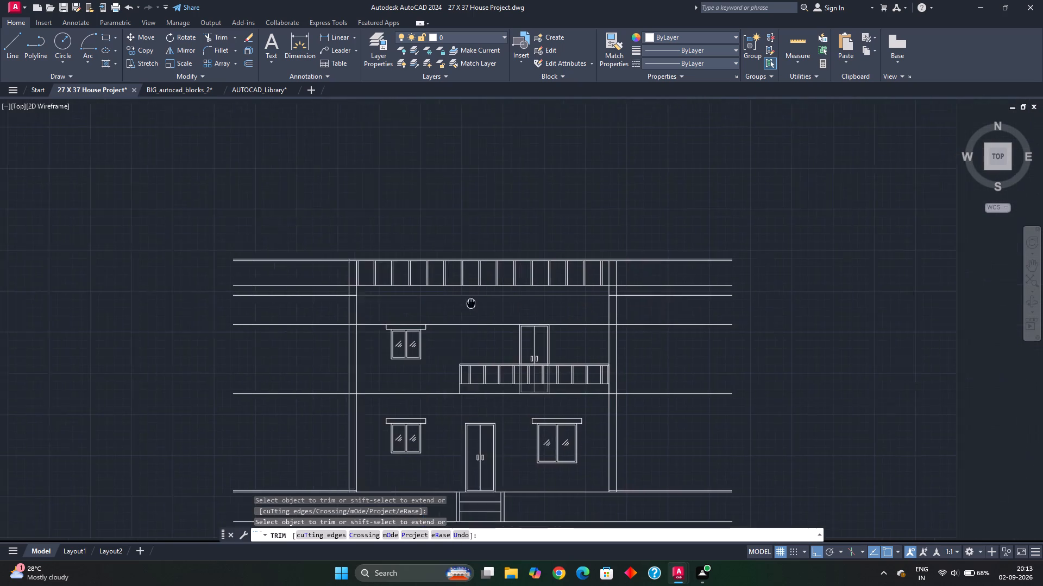
{"action": "middle_click_drag", "start_coordinate": [415, 309], "coordinate": [395, 311]}
{"action": "scroll", "coordinate": [502, 285], "scroll_direction": "up", "scroll_amount": 1, "text": "shift"}
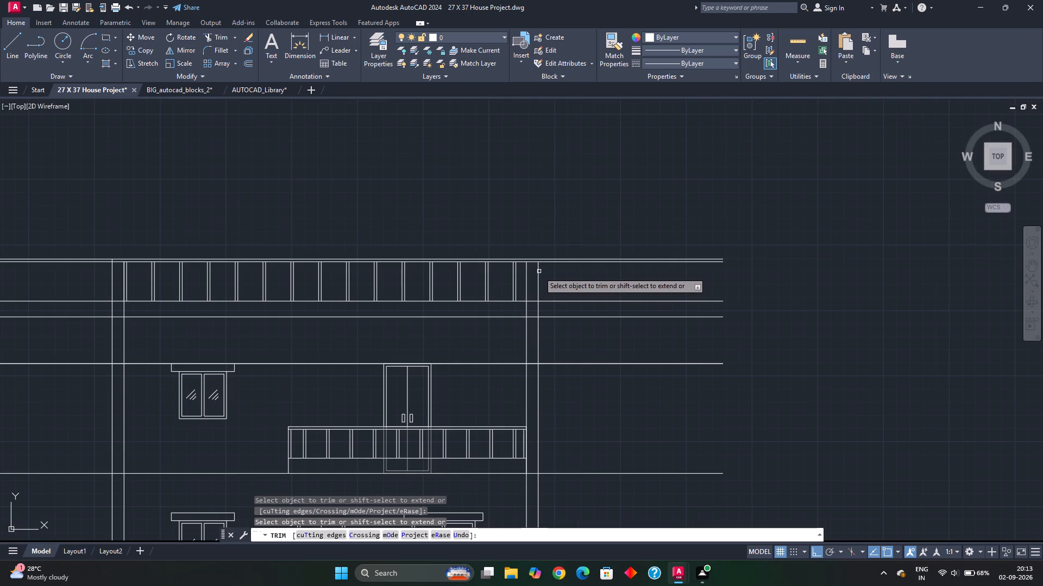
{"action": "left_click", "coordinate": [539, 271], "text": "shift"}
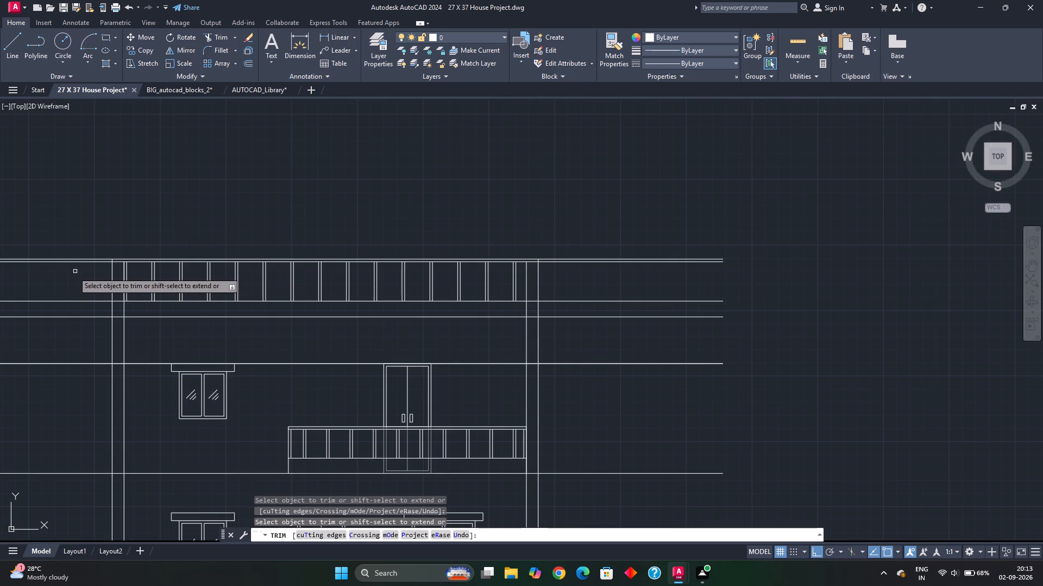
Trim the parapet's double top lines where they overhang beyond the left and right columns.
{"action": "left_click_drag", "start_coordinate": [77, 237], "coordinate": [79, 243]}
{"action": "left_click", "coordinate": [71, 274]}
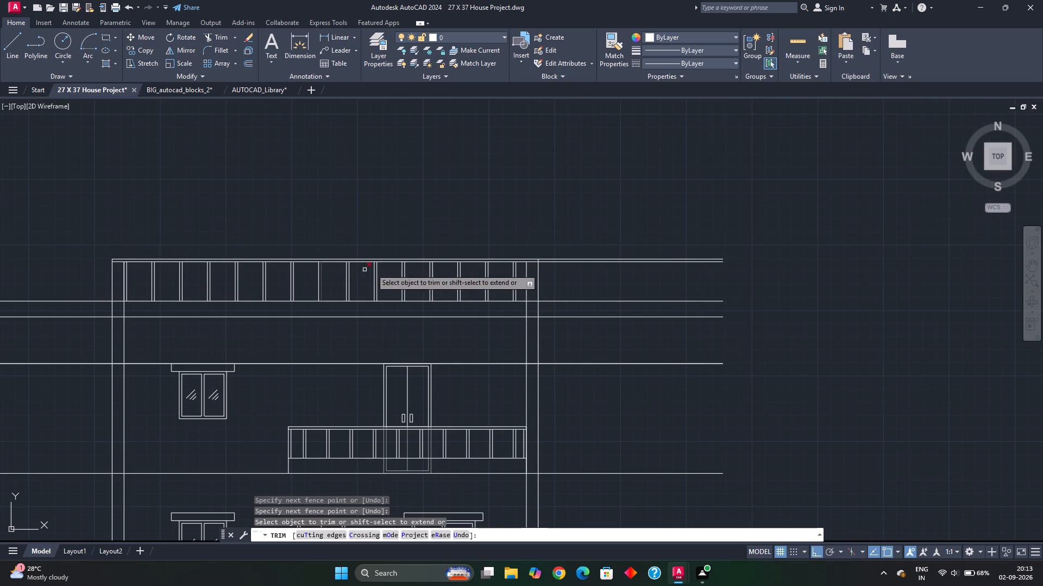
{"action": "left_click_drag", "start_coordinate": [576, 249], "coordinate": [580, 283]}
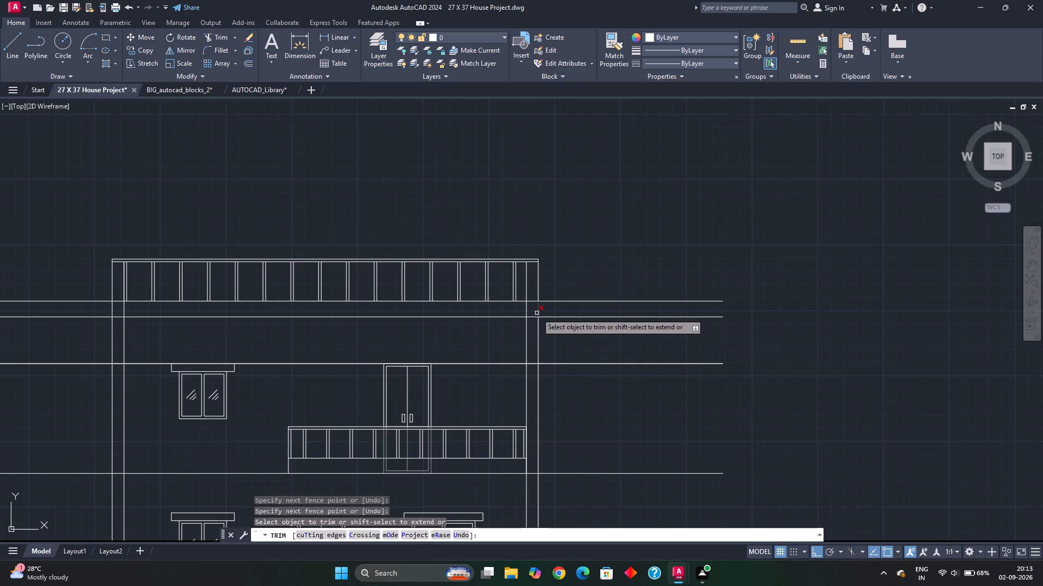
Trim the two horizontal lines below the parapet inside the right column and the four upper horizontal lines inside the left column.
{"action": "middle_click_drag", "start_coordinate": [545, 322], "coordinate": [584, 256]}
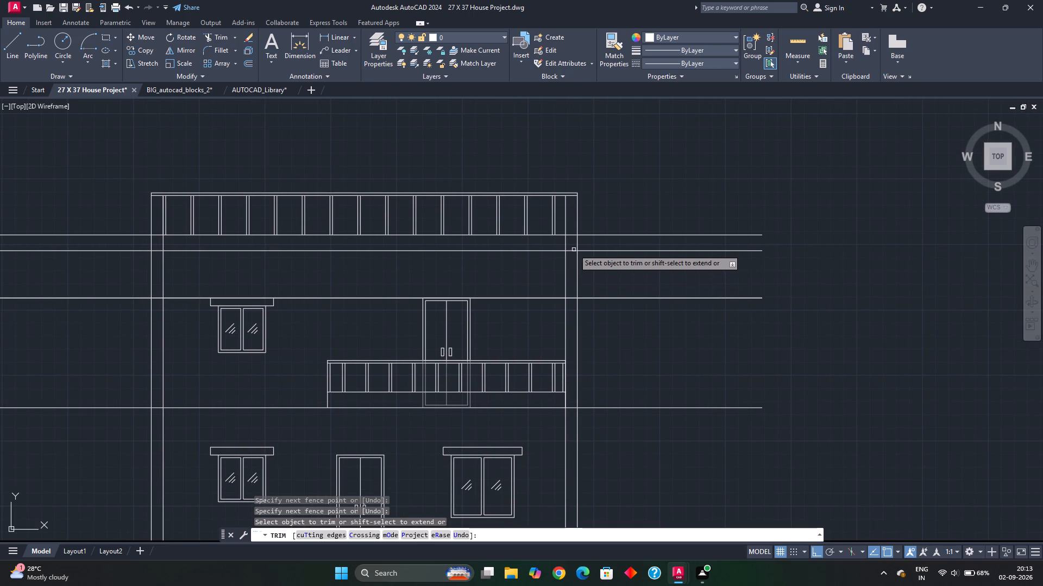
{"action": "left_click", "coordinate": [573, 234]}
{"action": "left_click", "coordinate": [573, 250]}
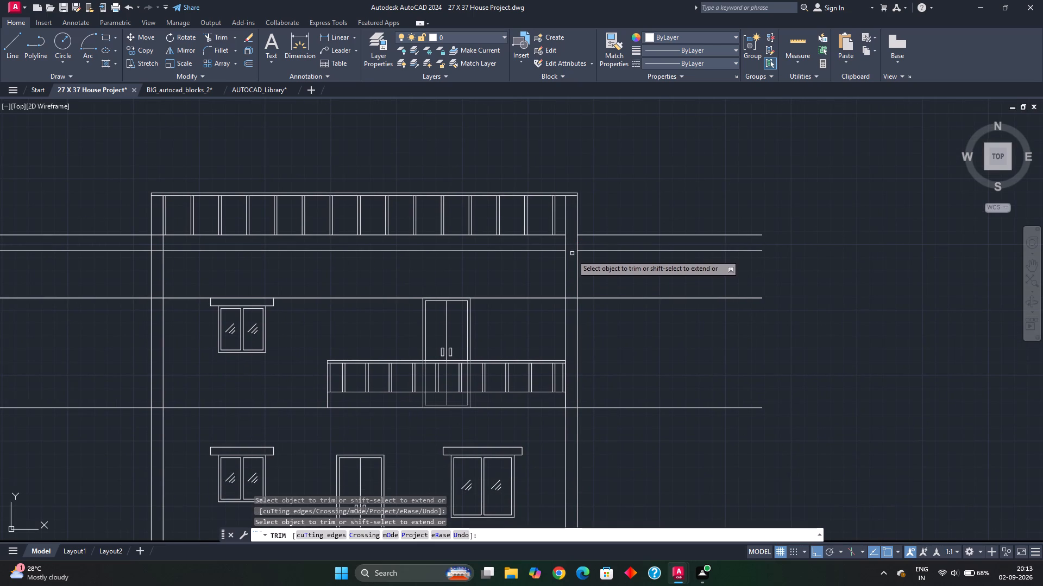
{"action": "middle_click_drag", "start_coordinate": [266, 279], "coordinate": [470, 269]}
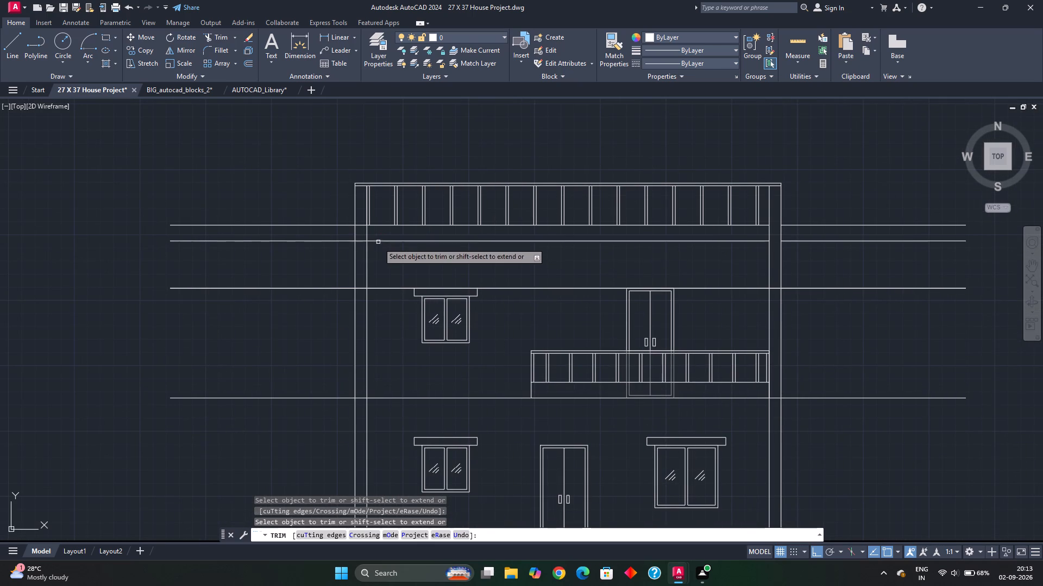
{"action": "left_click", "coordinate": [362, 226]}
{"action": "left_click", "coordinate": [360, 241]}
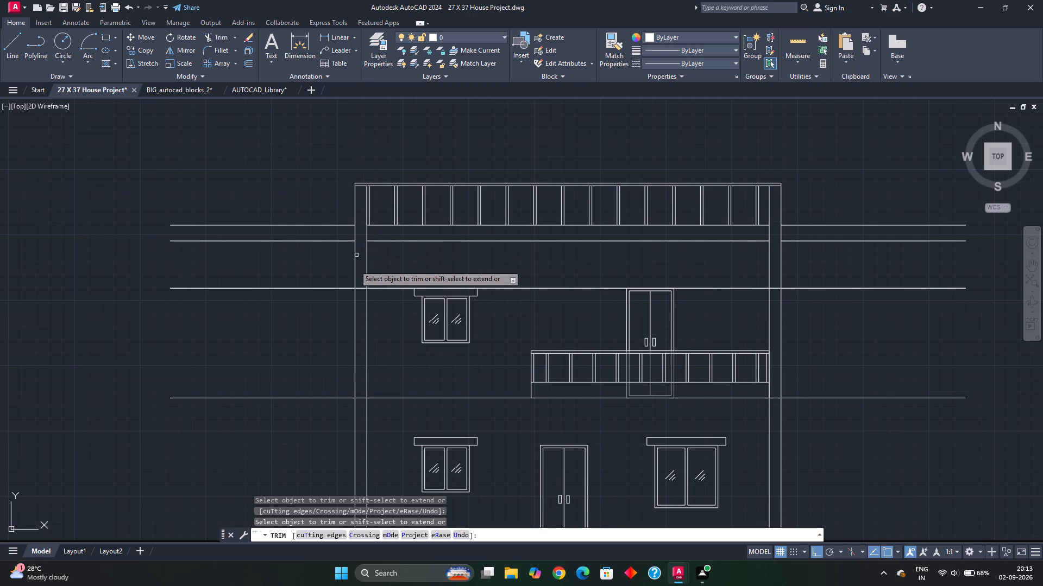
{"action": "left_click", "coordinate": [361, 287]}
{"action": "left_click", "coordinate": [361, 295]}
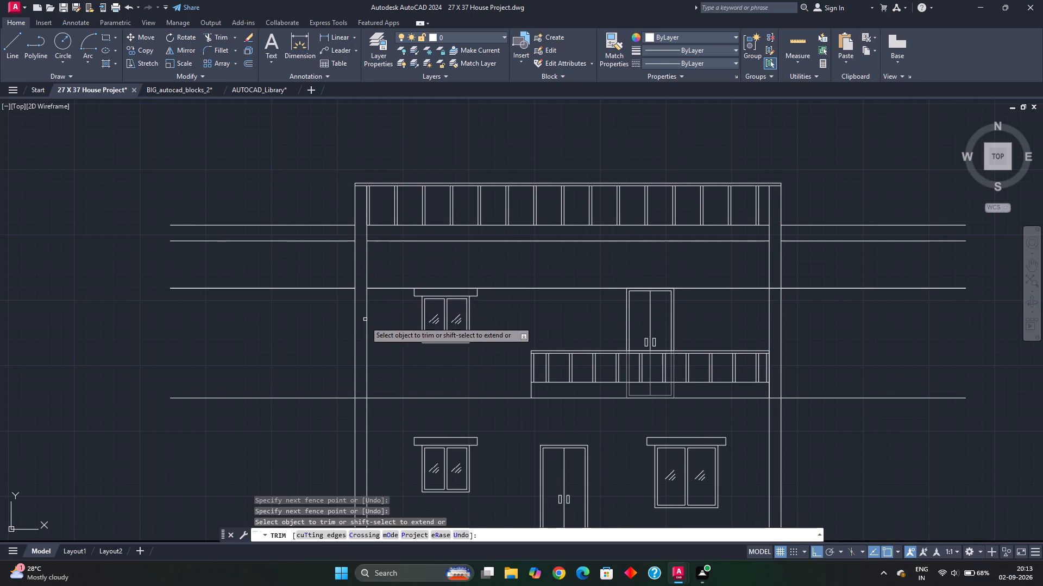
{"action": "middle_click_drag", "start_coordinate": [365, 321], "coordinate": [370, 215]}
{"action": "left_click", "coordinate": [368, 290]}
{"action": "left_click", "coordinate": [366, 304]}
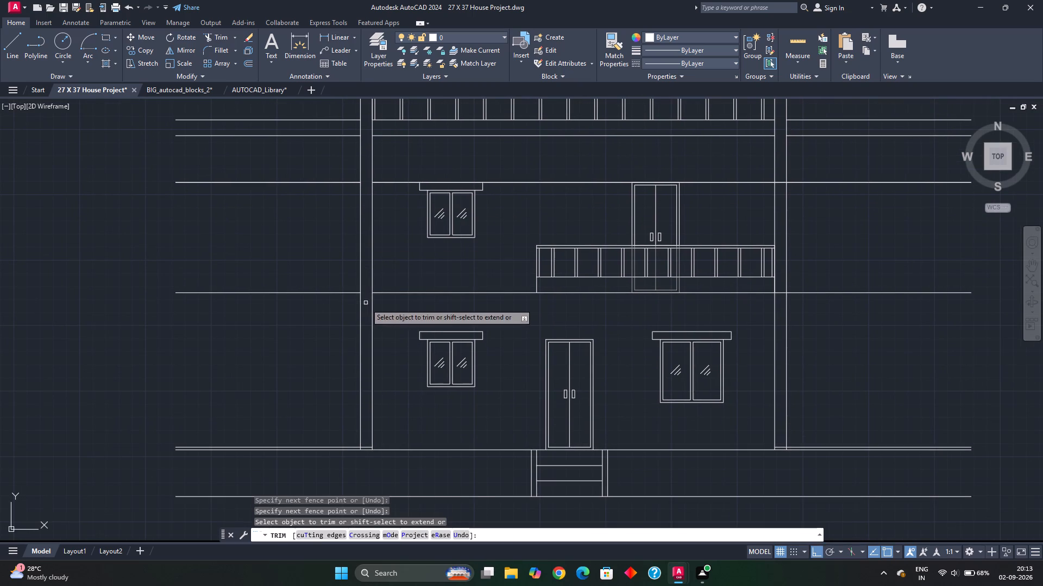
Remove the upper line of the double ground-floor base line inside and beyond the left column.
{"action": "middle_click_drag", "start_coordinate": [579, 337], "coordinate": [509, 319]}
{"action": "scroll", "coordinate": [295, 421], "scroll_direction": "up", "scroll_amount": 1}
{"action": "middle_click_drag", "start_coordinate": [295, 421], "coordinate": [376, 270]}
{"action": "left_click", "coordinate": [376, 285]}
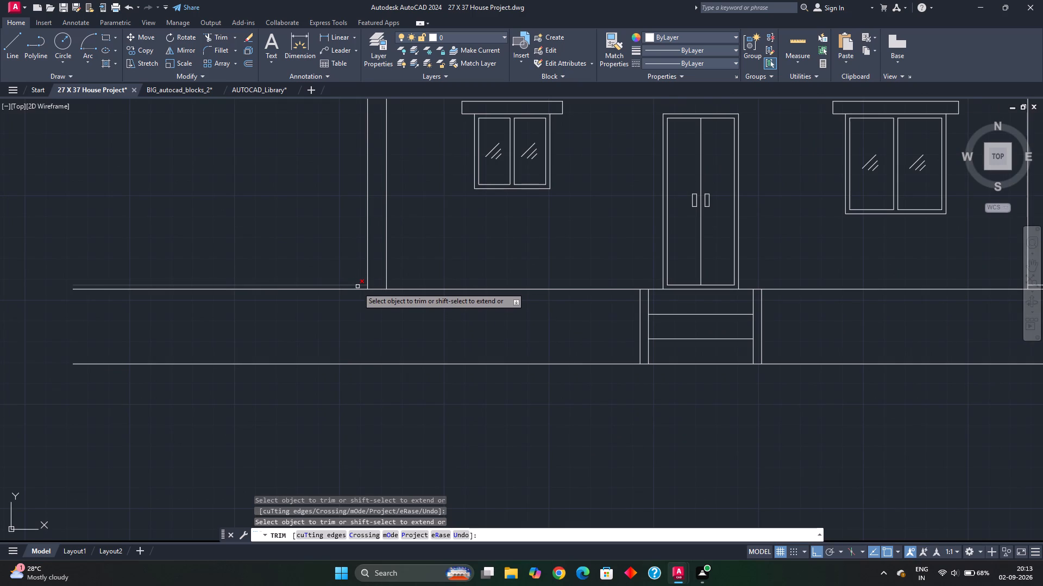
{"action": "left_click", "coordinate": [357, 286]}
{"action": "scroll", "coordinate": [411, 302], "scroll_direction": "down", "scroll_amount": 2}
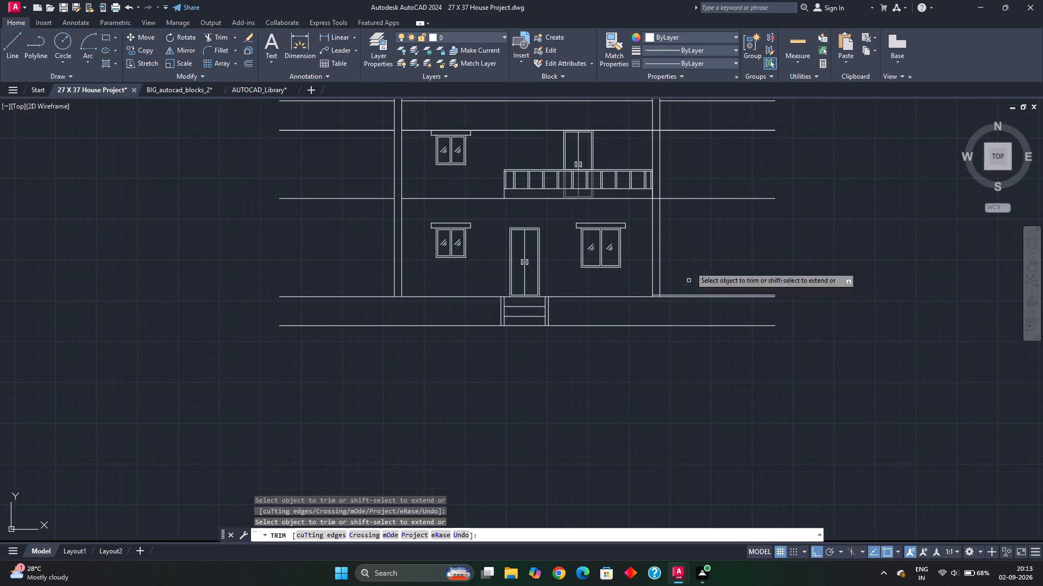
Trim the first-floor line and the line above the upper-floor door where they cross the right column.
{"action": "scroll", "coordinate": [661, 209], "scroll_direction": "up", "scroll_amount": 1}
{"action": "left_click", "coordinate": [655, 192]}
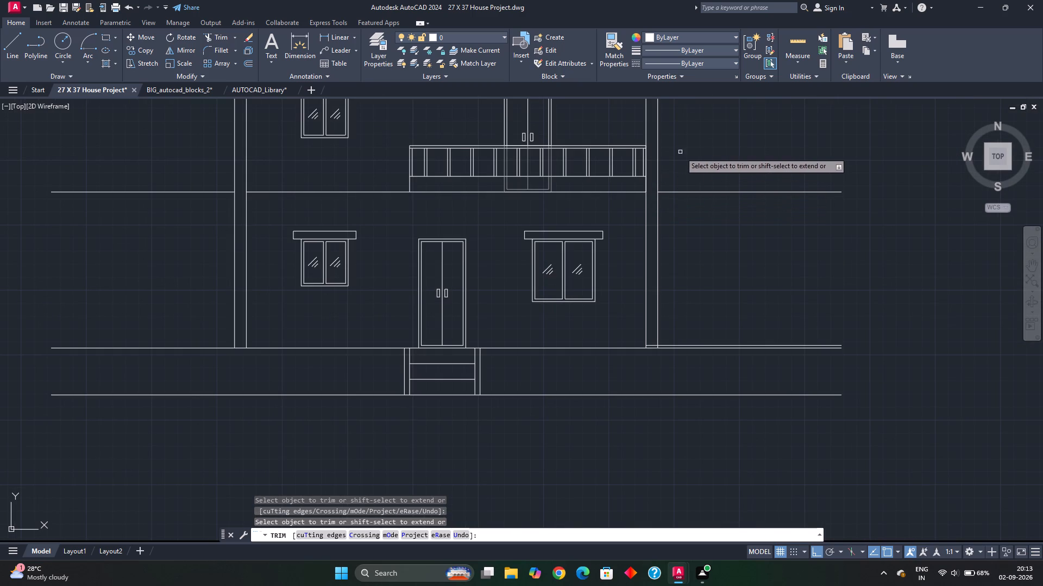
{"action": "scroll", "coordinate": [682, 201], "scroll_direction": "down", "scroll_amount": 1}
{"action": "middle_click_drag", "start_coordinate": [670, 180], "coordinate": [671, 275]}
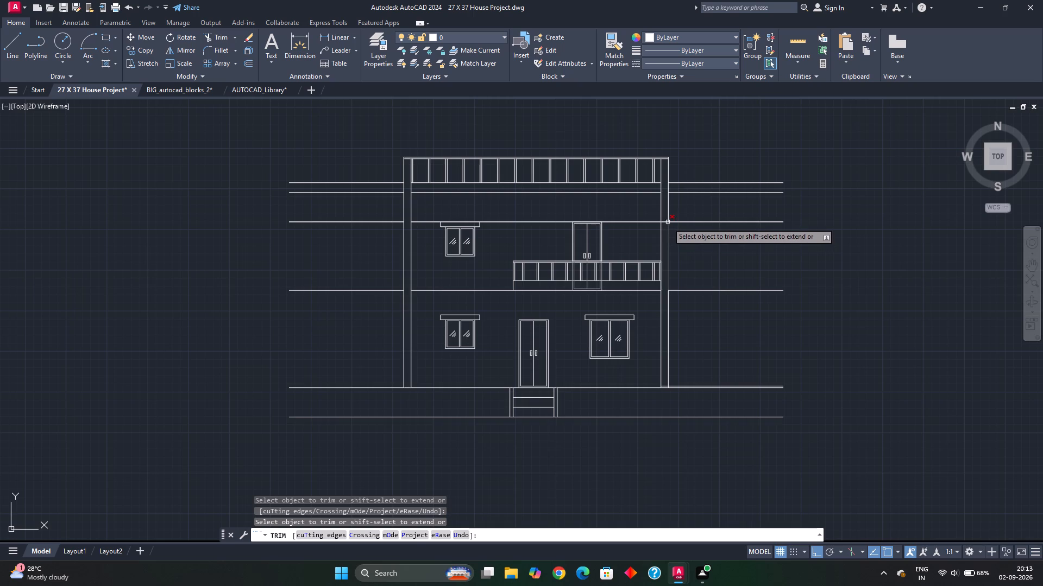
{"action": "left_click_drag", "start_coordinate": [666, 220], "coordinate": [661, 235]}
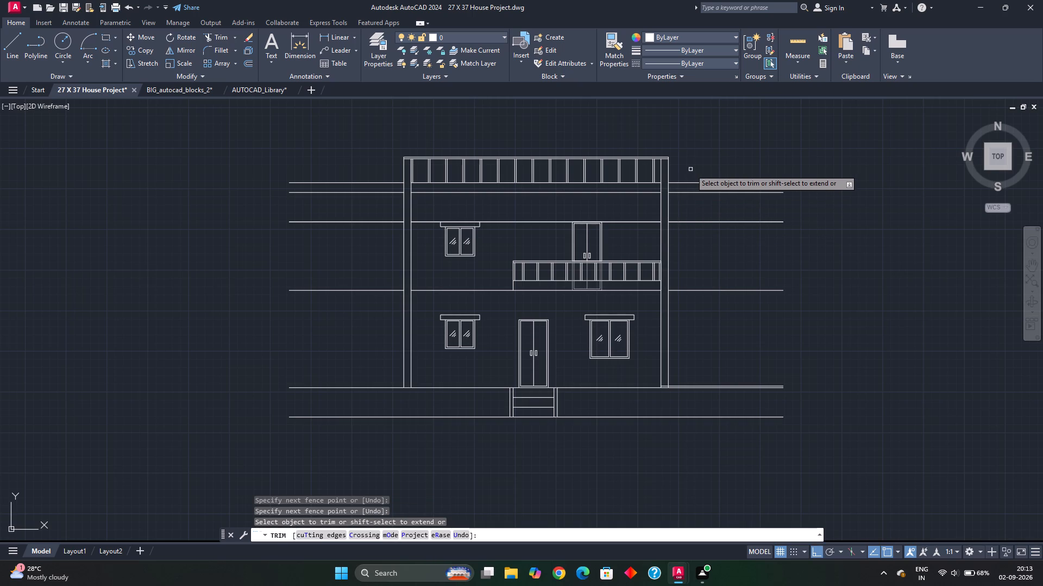
Trim the four upper horizontal lines extending beyond the right column with one fence selection.
{"action": "left_click", "coordinate": [709, 161]}
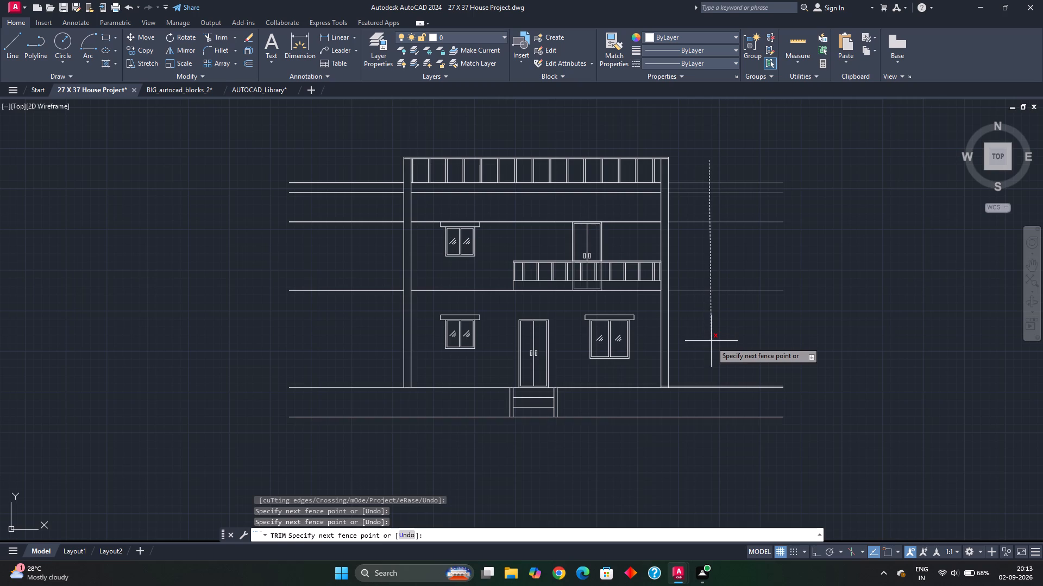
{"action": "left_click", "coordinate": [711, 342]}
Remove the upper line of the double ground-floor base line beyond and inside the right column.
{"action": "scroll", "coordinate": [705, 372], "scroll_direction": "up", "scroll_amount": 3}
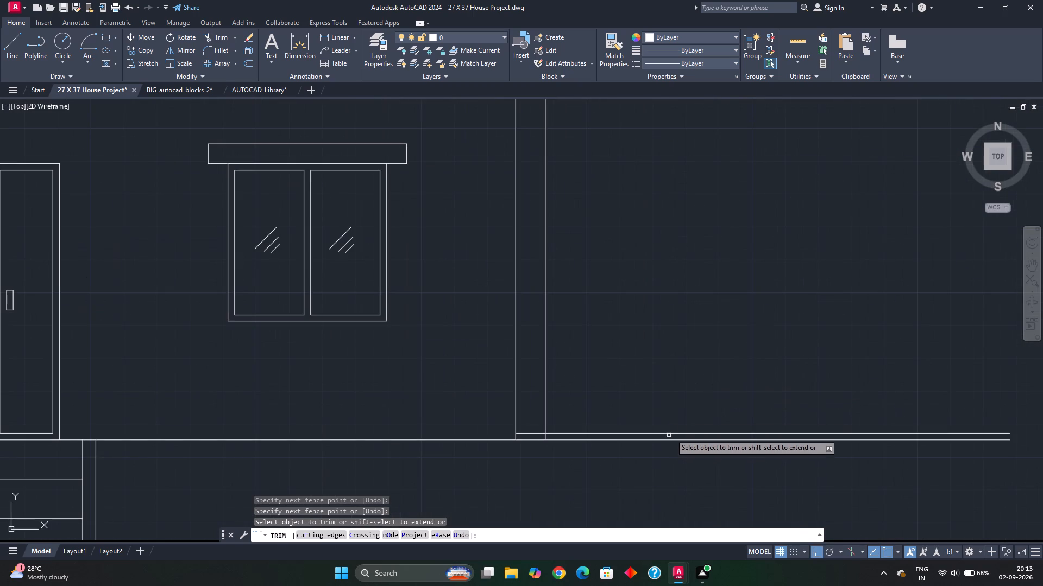
{"action": "left_click", "coordinate": [671, 432]}
{"action": "left_click", "coordinate": [668, 436]}
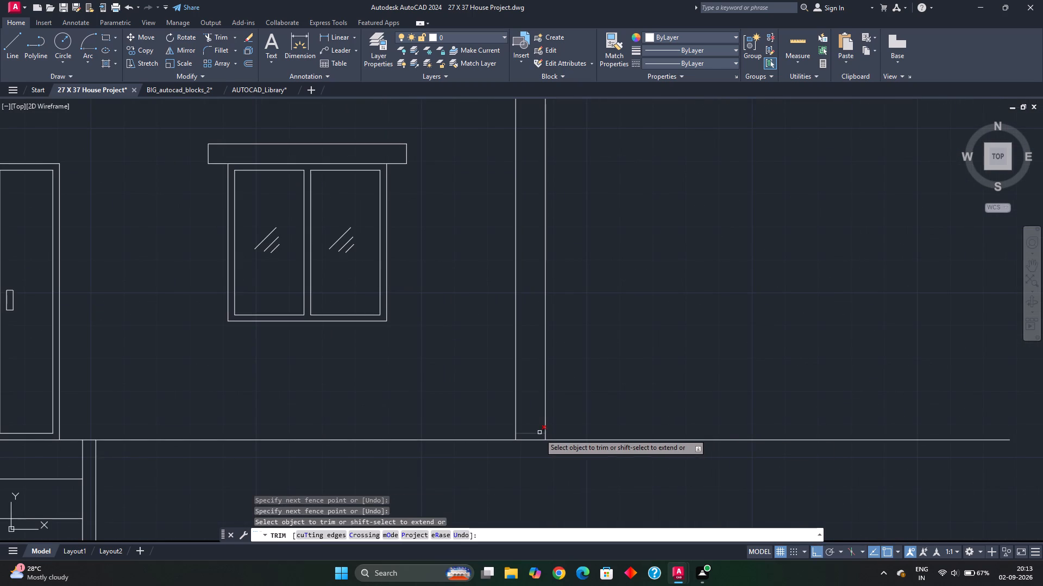
{"action": "left_click", "coordinate": [540, 435]}
{"action": "scroll", "coordinate": [611, 408], "scroll_direction": "down", "scroll_amount": 3}
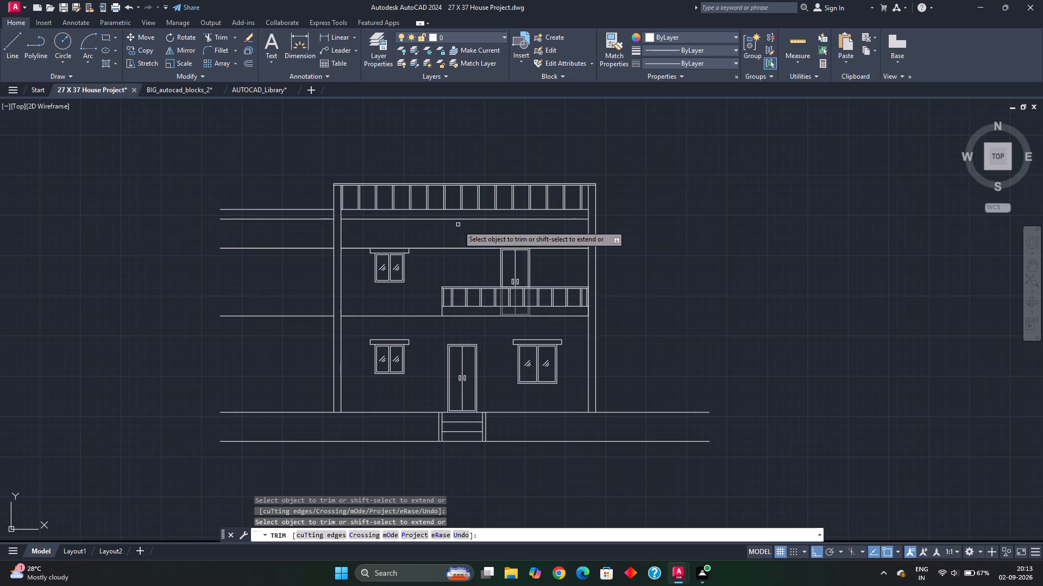
Review the trimmed front elevation alongside the floor plans and section.
{"action": "scroll", "coordinate": [470, 201], "scroll_direction": "down", "scroll_amount": 2}
{"action": "key", "text": "Escape"}
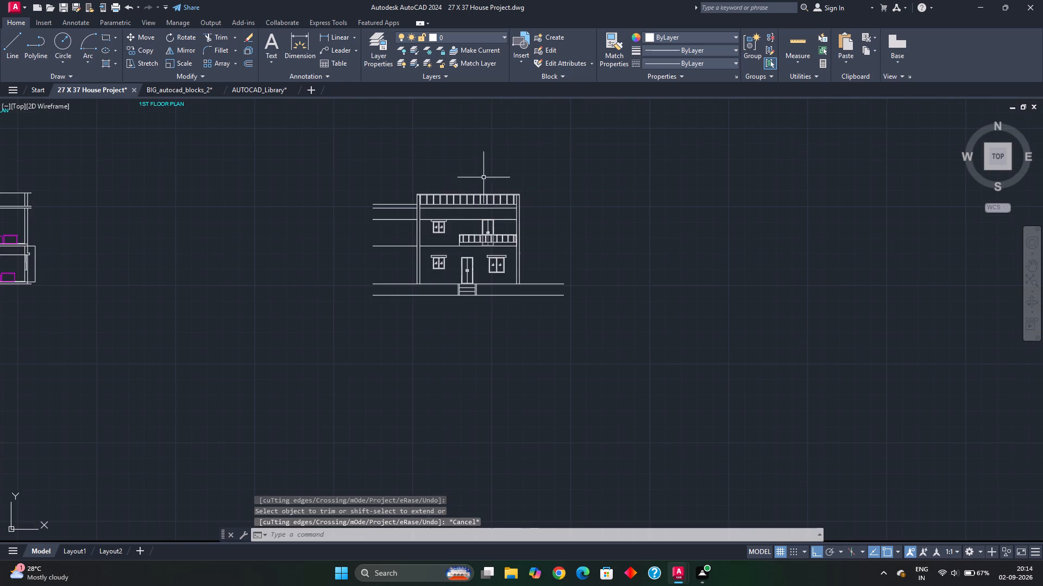
{"action": "key", "text": "Escape"}
{"action": "scroll", "coordinate": [469, 182], "scroll_direction": "down", "scroll_amount": 1}
{"action": "middle_click_drag", "start_coordinate": [489, 266], "coordinate": [499, 304]}
{"action": "middle_click_drag", "start_coordinate": [504, 192], "coordinate": [507, 271]}
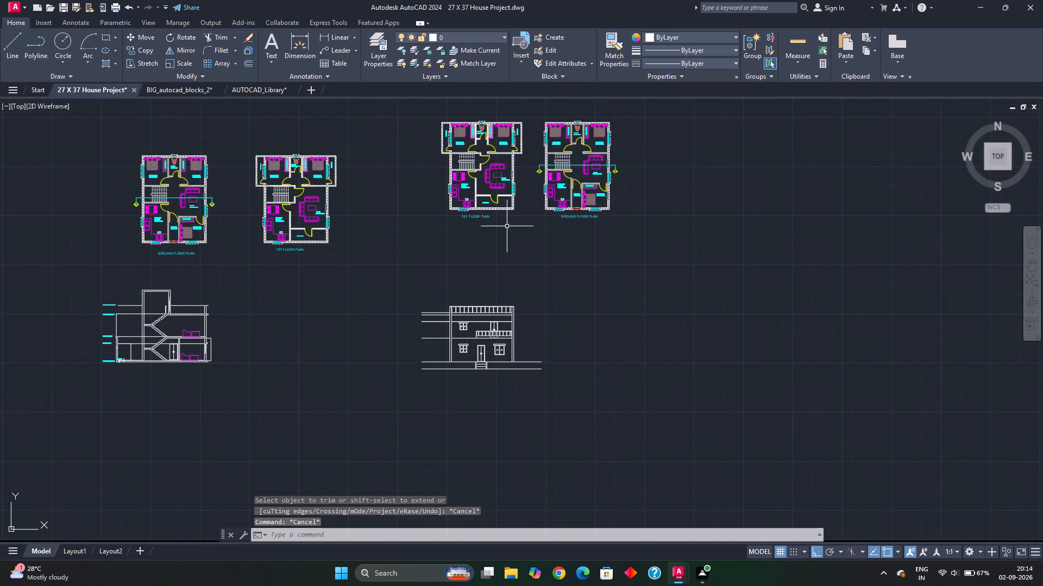
{"action": "middle_click_drag", "start_coordinate": [508, 301], "coordinate": [508, 298]}
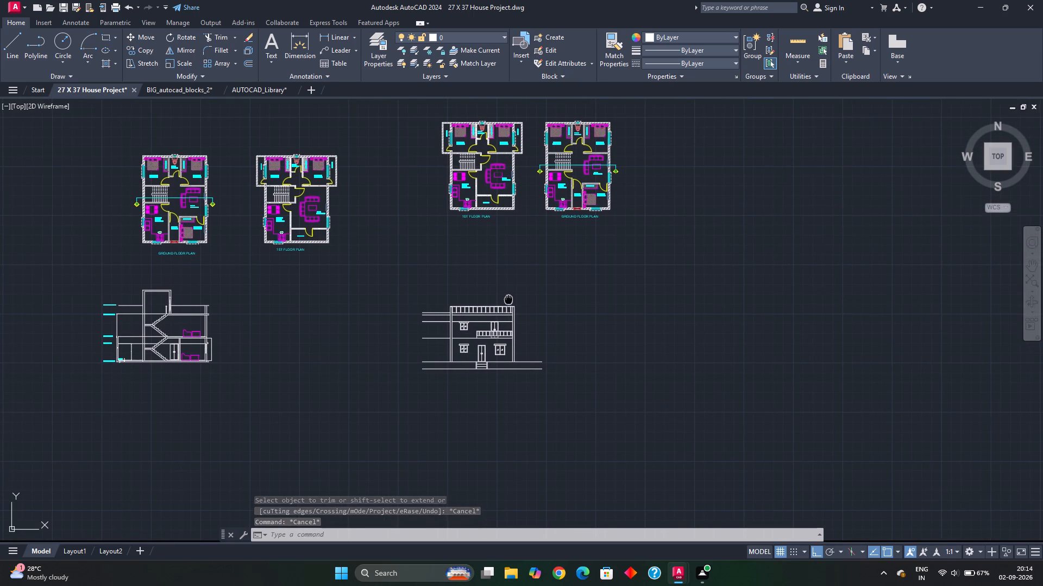
{"action": "middle_click_drag", "start_coordinate": [508, 298], "coordinate": [510, 281]}
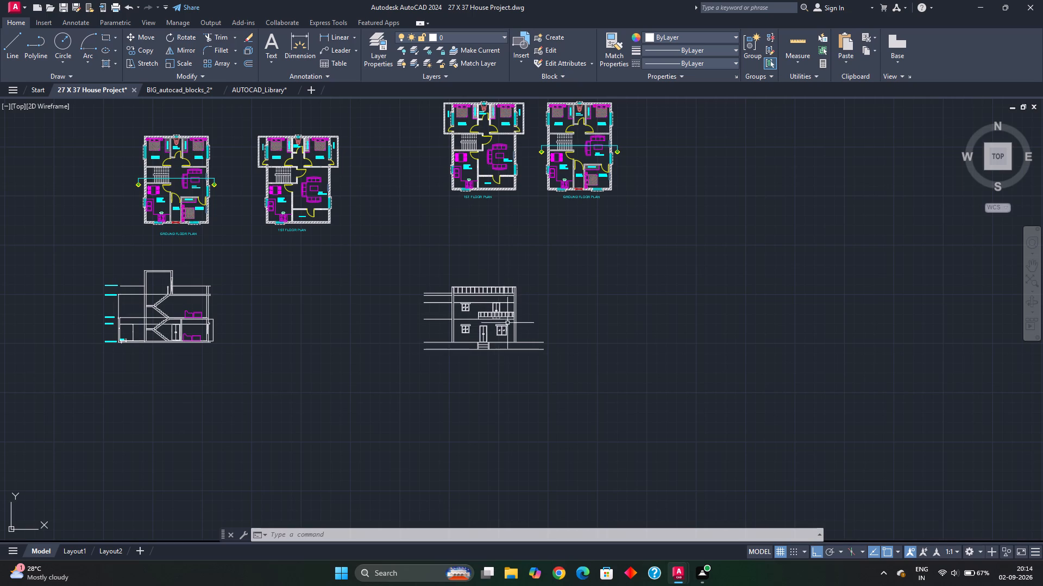
{"action": "scroll", "coordinate": [507, 329], "scroll_direction": "up", "scroll_amount": 2}
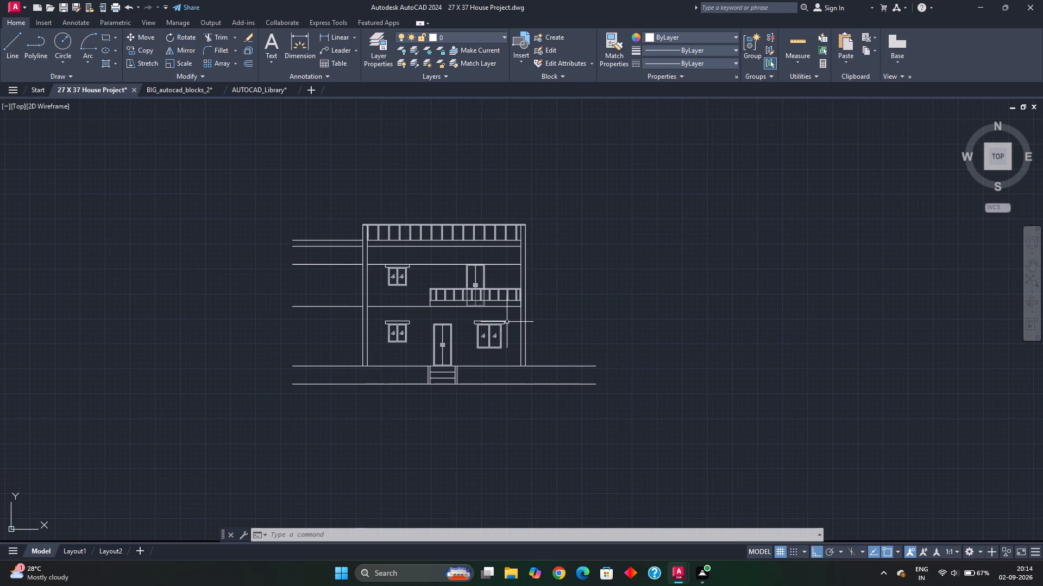
{"action": "scroll", "coordinate": [507, 322], "scroll_direction": "up", "scroll_amount": 1}
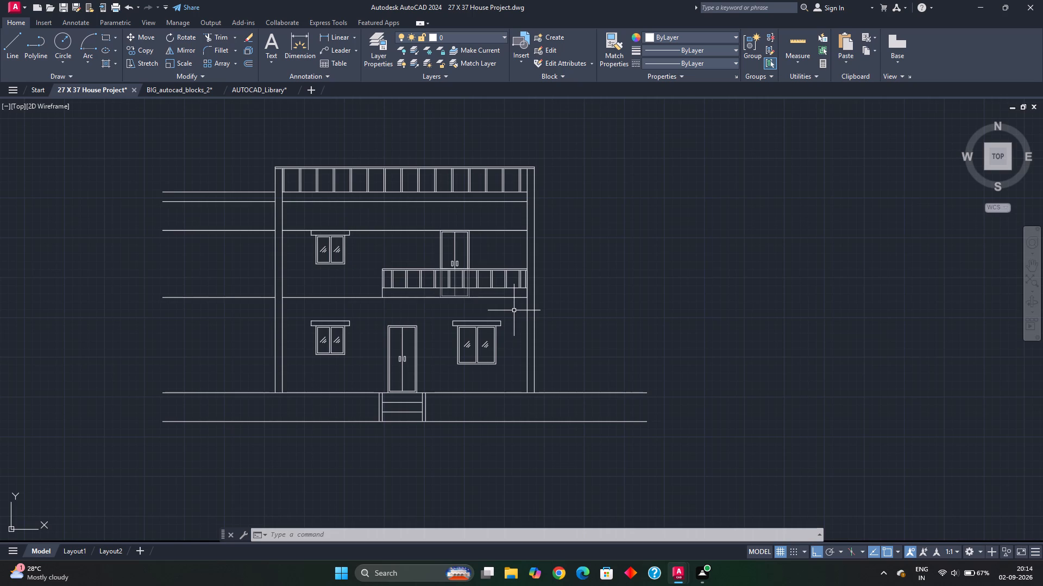
Extend the top and bottom lines of the ground-floor right window's sunshade to the outer edge of the right column.
{"action": "type", "text": "EX"}
{"action": "key", "text": "space"}
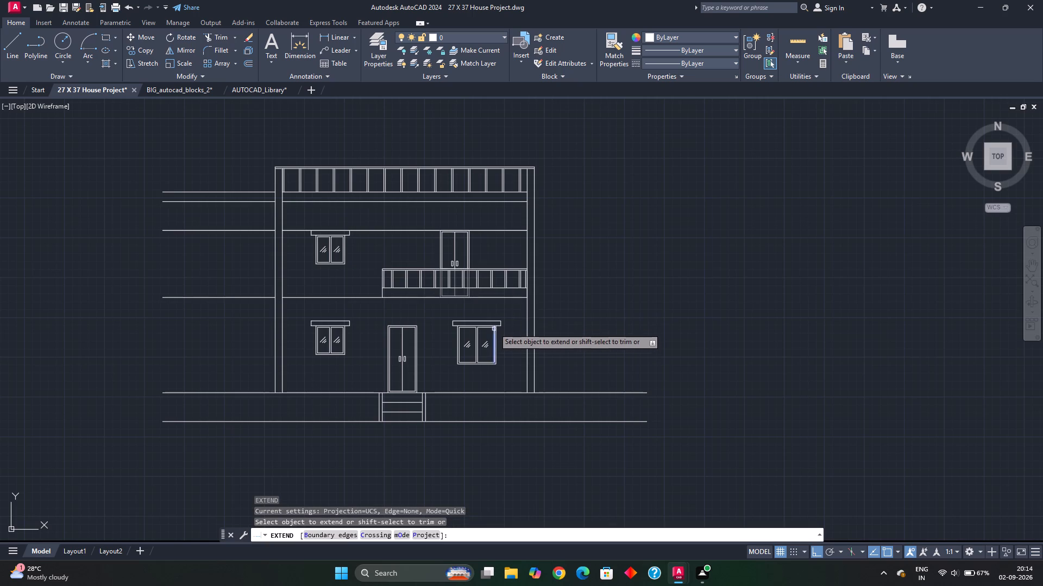
{"action": "left_click", "coordinate": [495, 321]}
{"action": "left_click", "coordinate": [517, 322]}
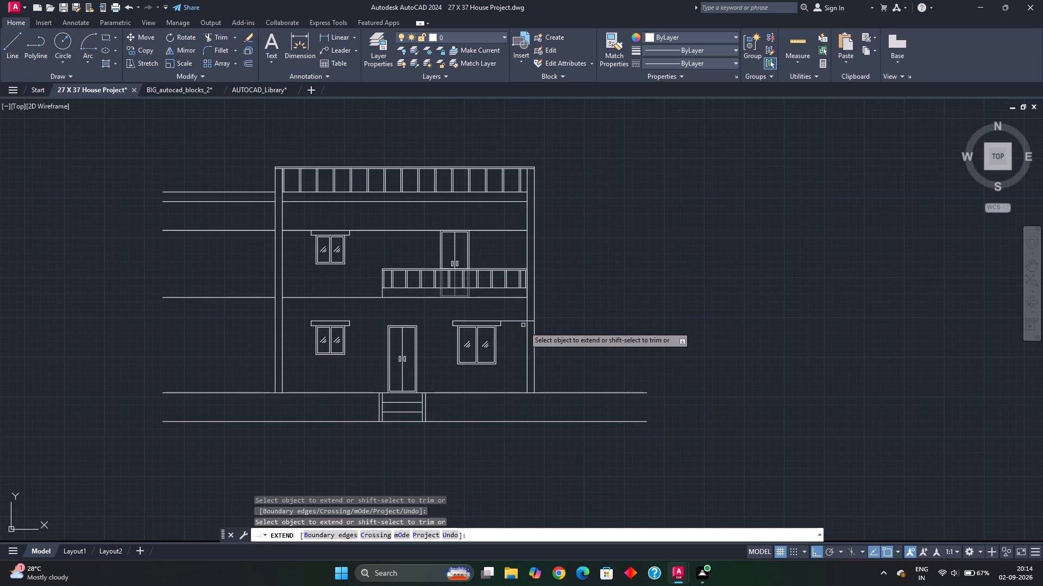
{"action": "left_click", "coordinate": [493, 328]}
{"action": "scroll", "coordinate": [508, 347], "scroll_direction": "up", "scroll_amount": 2}
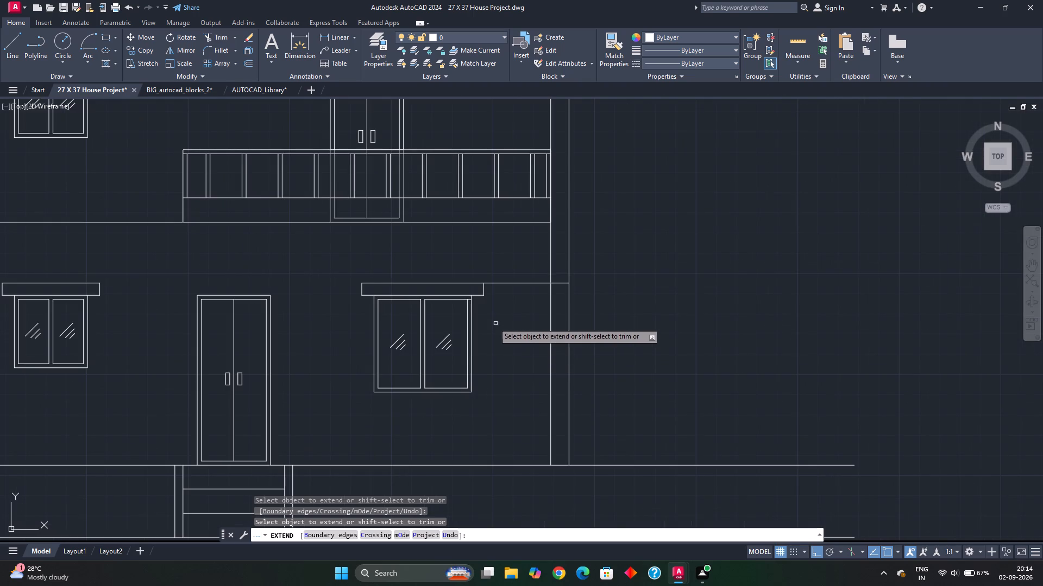
{"action": "left_click", "coordinate": [478, 296]}
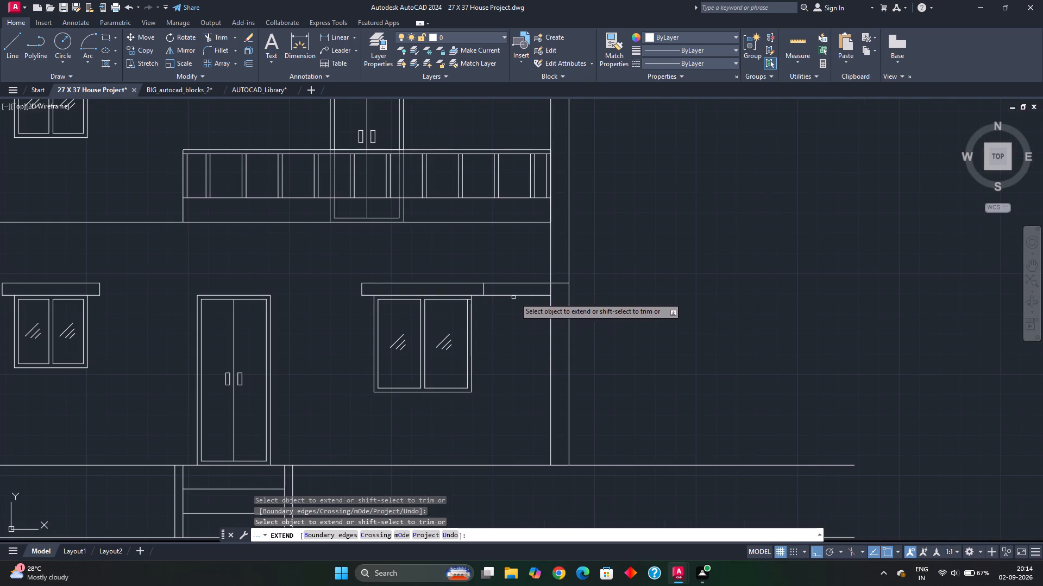
{"action": "left_click", "coordinate": [520, 296]}
{"action": "key", "text": "Escape"}
{"action": "key", "text": "Escape"}
Stretch the ends of both extended sunshade lines 6" beyond the right column's outer edge.
{"action": "scroll", "coordinate": [574, 289], "scroll_direction": "up", "scroll_amount": 2}
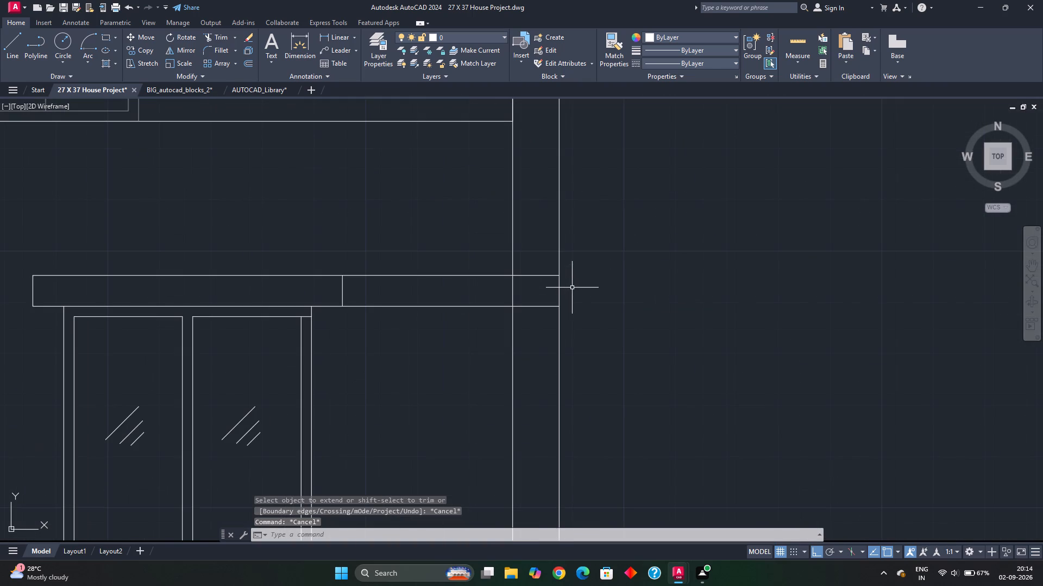
{"action": "left_click", "coordinate": [547, 275]}
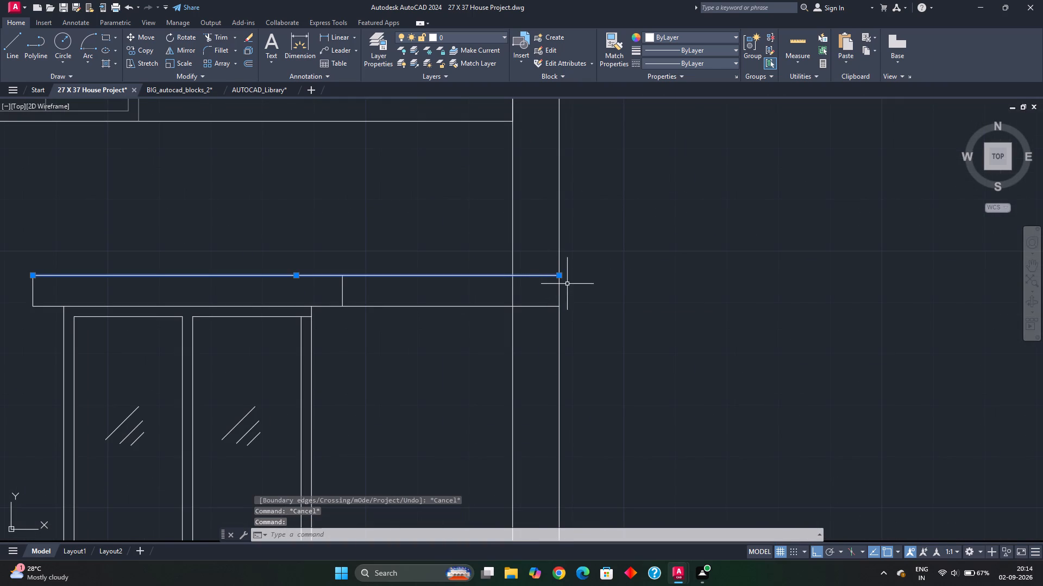
{"action": "left_click", "coordinate": [560, 277]}
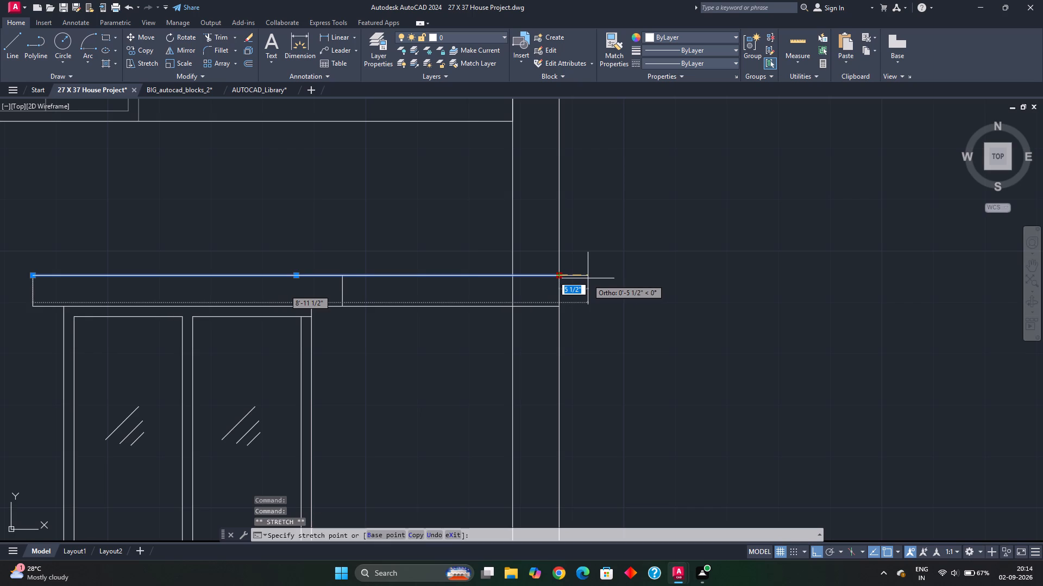
{"action": "type", "text": "6\""}
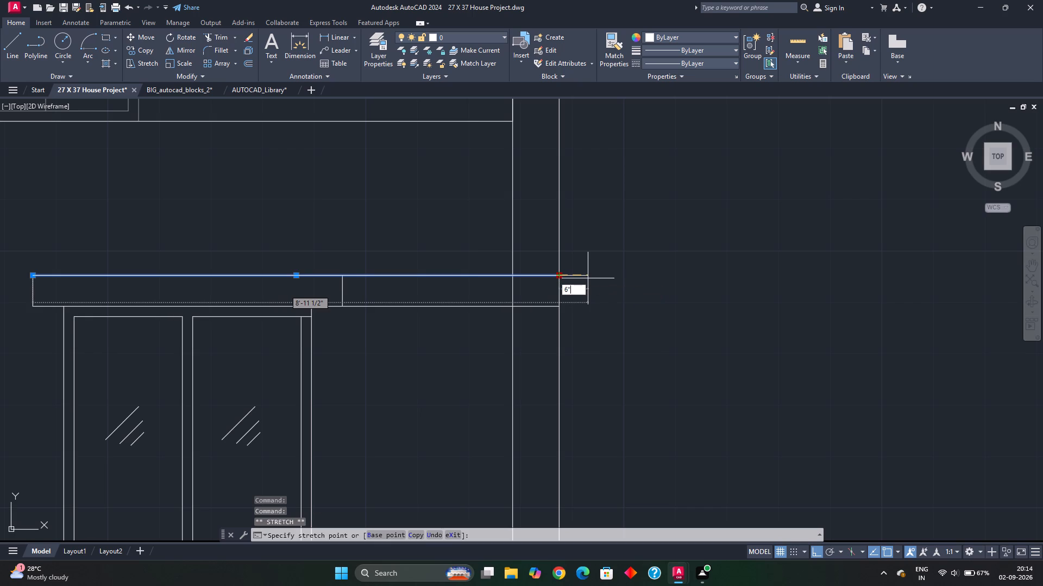
{"action": "key", "text": "Return"}
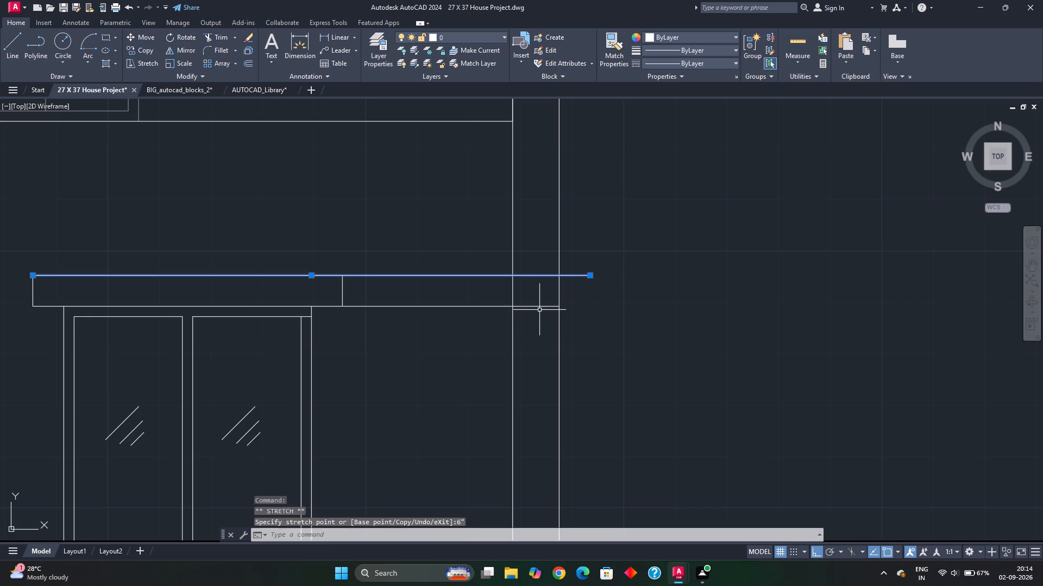
{"action": "left_click", "coordinate": [541, 307]}
{"action": "left_click", "coordinate": [559, 307]}
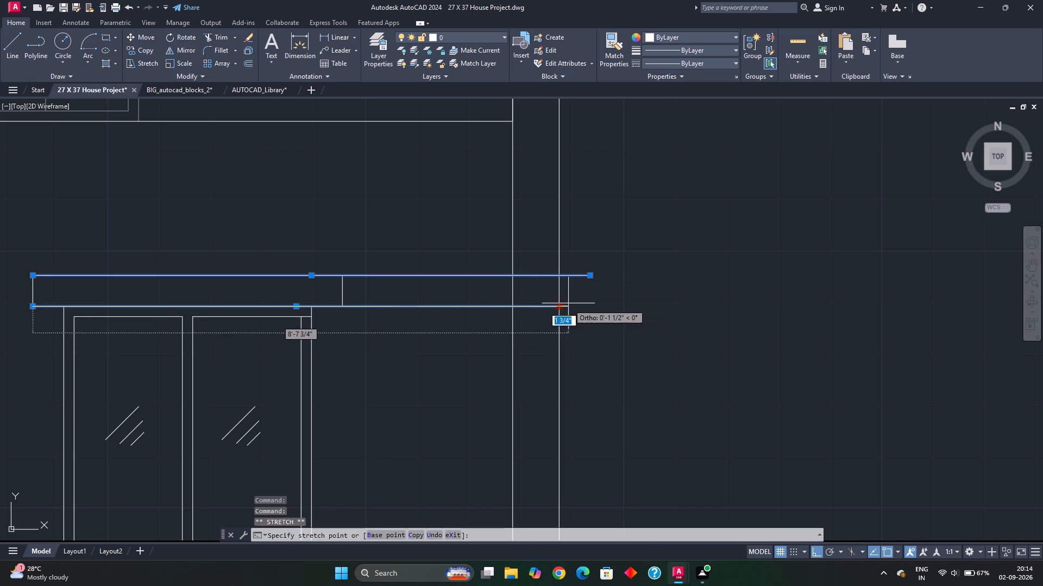
{"action": "type", "text": "6\""}
{"action": "key", "text": "Return"}
{"action": "key", "text": "Escape"}
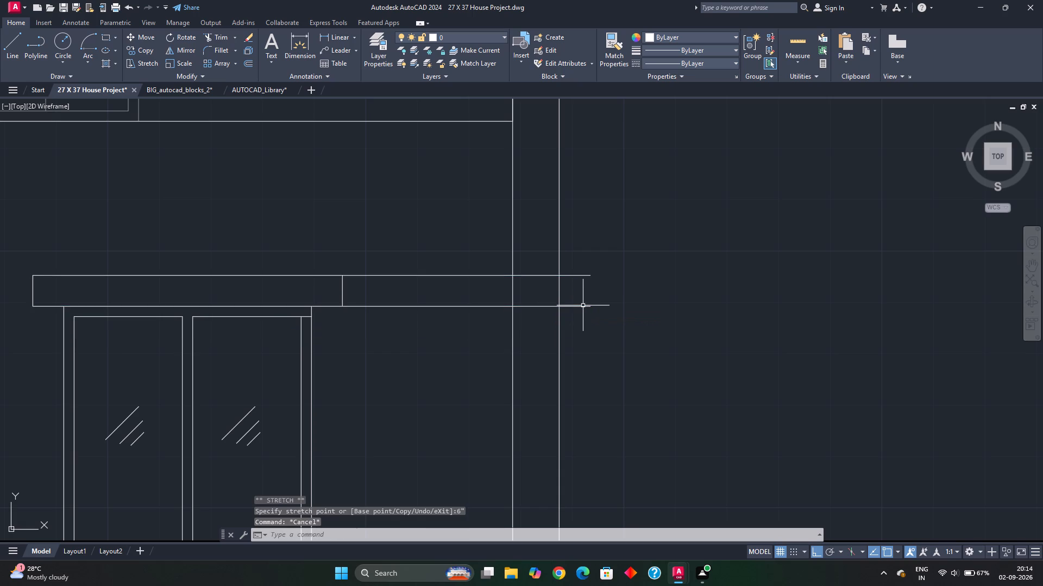
Trim both extended lines inside the right column and between the column and the window sunshade, keeping the outer stubs.
{"action": "type", "text": "TR"}
{"action": "key", "text": "space"}
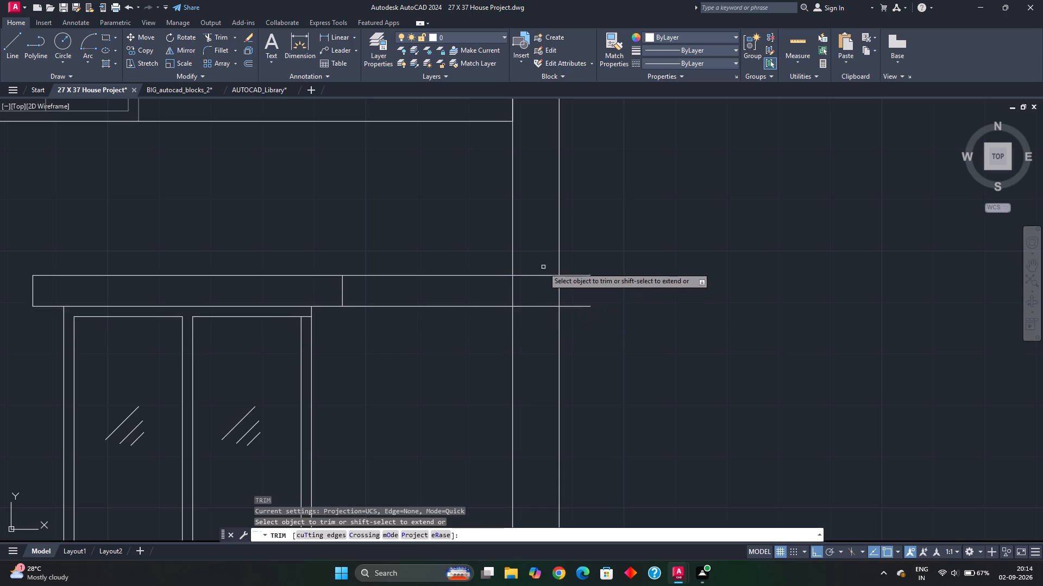
{"action": "left_click", "coordinate": [544, 266]}
{"action": "left_click", "coordinate": [536, 321]}
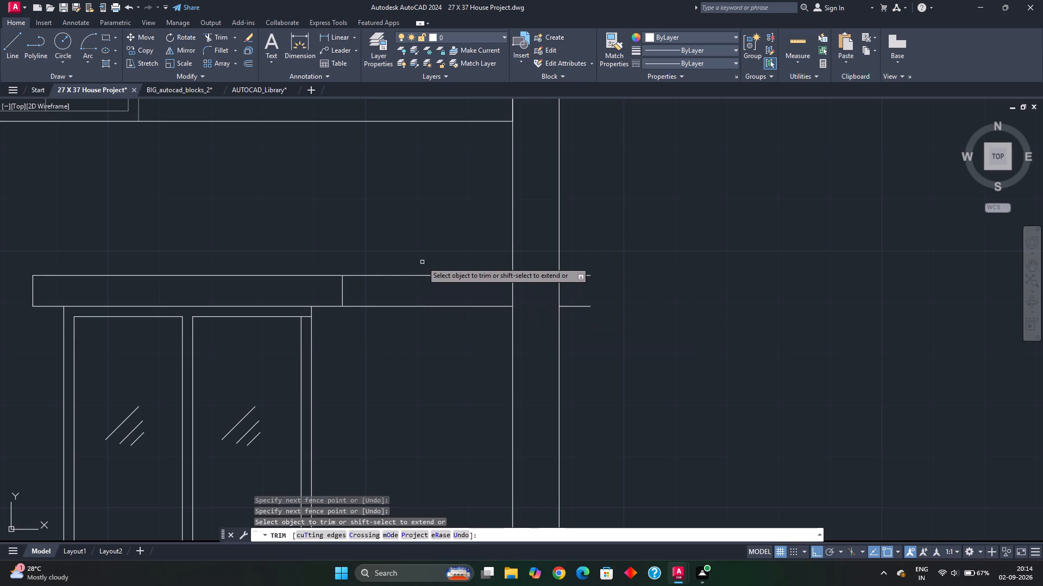
{"action": "left_click", "coordinate": [423, 259]}
{"action": "left_click", "coordinate": [405, 323]}
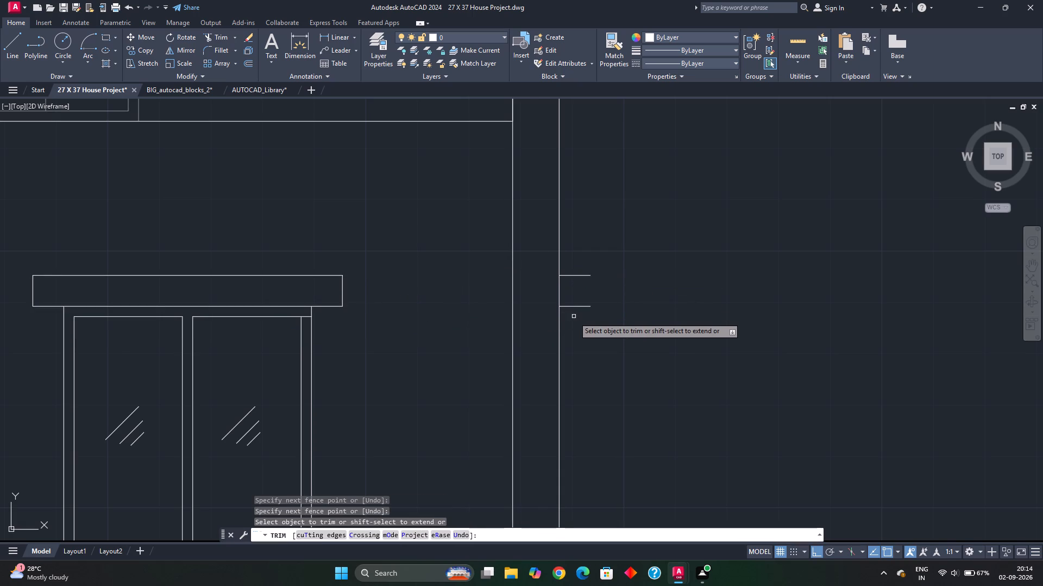
{"action": "key", "text": "Escape"}
Draw a vertical line closing the outer end of the 6" projection beside the right column.
{"action": "key", "text": "l"}
{"action": "key", "text": "Return"}
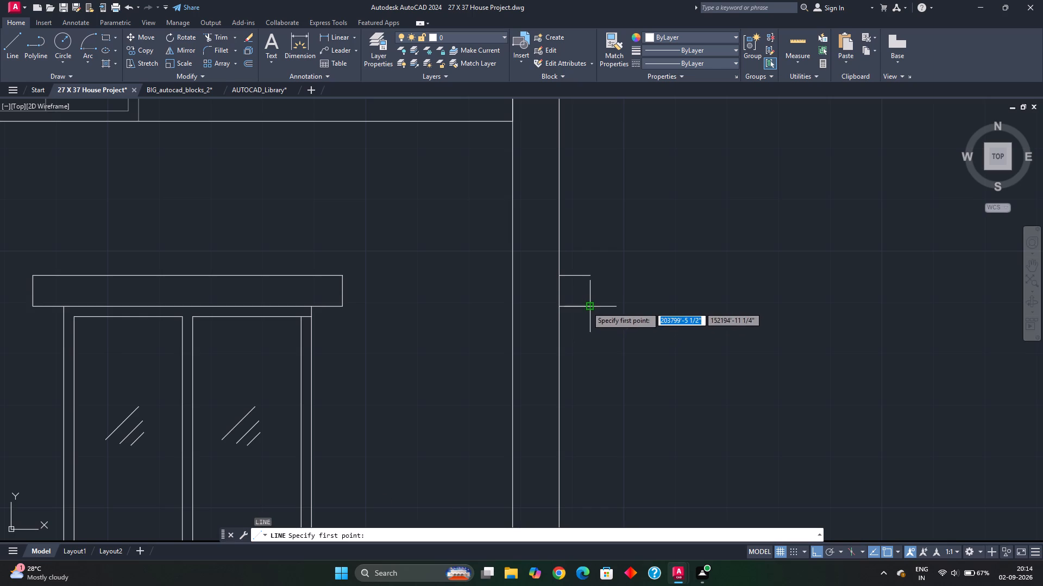
{"action": "left_click", "coordinate": [587, 307]}
{"action": "left_click", "coordinate": [589, 277]}
{"action": "key", "text": "Escape"}
Examine the first-floor and ground-floor plans above the front elevation for features that project beyond the side walls.
{"action": "scroll", "coordinate": [590, 283], "scroll_direction": "down", "scroll_amount": 3}
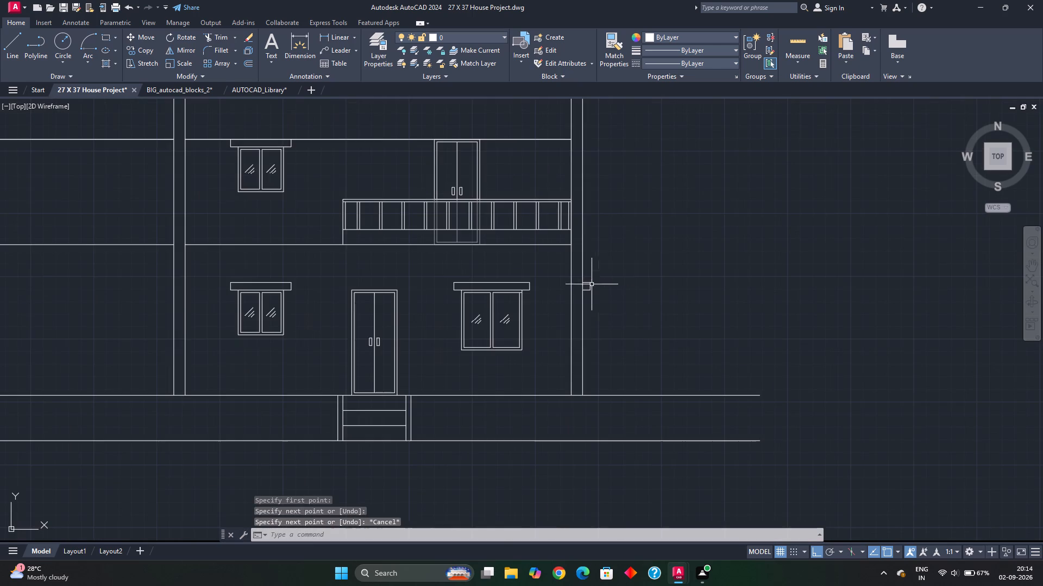
{"action": "scroll", "coordinate": [629, 249], "scroll_direction": "down", "scroll_amount": 1}
{"action": "middle_click_drag", "start_coordinate": [634, 250], "coordinate": [638, 276]}
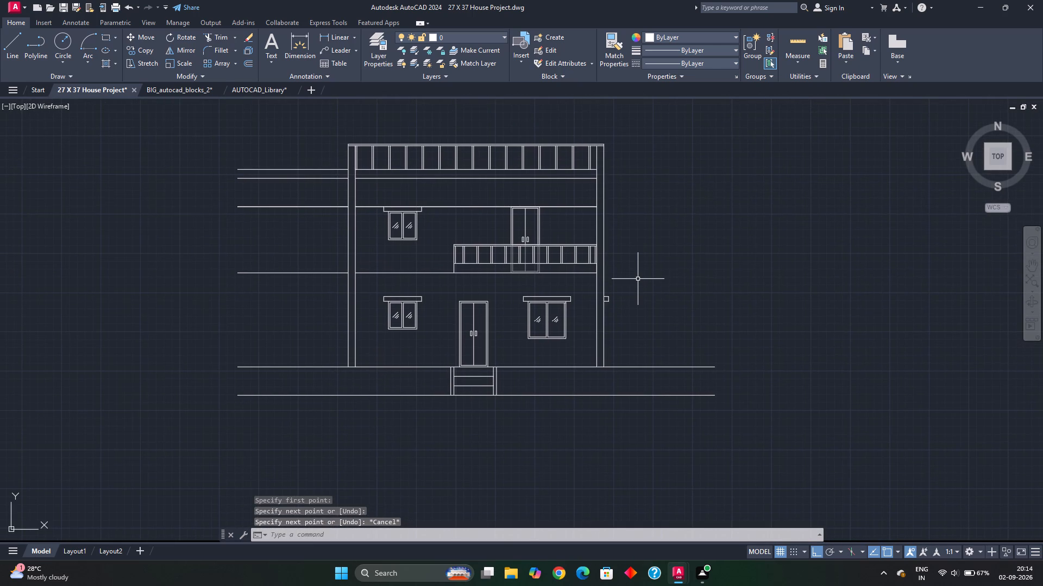
{"action": "scroll", "coordinate": [635, 265], "scroll_direction": "down", "scroll_amount": 1}
{"action": "middle_click_drag", "start_coordinate": [634, 225], "coordinate": [637, 342]}
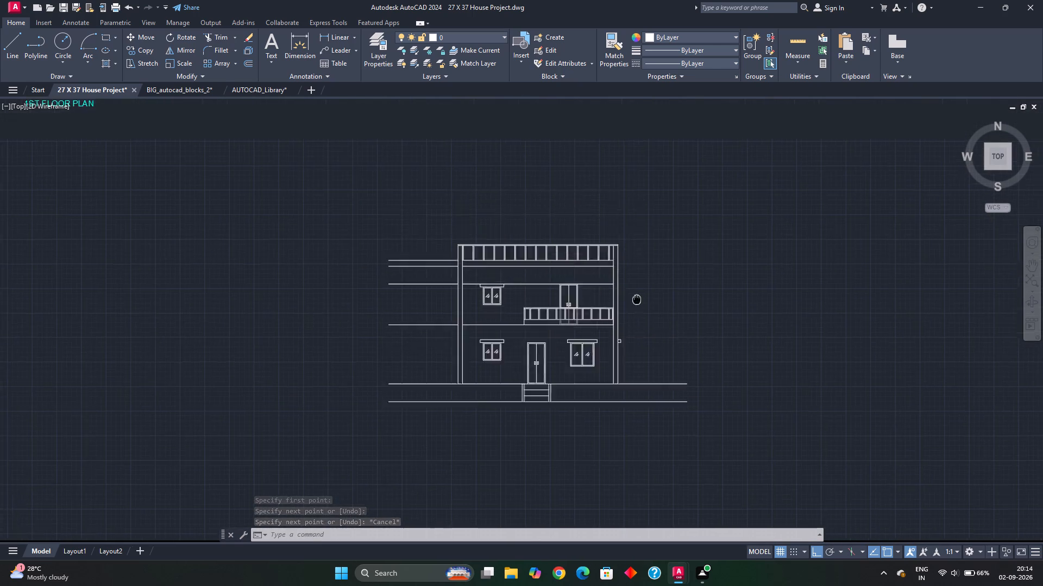
{"action": "middle_click_drag", "start_coordinate": [637, 342], "coordinate": [625, 442]}
{"action": "middle_click_drag", "start_coordinate": [623, 255], "coordinate": [593, 415]}
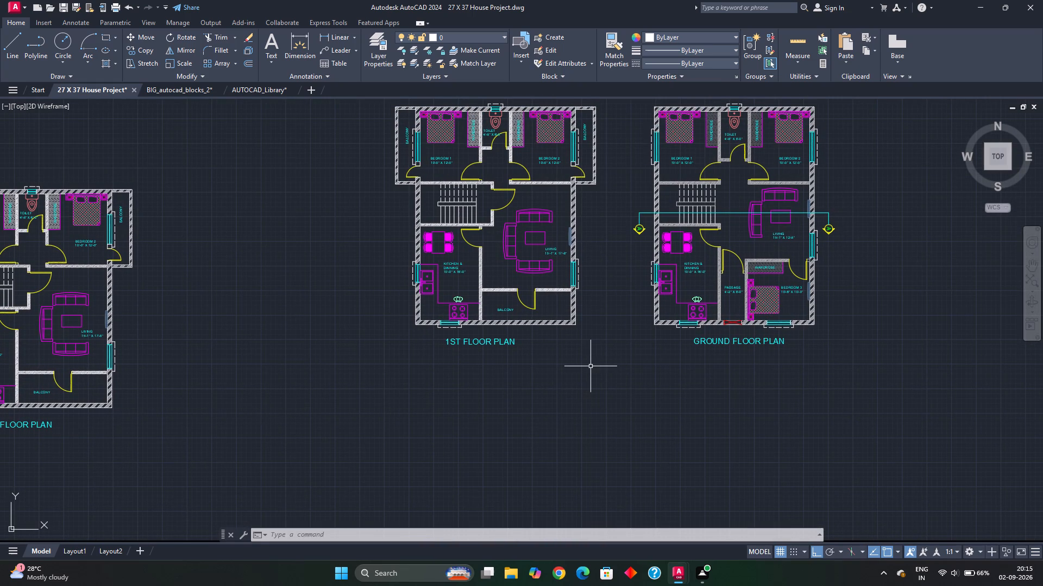
{"action": "middle_click_drag", "start_coordinate": [590, 369], "coordinate": [587, 306]}
{"action": "middle_click_drag", "start_coordinate": [593, 372], "coordinate": [594, 222]}
{"action": "middle_click_drag", "start_coordinate": [568, 364], "coordinate": [578, 314]}
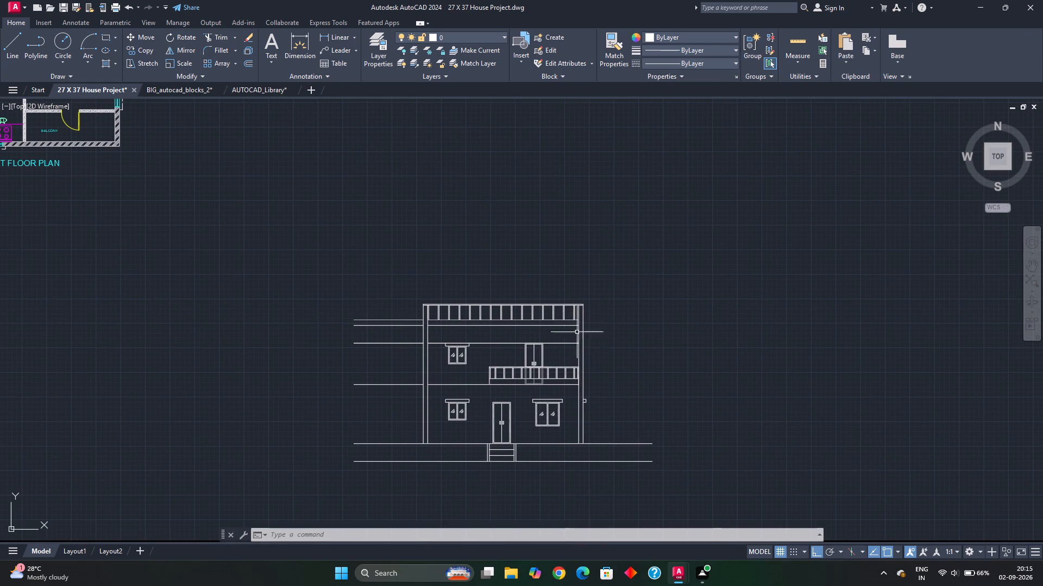
{"action": "middle_click_drag", "start_coordinate": [606, 285], "coordinate": [586, 418]}
{"action": "scroll", "coordinate": [584, 421], "scroll_direction": "down", "scroll_amount": 1}
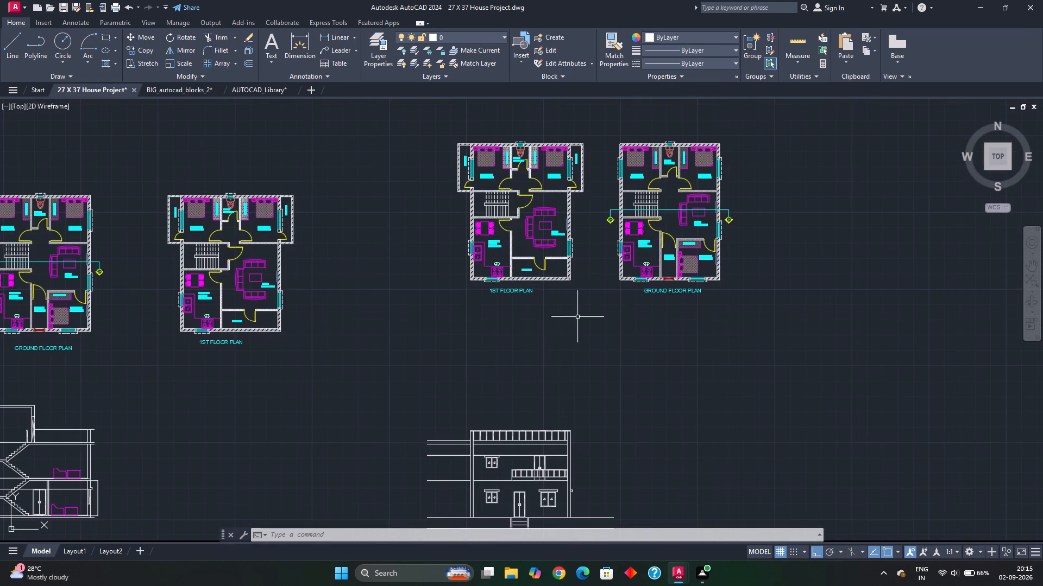
{"action": "middle_click_drag", "start_coordinate": [581, 310], "coordinate": [581, 321]}
Turn on the DRAW layer.
{"action": "left_click", "coordinate": [499, 32]}
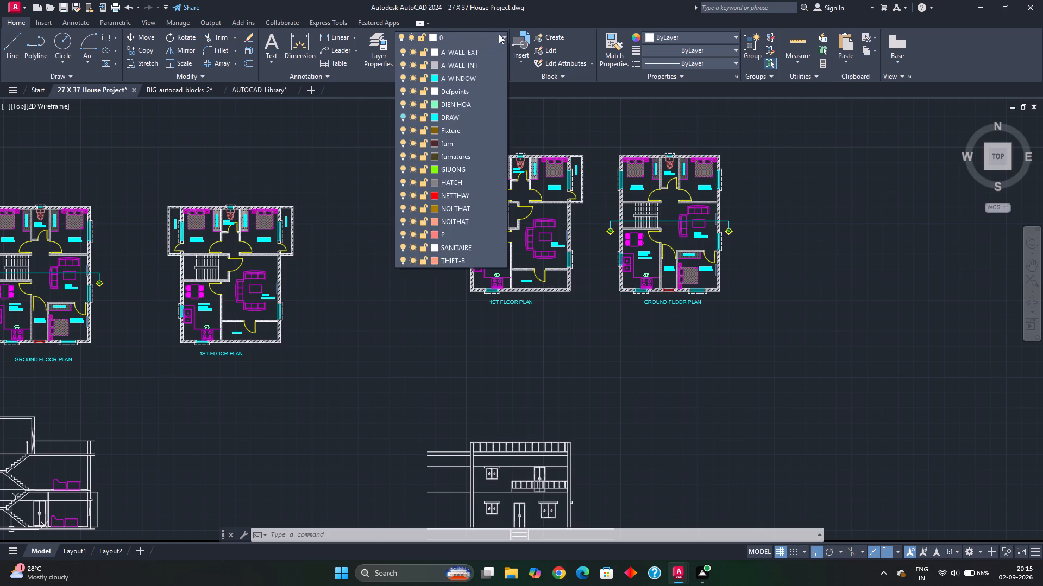
{"action": "left_click", "coordinate": [402, 257]}
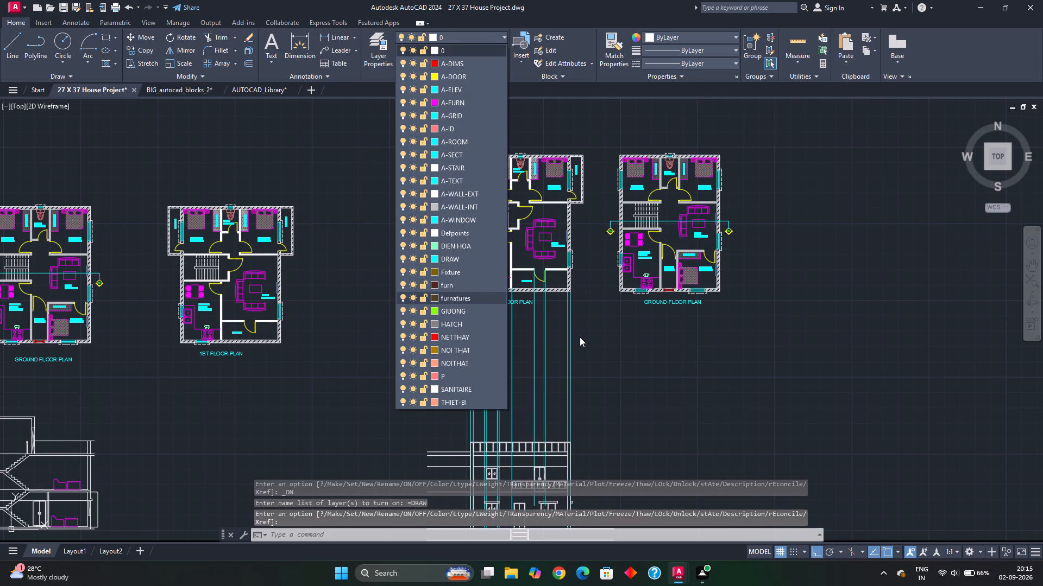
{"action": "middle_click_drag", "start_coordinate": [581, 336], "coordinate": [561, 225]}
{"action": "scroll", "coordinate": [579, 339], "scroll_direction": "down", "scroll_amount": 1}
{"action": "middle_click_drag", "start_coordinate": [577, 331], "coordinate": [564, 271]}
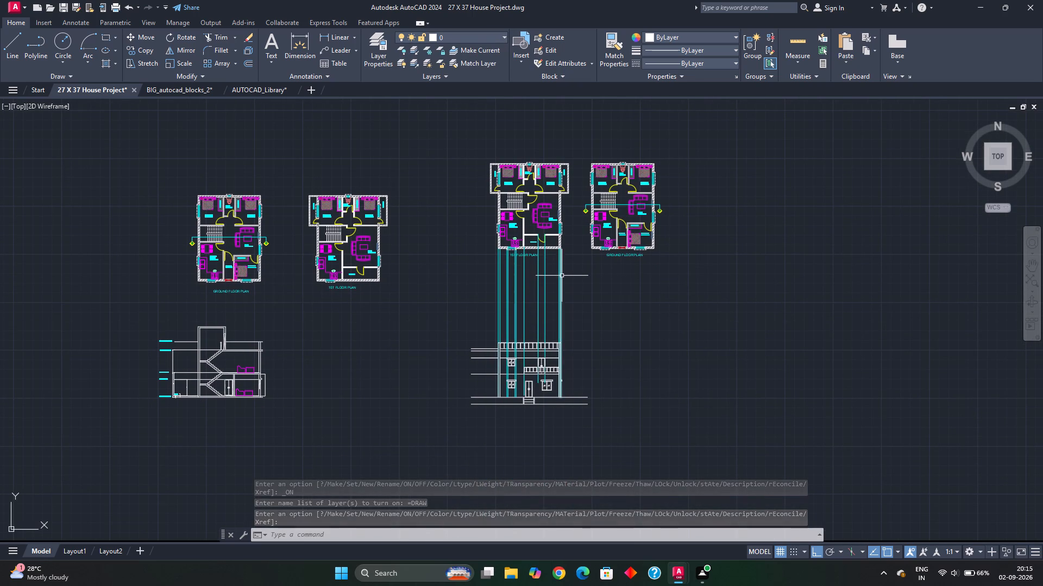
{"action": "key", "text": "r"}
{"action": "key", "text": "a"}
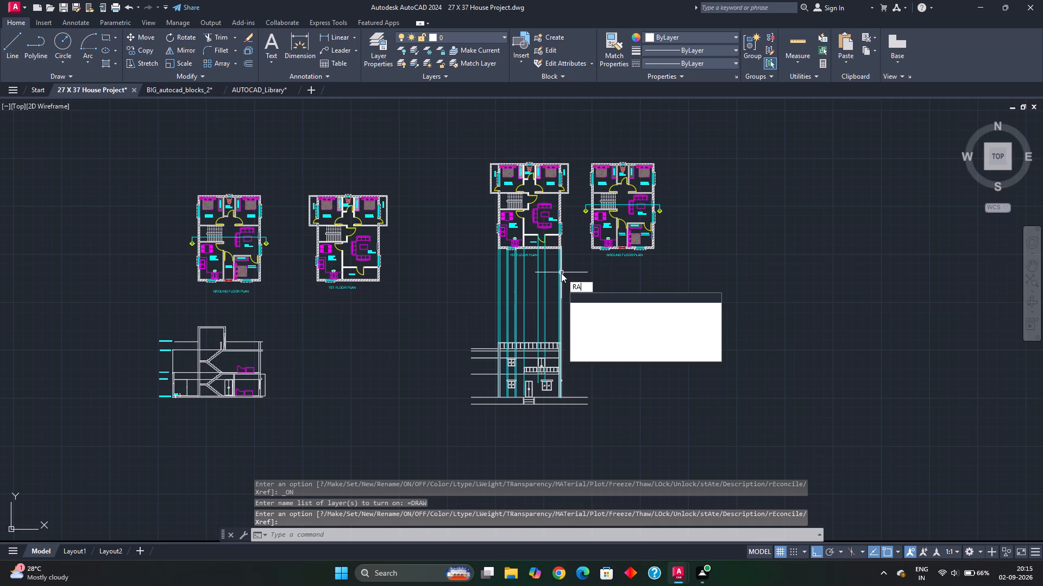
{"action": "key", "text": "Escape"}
Make DRAW the current layer.
{"action": "left_click", "coordinate": [505, 38]}
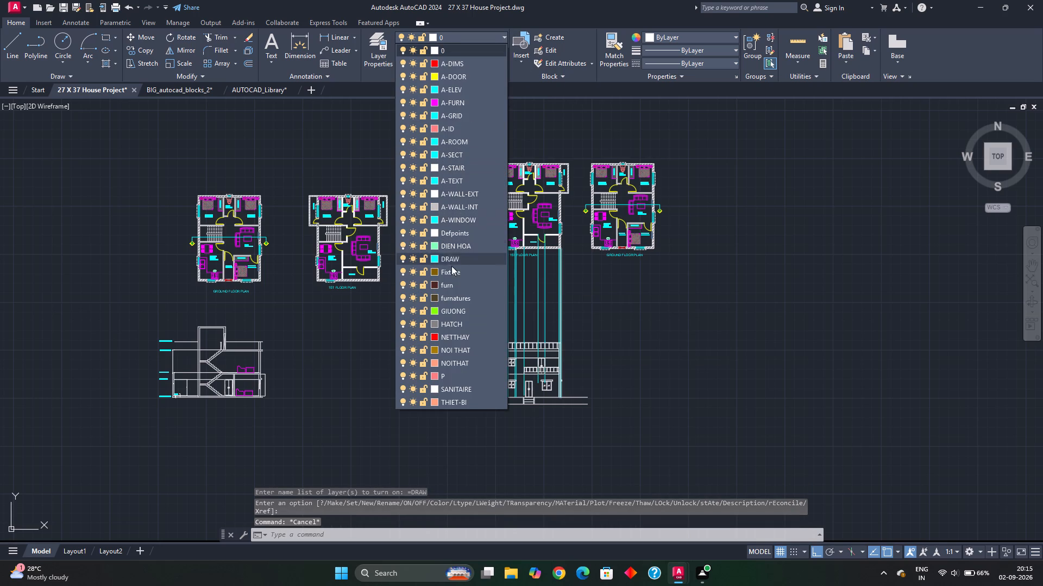
{"action": "left_click", "coordinate": [451, 258]}
Draw a vertical ray downward from the lower outer corner of the first-floor plan's right balcony wall.
{"action": "key", "text": "r"}
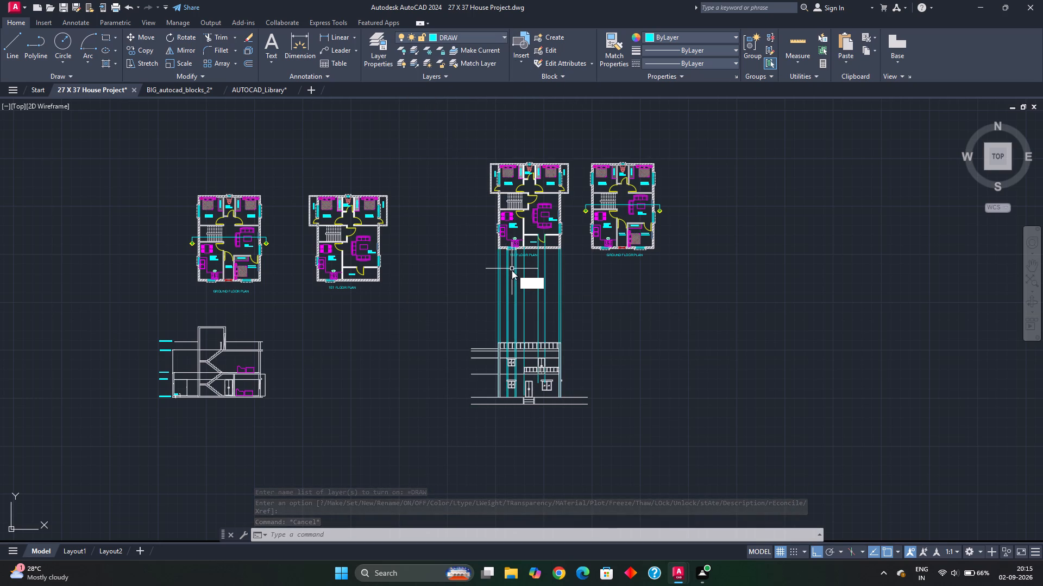
{"action": "type", "text": "AY"}
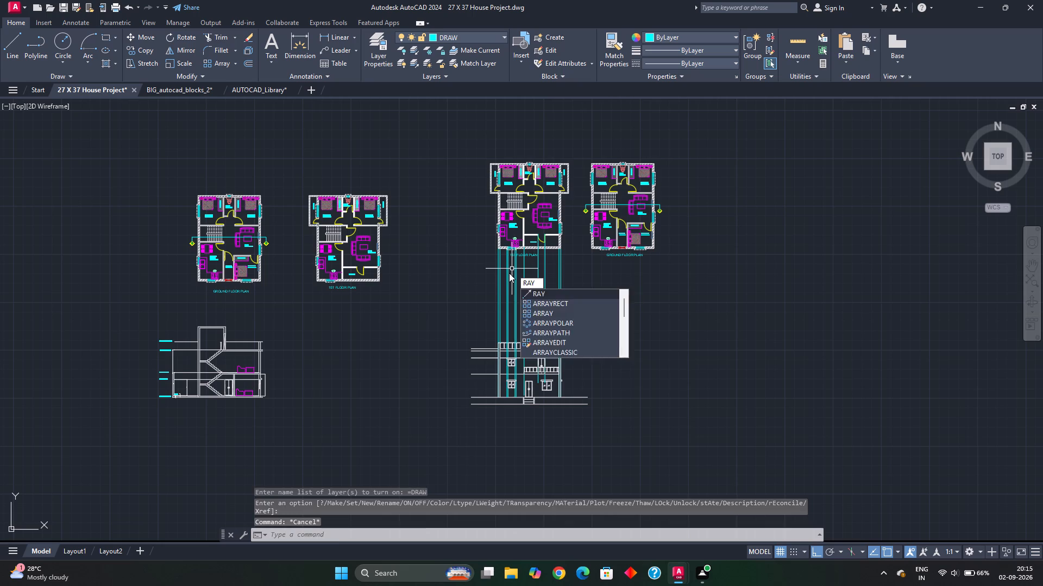
{"action": "key", "text": "space"}
{"action": "scroll", "coordinate": [588, 195], "scroll_direction": "up", "scroll_amount": 2}
{"action": "scroll", "coordinate": [526, 194], "scroll_direction": "up", "scroll_amount": 2}
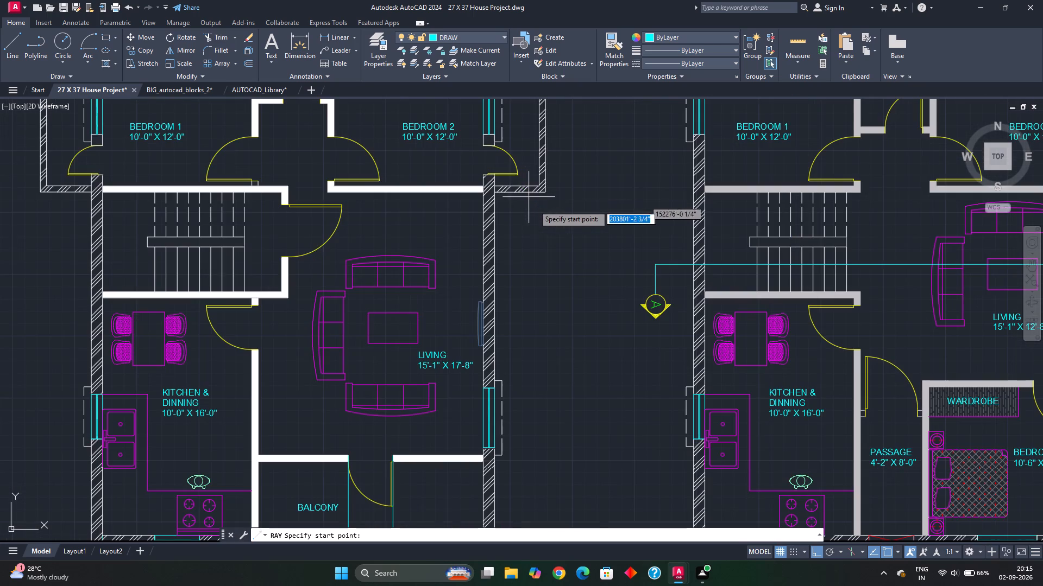
{"action": "left_click", "coordinate": [545, 194]}
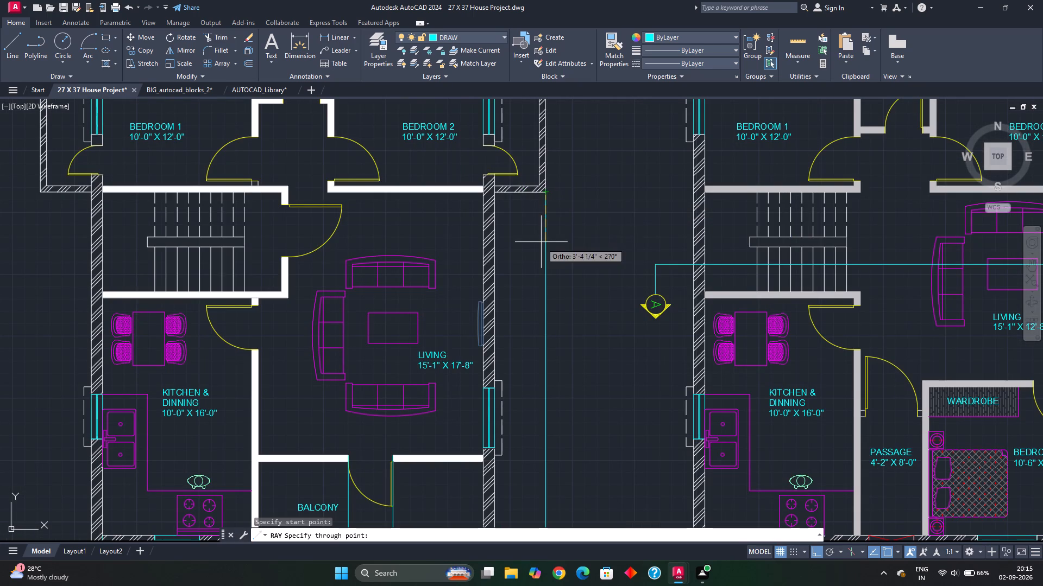
{"action": "left_click", "coordinate": [541, 243]}
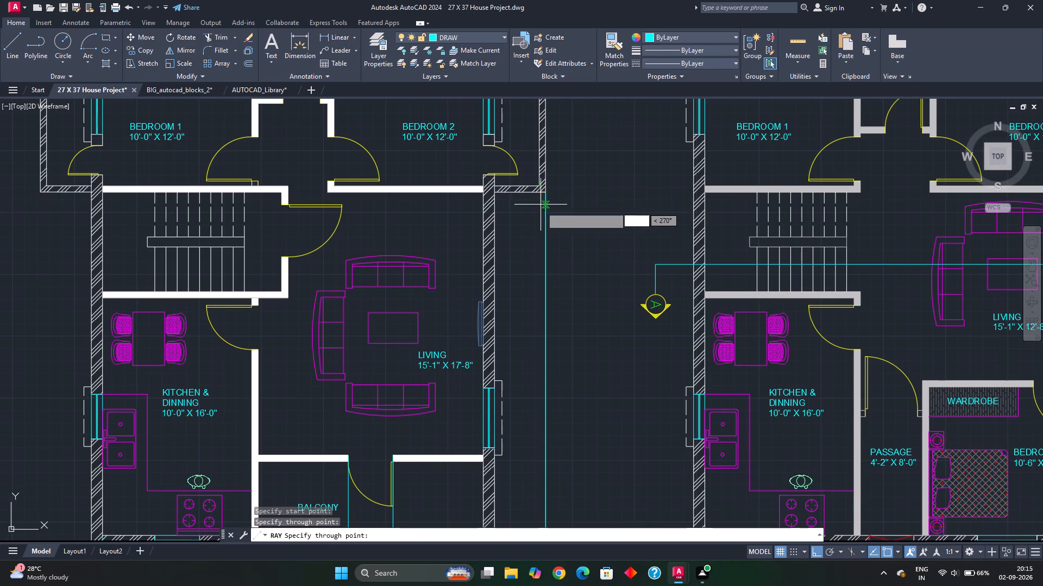
{"action": "key", "text": "Escape"}
Copy the right balcony ray from the wall's outer corner to its inner face.
{"action": "left_click", "coordinate": [554, 219]}
{"action": "left_click", "coordinate": [537, 231]}
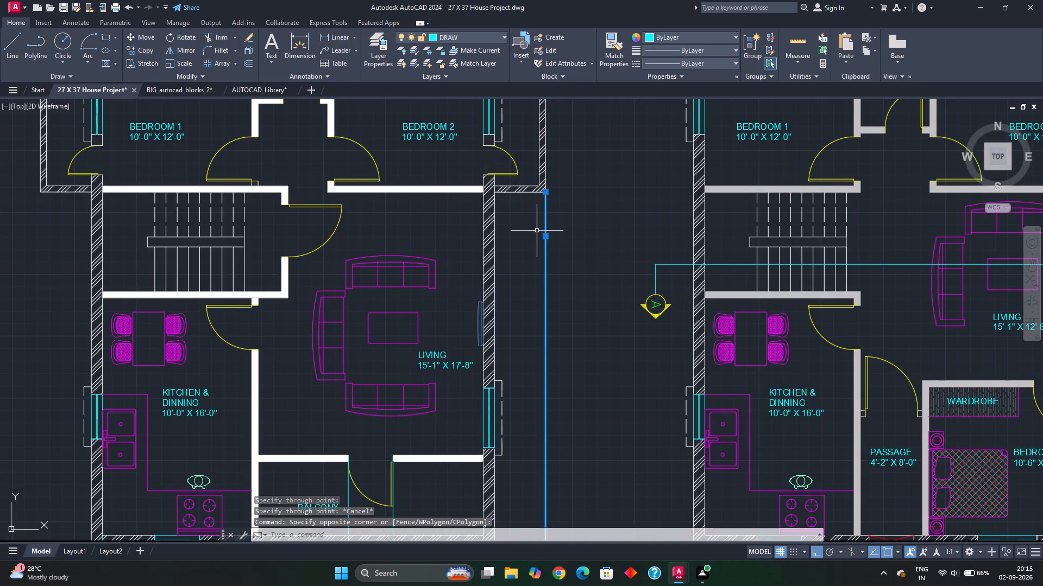
{"action": "key", "text": "c"}
{"action": "key", "text": "o"}
{"action": "key", "text": "p"}
{"action": "key", "text": "Return"}
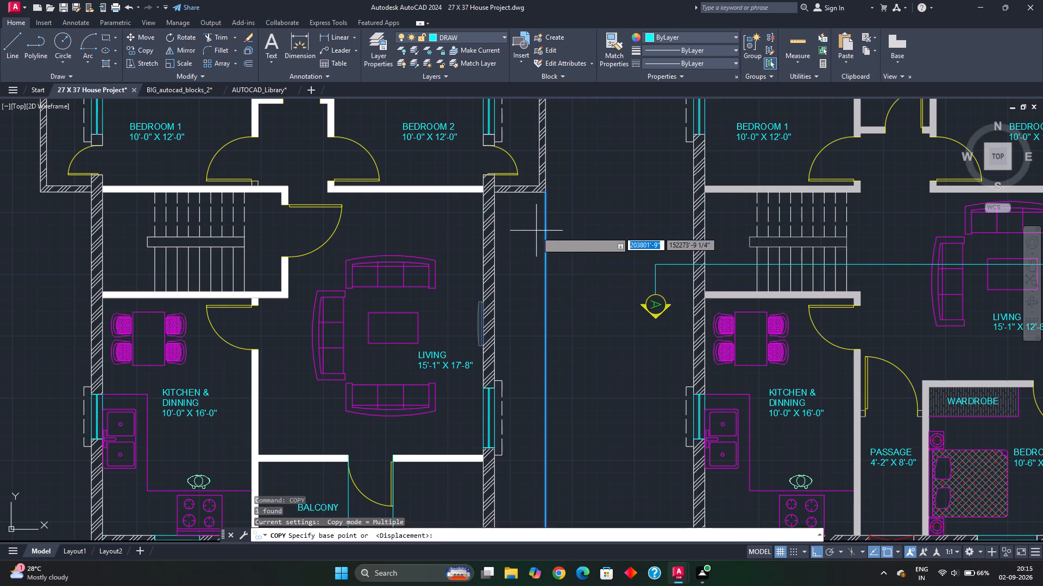
{"action": "scroll", "coordinate": [536, 230], "scroll_direction": "up", "scroll_amount": 3}
{"action": "middle_click_drag", "start_coordinate": [551, 201], "coordinate": [548, 348]}
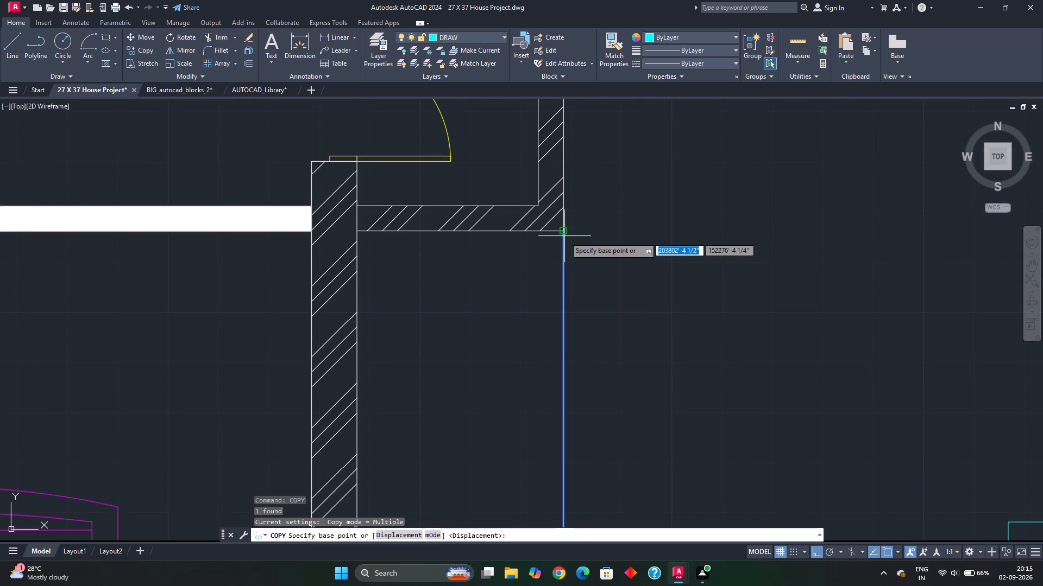
{"action": "left_click", "coordinate": [564, 236]}
{"action": "left_click", "coordinate": [536, 208]}
{"action": "scroll", "coordinate": [539, 270], "scroll_direction": "down", "scroll_amount": 4}
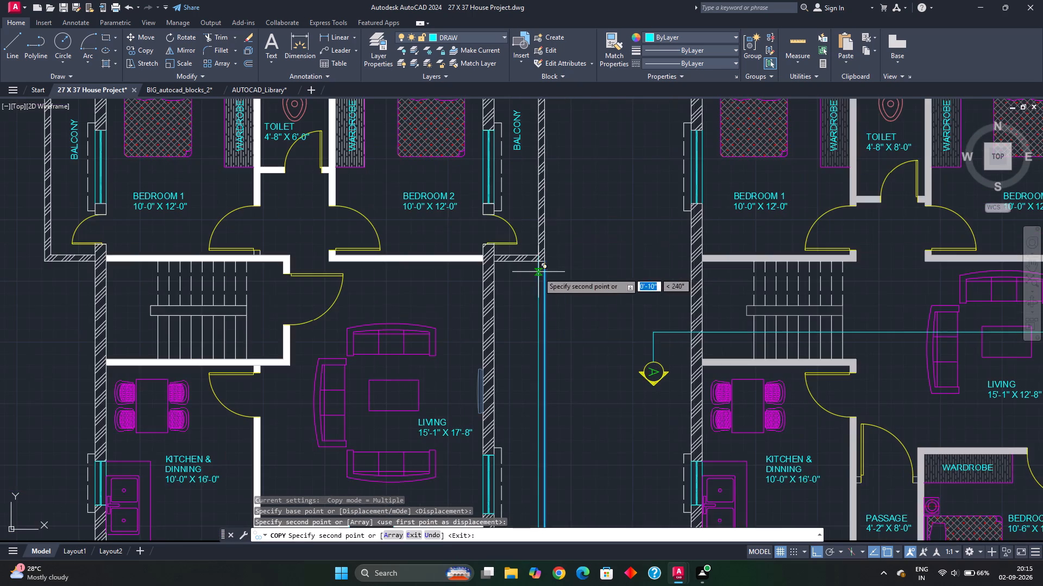
{"action": "key", "text": "Escape"}
Copy the right balcony's inner ray to the inner and outer faces of the first-floor plan's left balcony wall.
{"action": "scroll", "coordinate": [575, 321], "scroll_direction": "down", "scroll_amount": 3}
{"action": "middle_click_drag", "start_coordinate": [536, 332], "coordinate": [596, 287]}
{"action": "scroll", "coordinate": [538, 277], "scroll_direction": "up", "scroll_amount": 1}
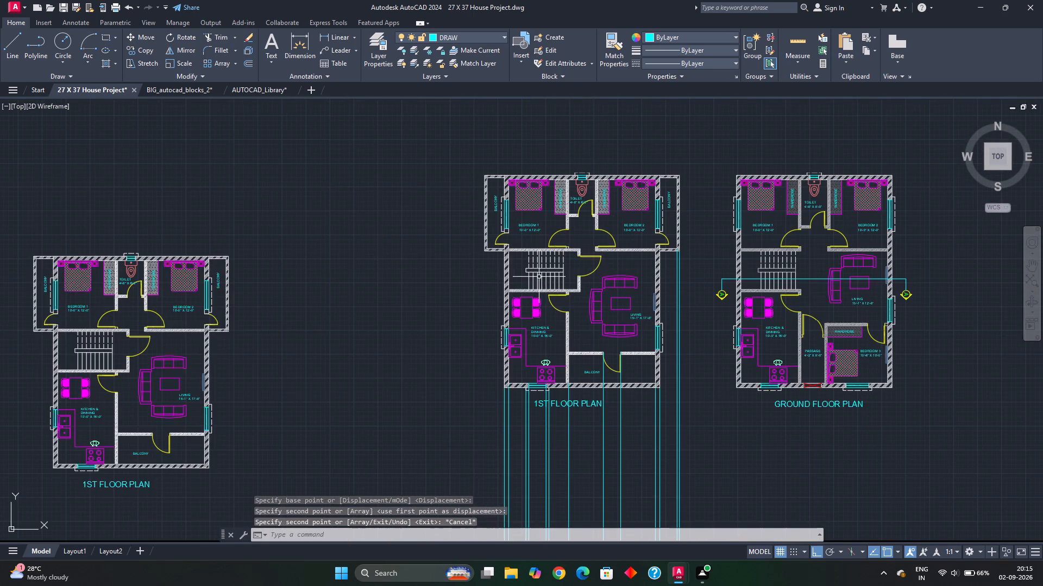
{"action": "left_click", "coordinate": [676, 277]}
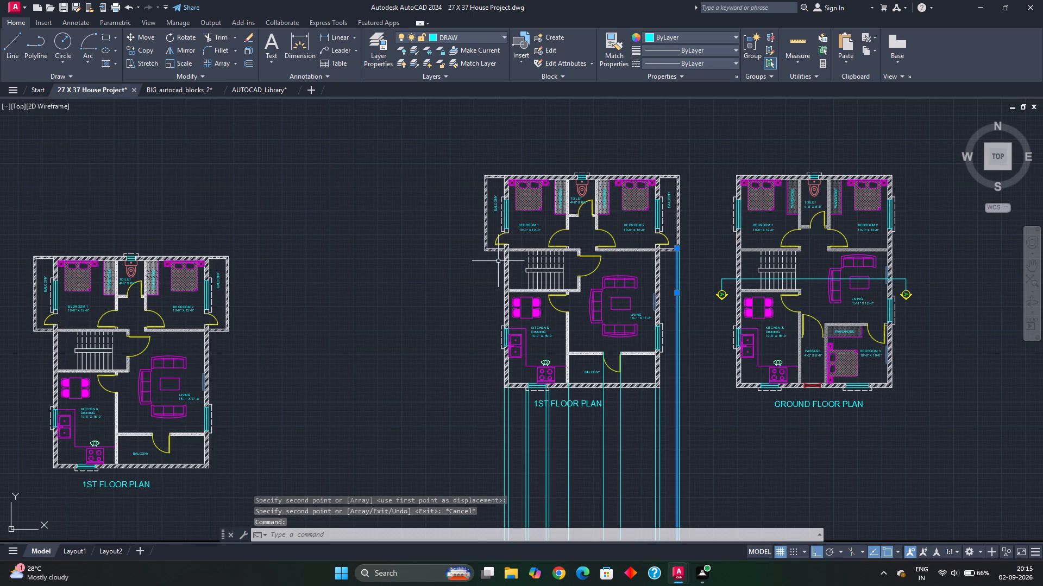
{"action": "key", "text": "c"}
{"action": "key", "text": "o"}
{"action": "key", "text": "Return"}
{"action": "scroll", "coordinate": [534, 263], "scroll_direction": "up", "scroll_amount": 2}
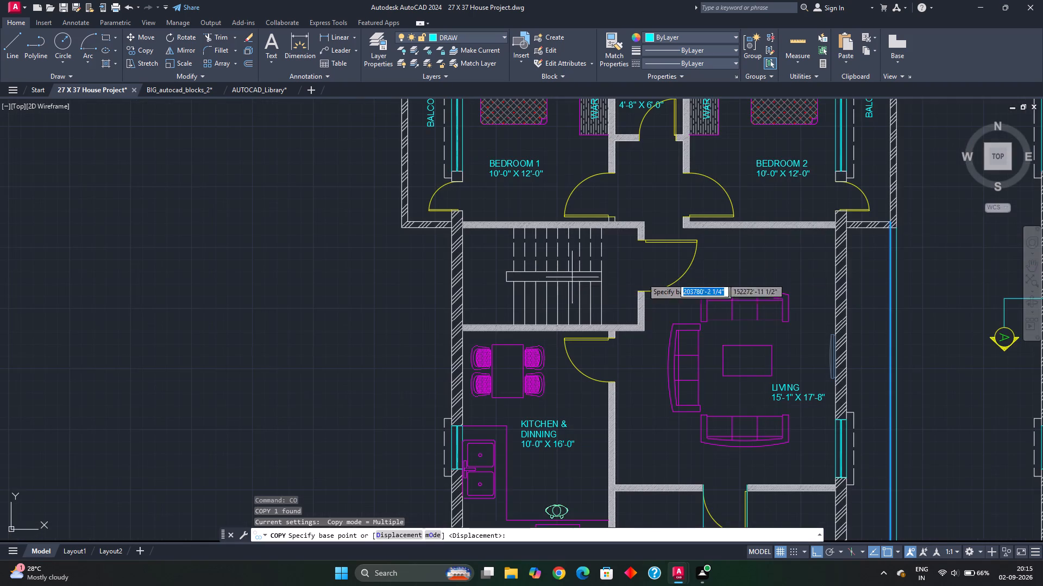
{"action": "middle_click_drag", "start_coordinate": [824, 242], "coordinate": [659, 263]}
{"action": "scroll", "coordinate": [722, 254], "scroll_direction": "up", "scroll_amount": 3}
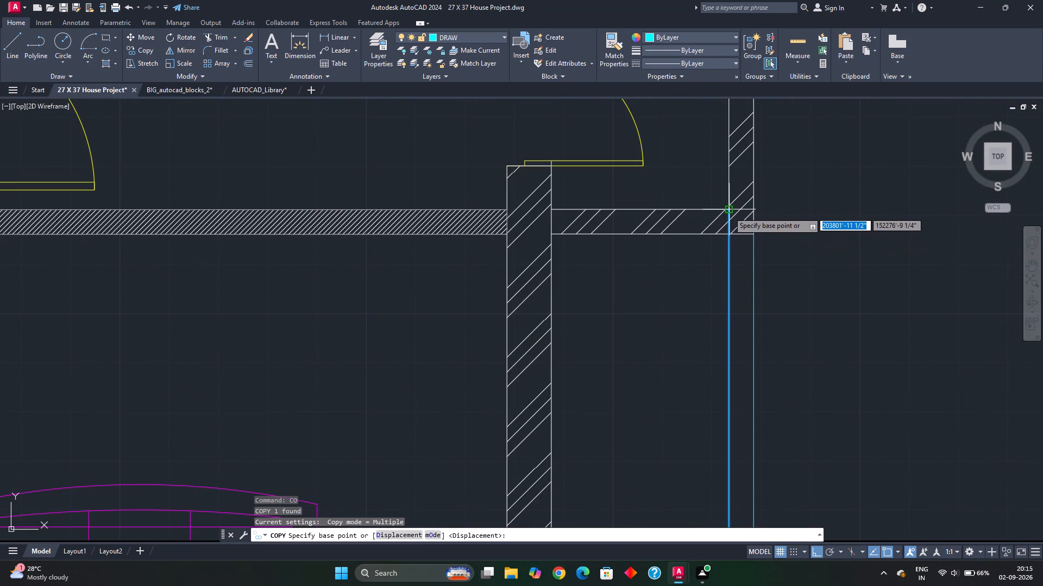
{"action": "left_click", "coordinate": [728, 211]}
{"action": "scroll", "coordinate": [563, 237], "scroll_direction": "down", "scroll_amount": 3}
{"action": "middle_click_drag", "start_coordinate": [365, 227], "coordinate": [692, 216]}
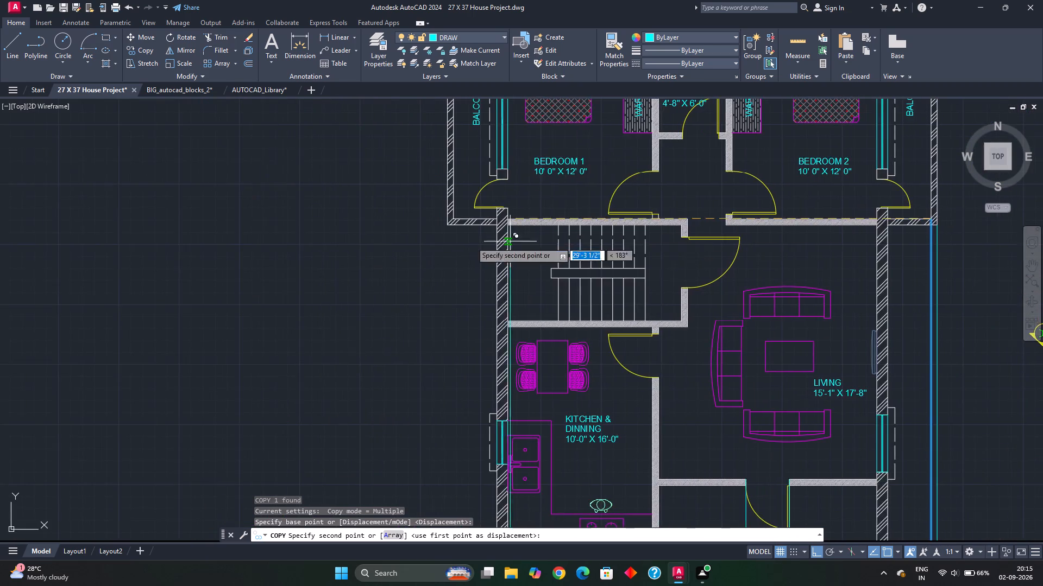
{"action": "scroll", "coordinate": [446, 241], "scroll_direction": "up", "scroll_amount": 2}
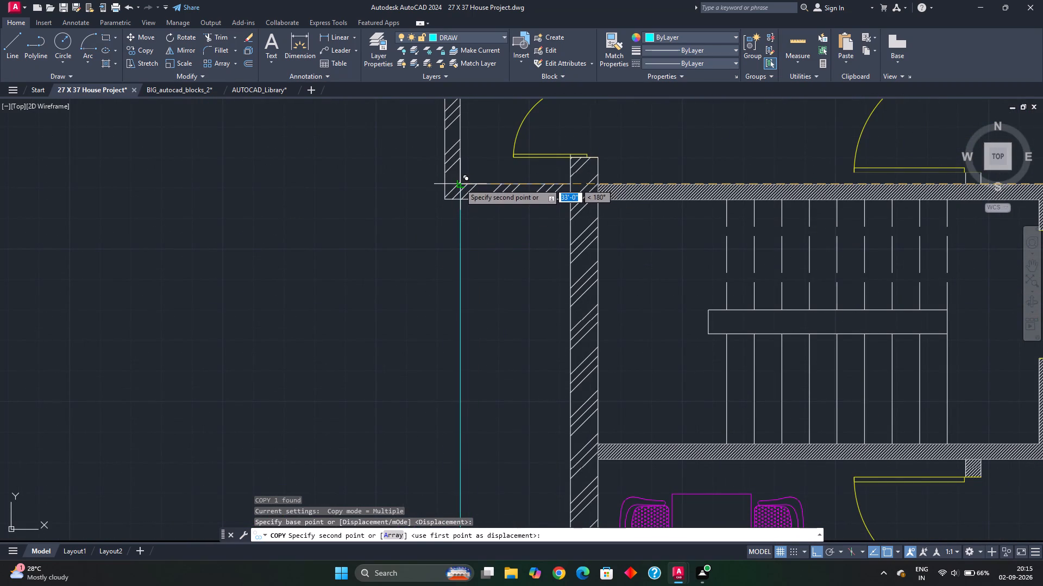
{"action": "left_click", "coordinate": [460, 183]}
{"action": "left_click", "coordinate": [444, 200]}
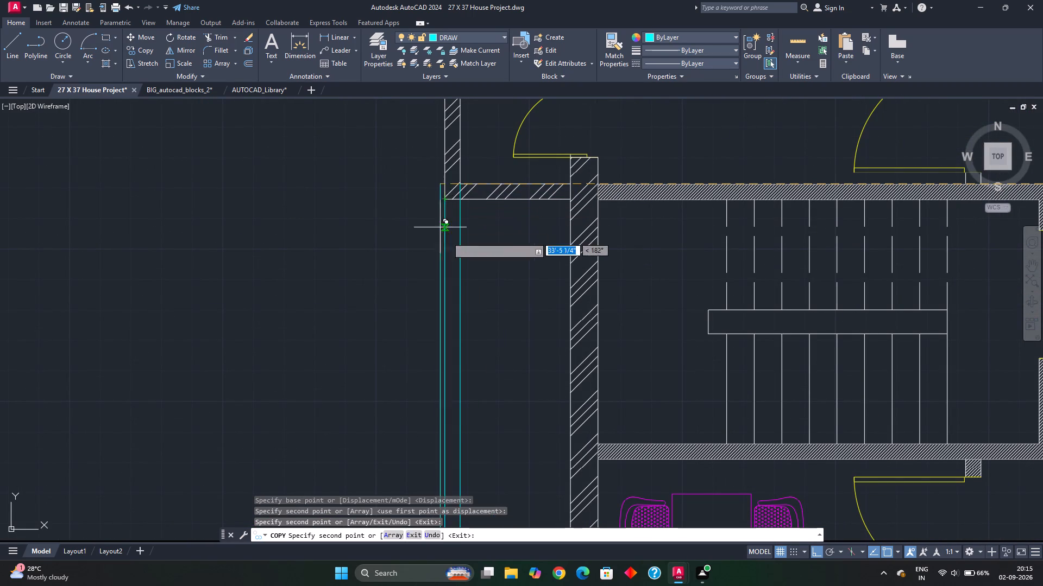
{"action": "key", "text": "Escape"}
Extend the elevation's first-floor level line past the right column to the inner ray of the right balcony.
{"action": "scroll", "coordinate": [451, 243], "scroll_direction": "down", "scroll_amount": 3}
{"action": "middle_click_drag", "start_coordinate": [472, 272], "coordinate": [475, 237]}
{"action": "scroll", "coordinate": [513, 279], "scroll_direction": "down", "scroll_amount": 1}
{"action": "middle_click_drag", "start_coordinate": [507, 278], "coordinate": [497, 247]}
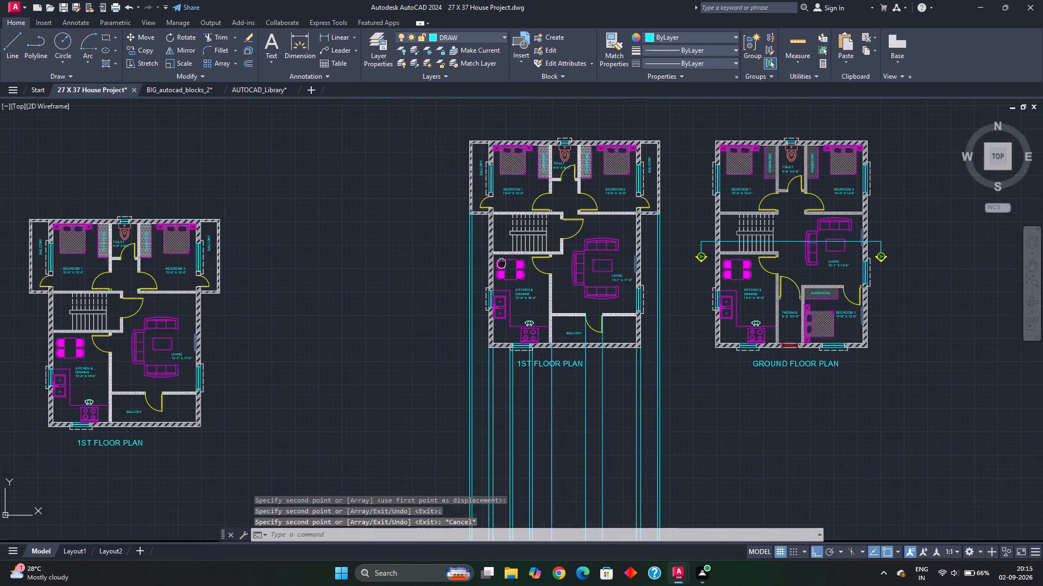
{"action": "middle_click_drag", "start_coordinate": [497, 247], "coordinate": [473, 172]}
{"action": "middle_click_drag", "start_coordinate": [522, 316], "coordinate": [487, 202]}
{"action": "middle_click_drag", "start_coordinate": [553, 357], "coordinate": [525, 246]}
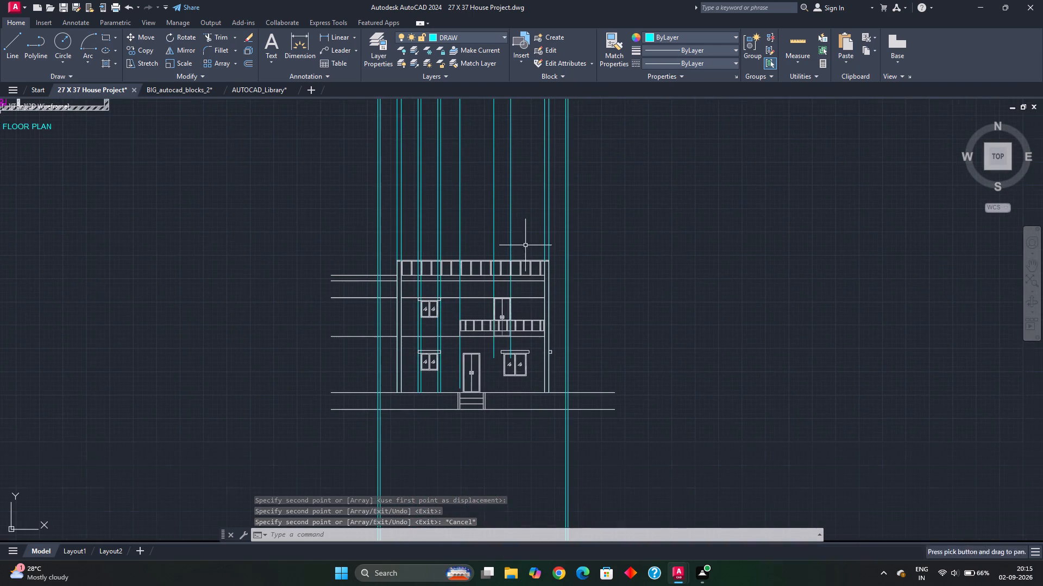
{"action": "scroll", "coordinate": [550, 335], "scroll_direction": "up", "scroll_amount": 2}
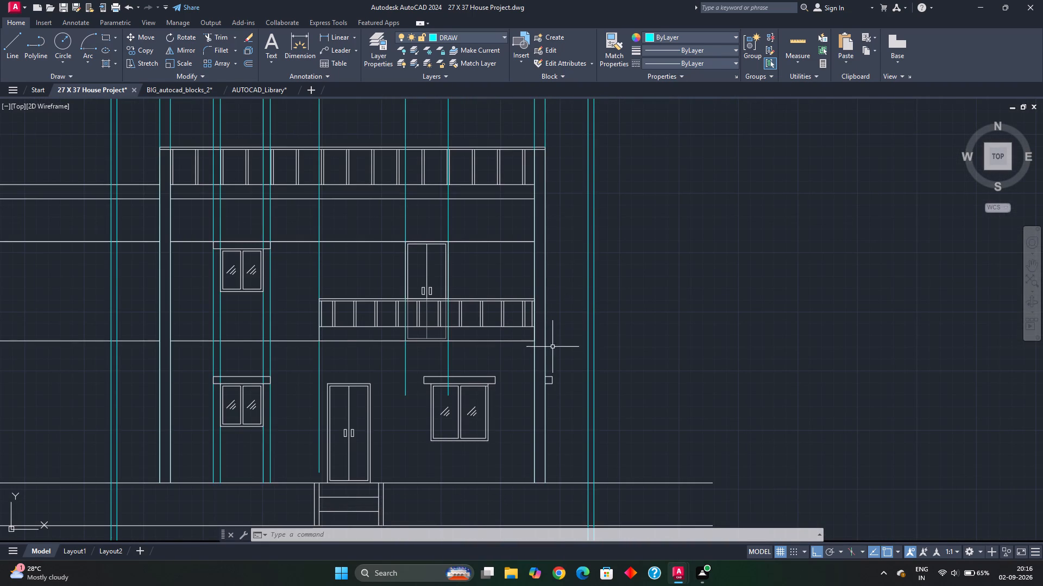
{"action": "middle_click_drag", "start_coordinate": [552, 353], "coordinate": [556, 316]}
{"action": "key", "text": "Escape"}
{"action": "key", "text": "Escape"}
{"action": "scroll", "coordinate": [551, 312], "scroll_direction": "up", "scroll_amount": 1}
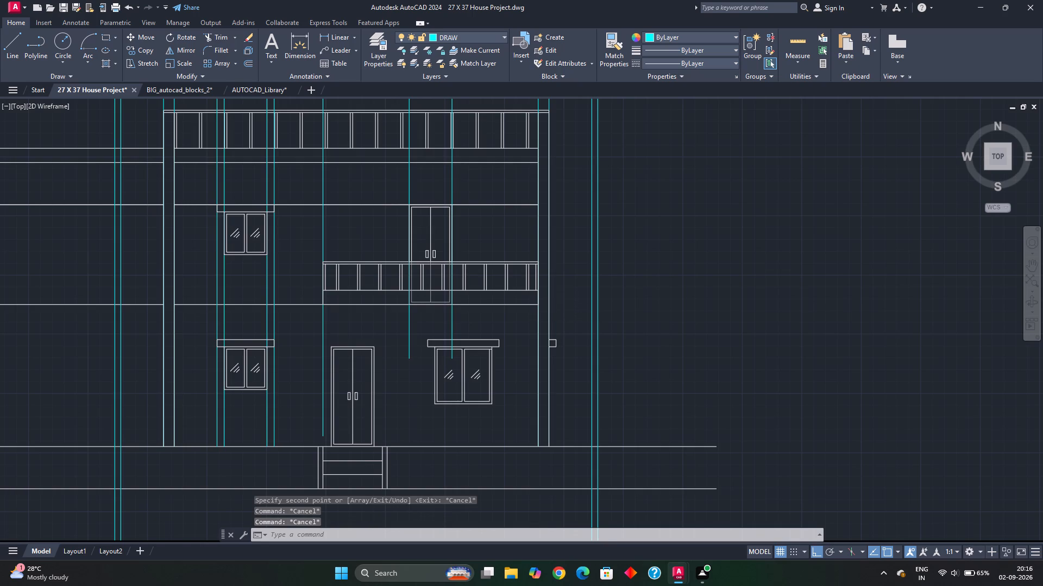
{"action": "type", "text": "EX"}
{"action": "key", "text": "space"}
{"action": "left_click", "coordinate": [523, 298]}
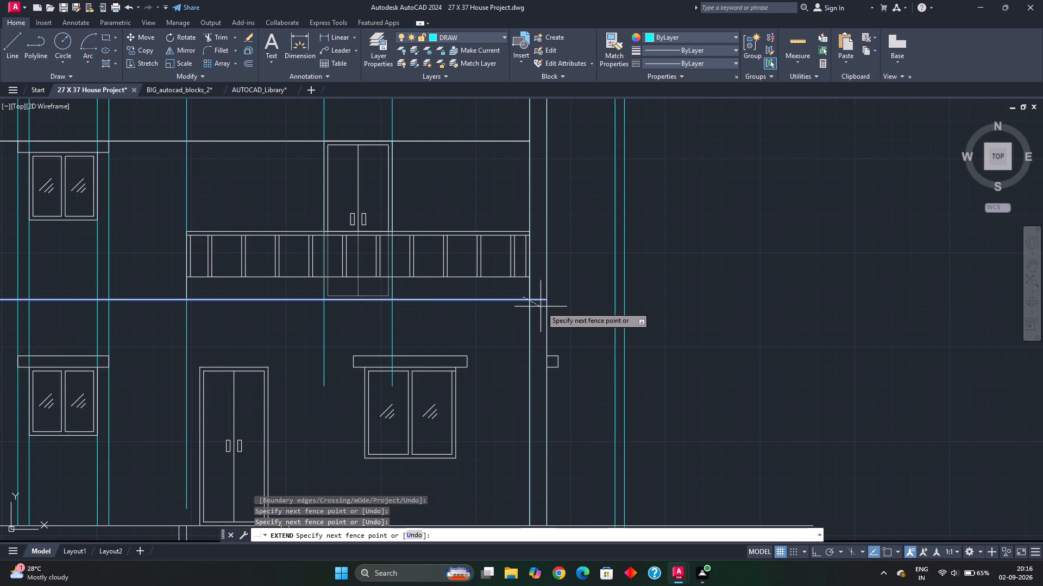
{"action": "left_click", "coordinate": [538, 308]}
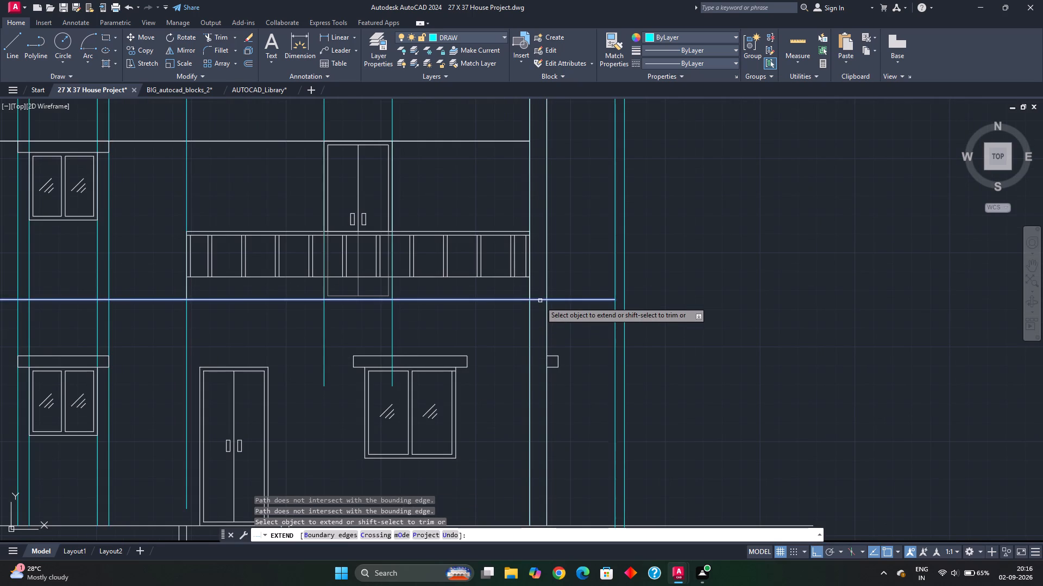
{"action": "left_click", "coordinate": [540, 301]}
{"action": "key", "text": "Escape"}
Trim the part of the extended first-floor level line that crosses the right column.
{"action": "type", "text": "RE"}
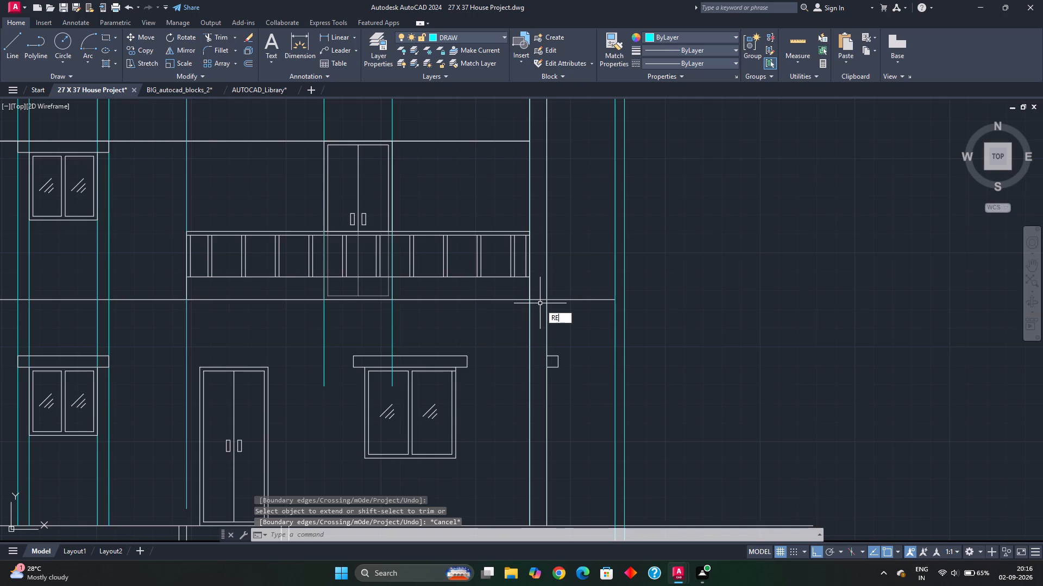
{"action": "key", "text": "Escape"}
{"action": "type", "text": "TR"}
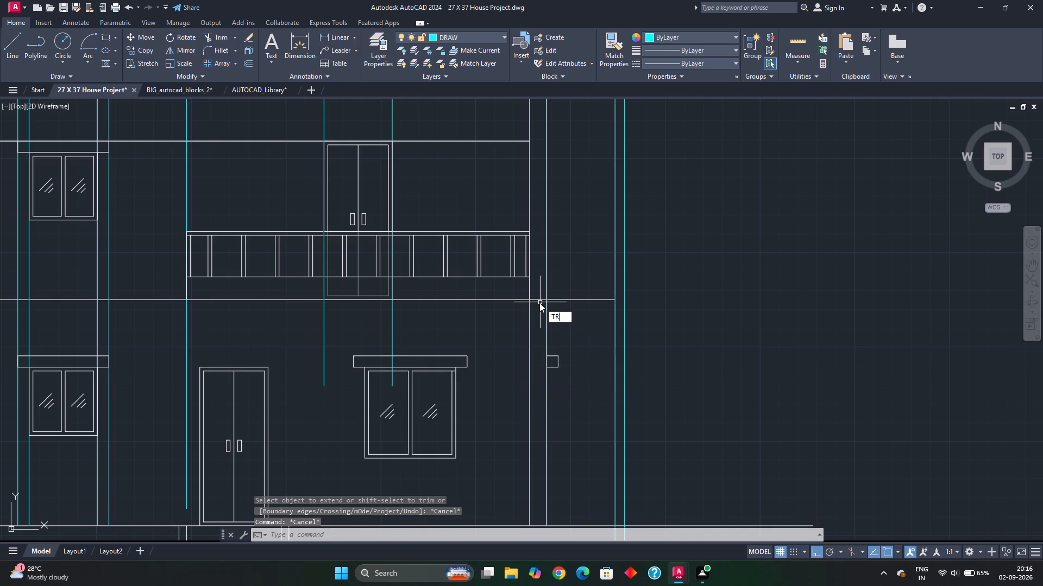
{"action": "key", "text": "space"}
{"action": "left_click", "coordinate": [539, 301]}
{"action": "key", "text": "Escape"}
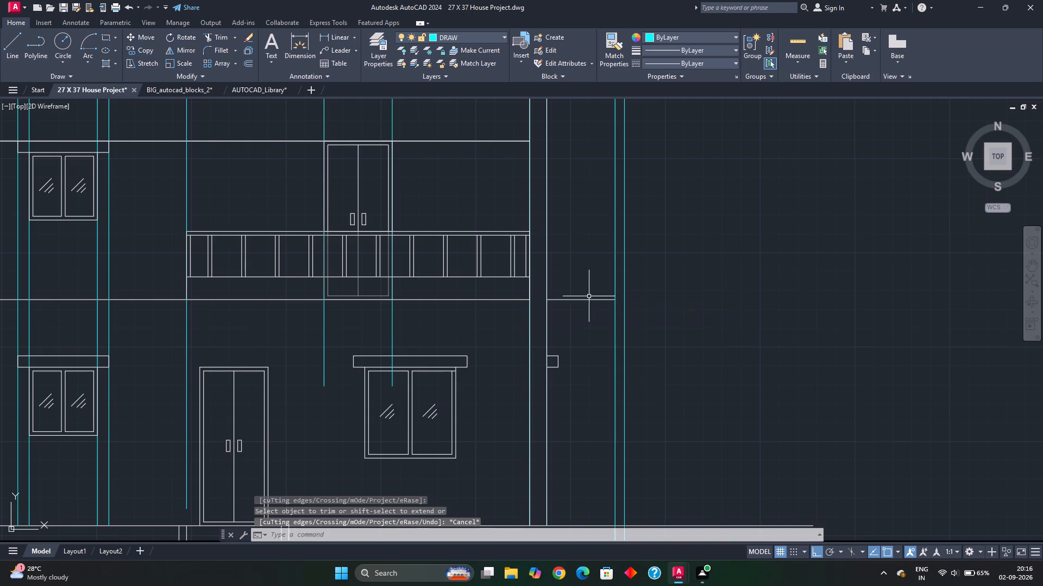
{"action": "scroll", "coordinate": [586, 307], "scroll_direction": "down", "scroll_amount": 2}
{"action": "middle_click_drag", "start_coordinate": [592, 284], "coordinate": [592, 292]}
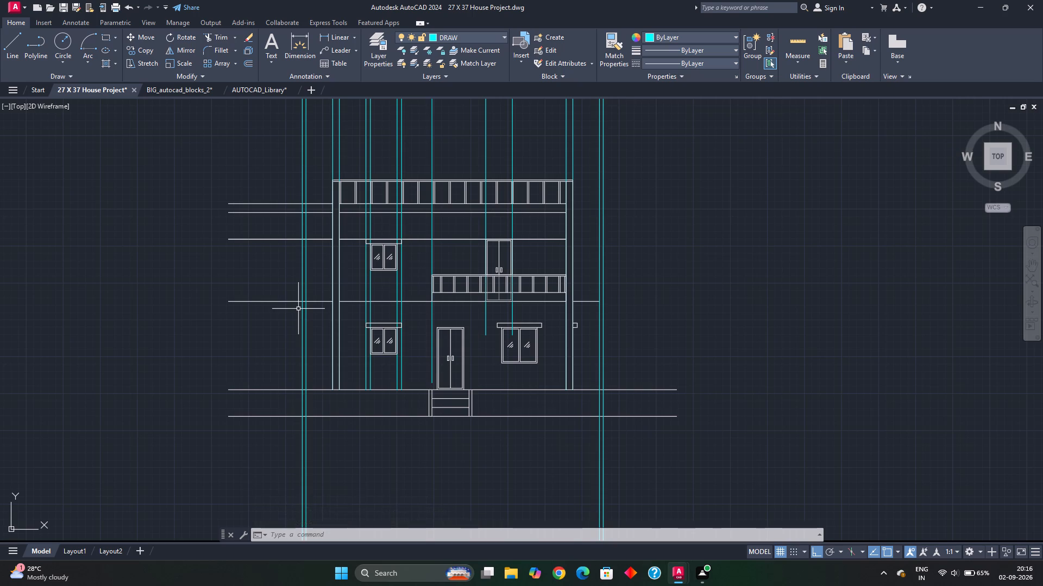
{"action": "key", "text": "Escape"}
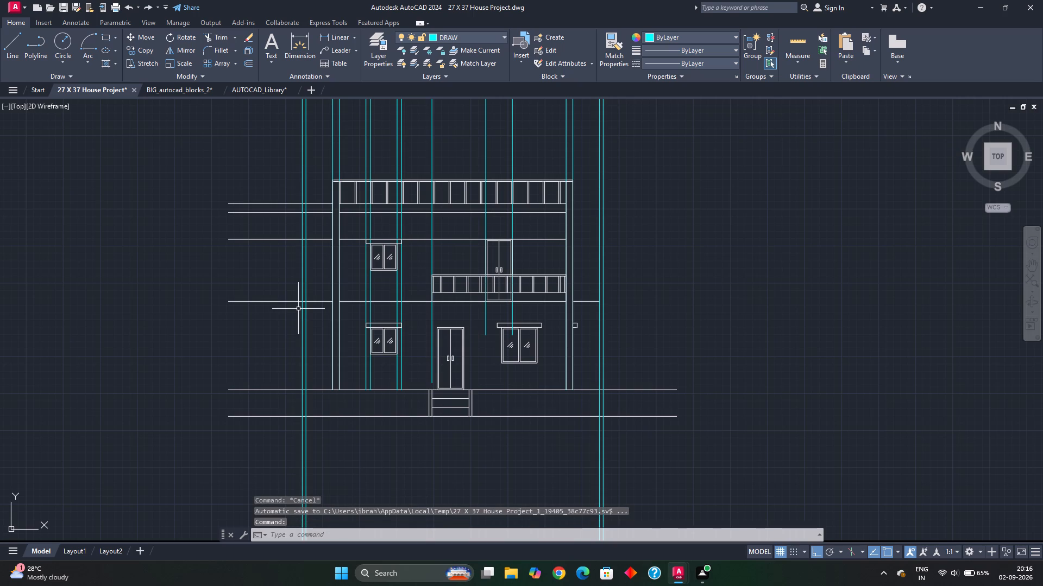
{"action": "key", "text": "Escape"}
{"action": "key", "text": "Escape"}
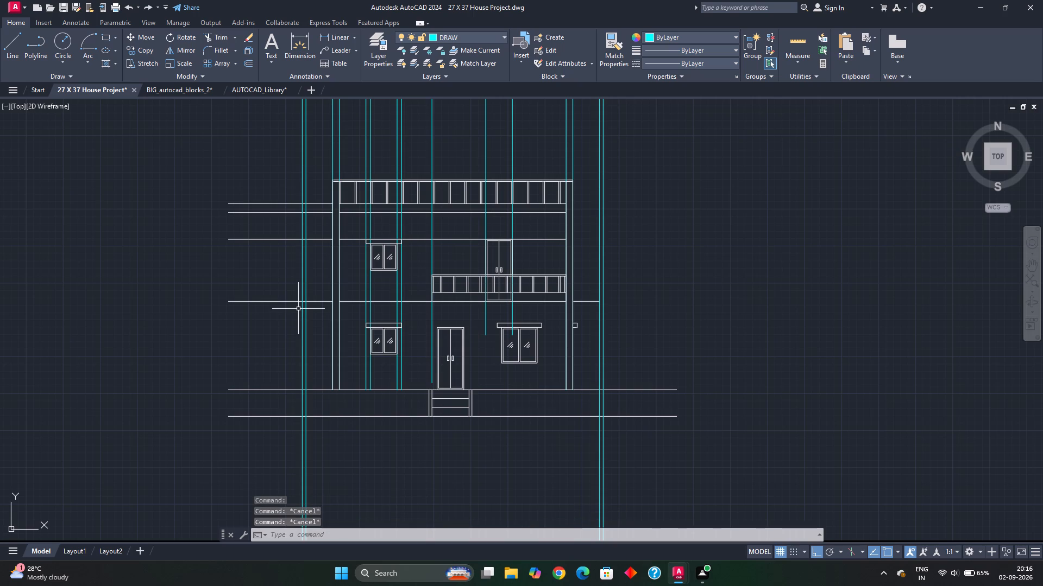
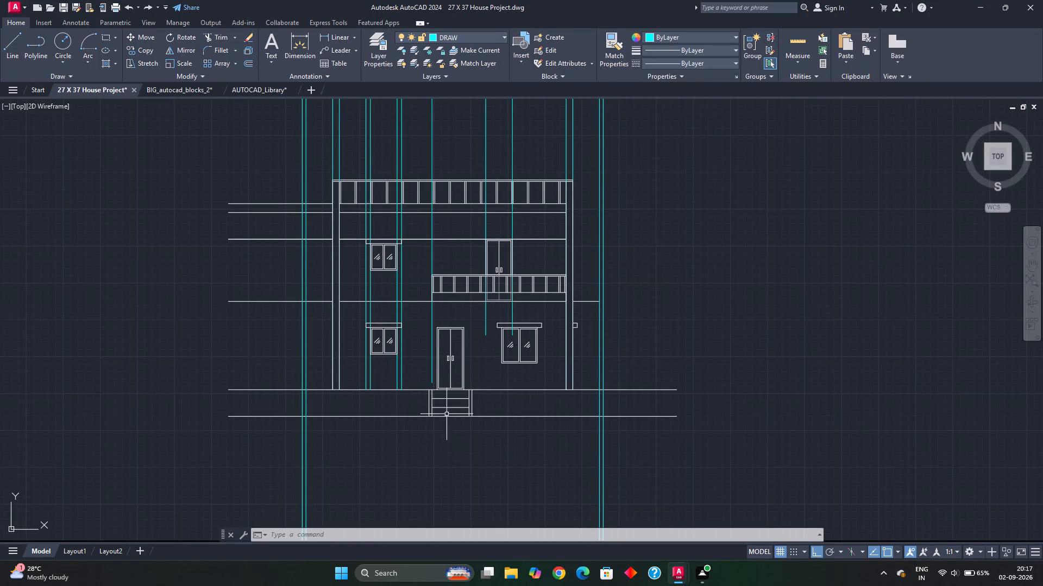
Extend the first-floor level line beside the right column to the outer ray of the right balcony.
{"action": "scroll", "coordinate": [582, 304], "scroll_direction": "up", "scroll_amount": 1}
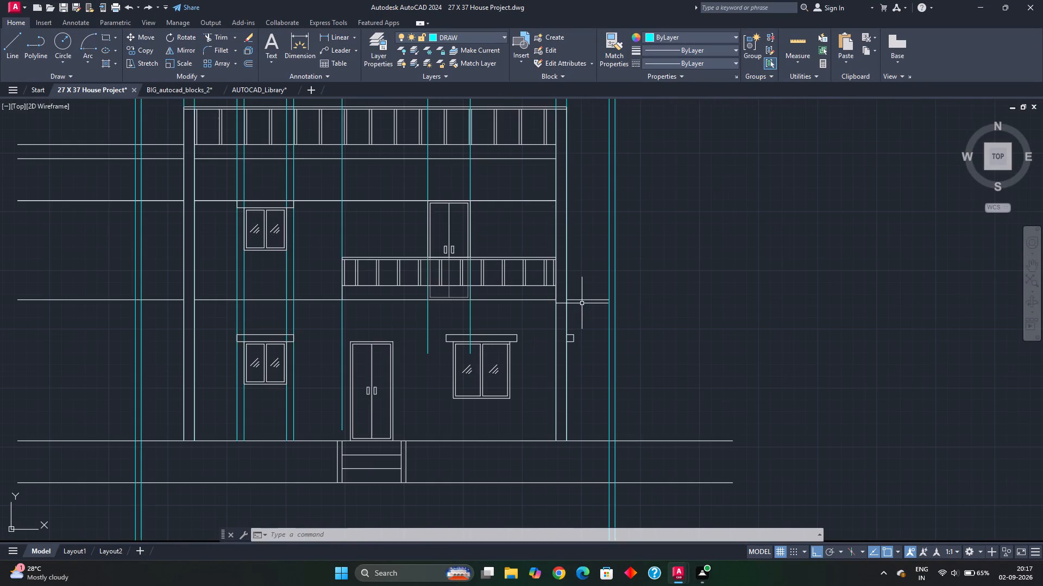
{"action": "middle_click_drag", "start_coordinate": [586, 310], "coordinate": [587, 316]}
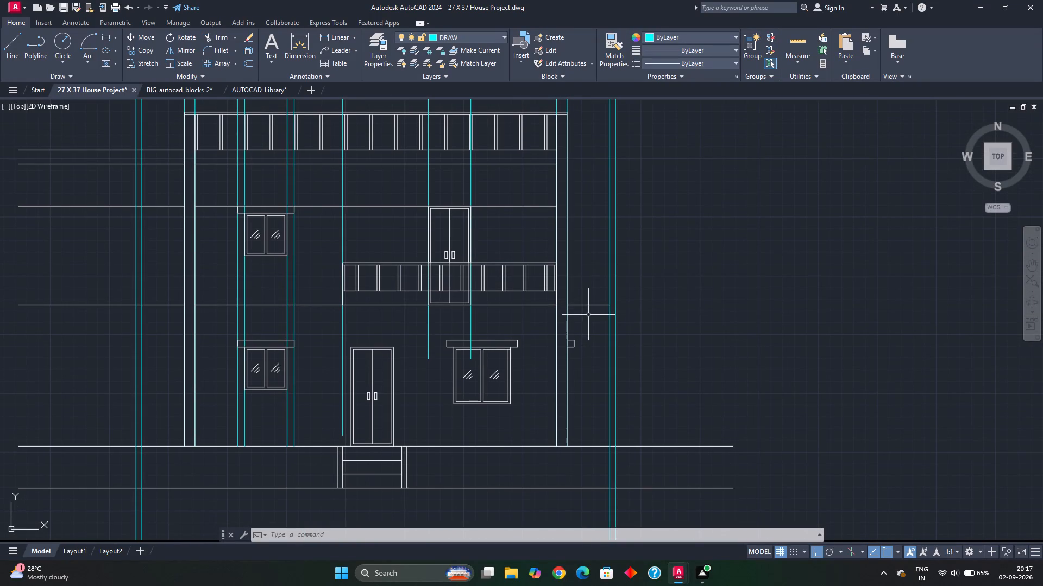
{"action": "scroll", "coordinate": [593, 305], "scroll_direction": "up", "scroll_amount": 1}
{"action": "key", "text": "e"}
{"action": "type", "text": "X"}
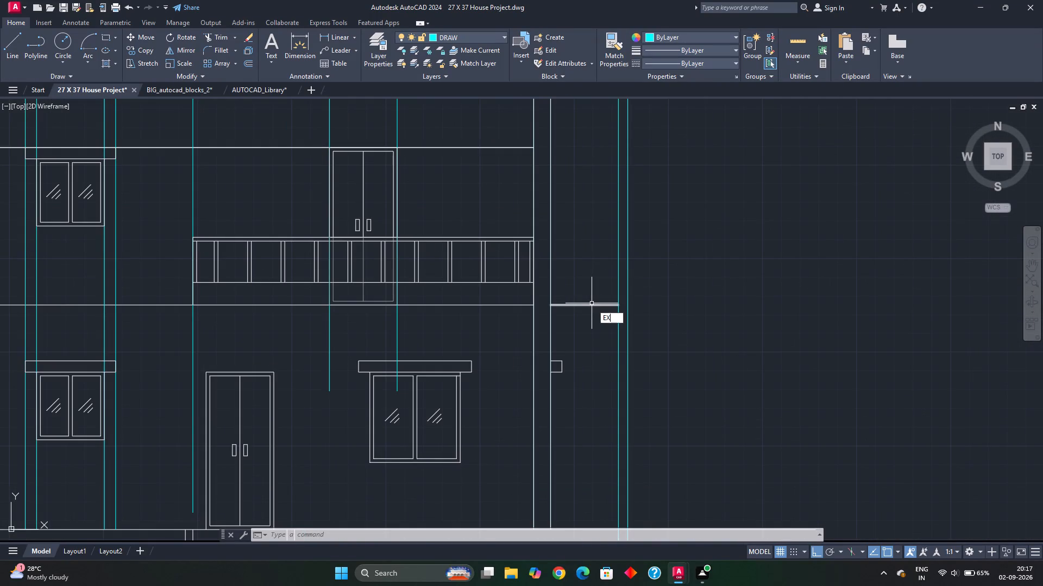
{"action": "key", "text": "space"}
{"action": "left_click", "coordinate": [606, 305]}
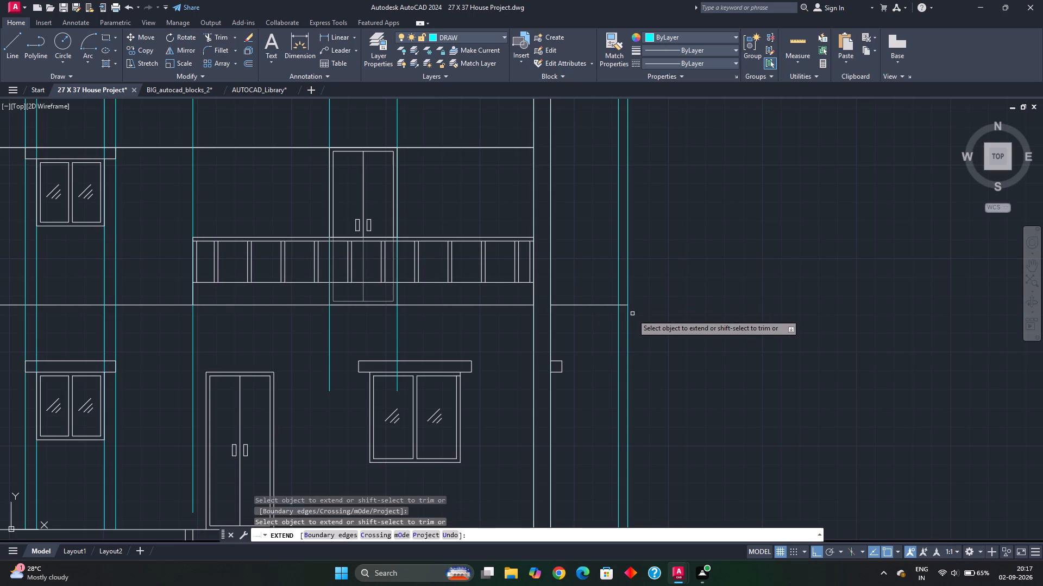
{"action": "key", "text": "Escape"}
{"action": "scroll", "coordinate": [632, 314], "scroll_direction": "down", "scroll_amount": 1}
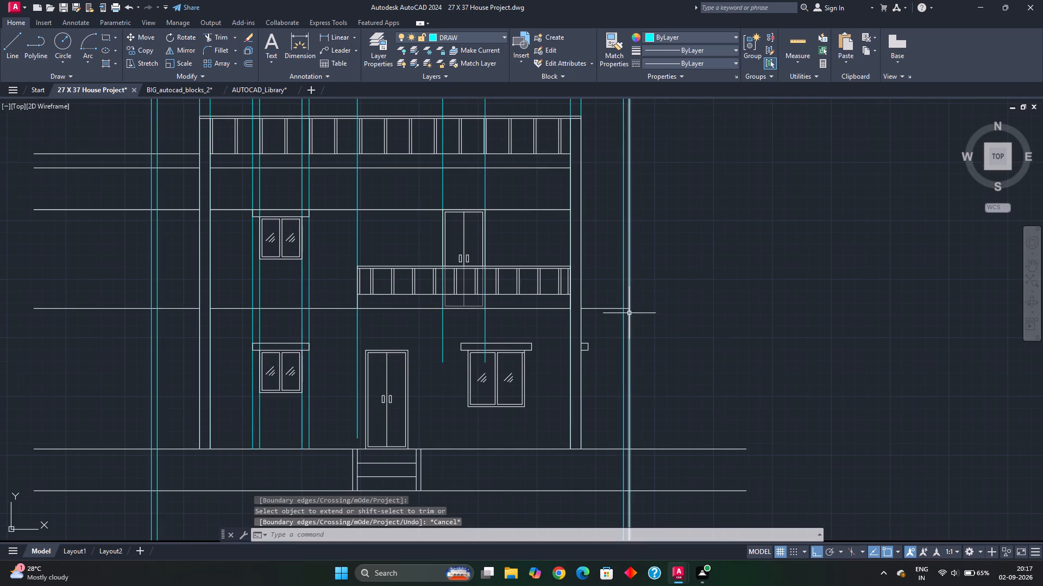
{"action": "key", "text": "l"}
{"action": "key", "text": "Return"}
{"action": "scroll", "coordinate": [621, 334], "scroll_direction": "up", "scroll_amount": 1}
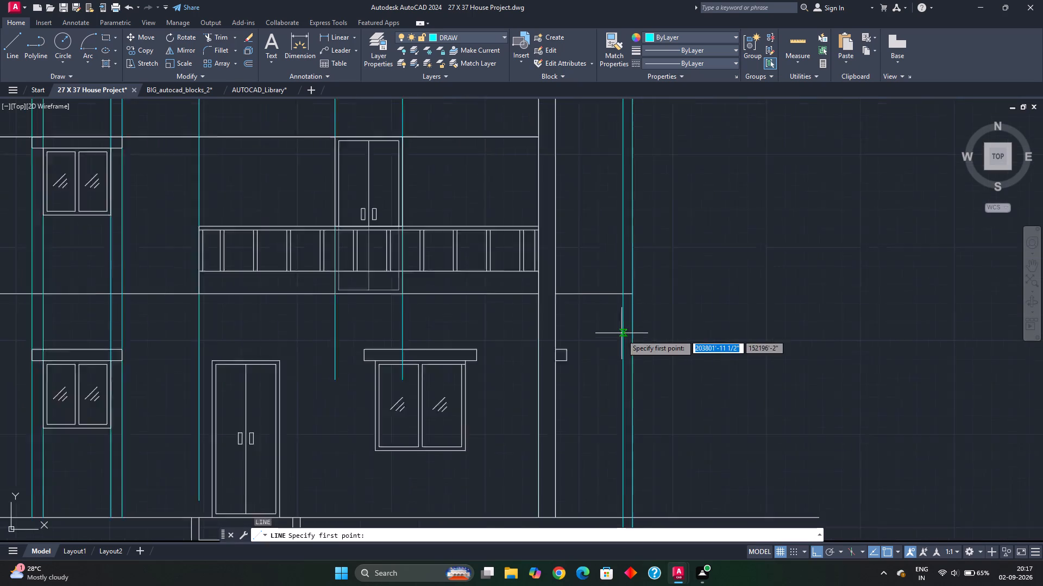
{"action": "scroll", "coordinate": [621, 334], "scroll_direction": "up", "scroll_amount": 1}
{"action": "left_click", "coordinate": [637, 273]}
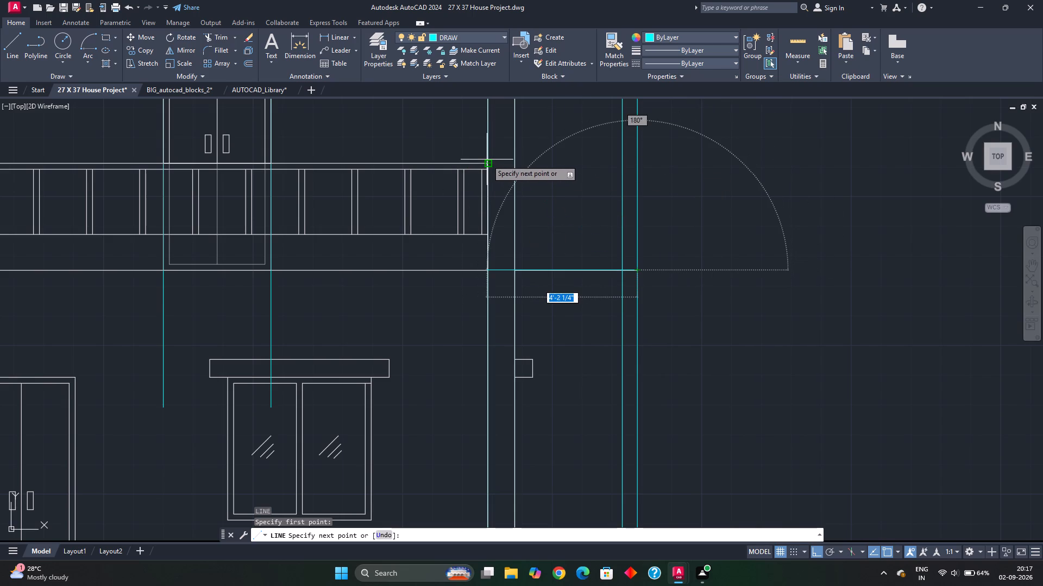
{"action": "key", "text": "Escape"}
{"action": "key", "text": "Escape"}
On layer 0, draw the right balcony wall outline between its two rays, from the first-floor level line up to the front railing's top.
{"action": "left_click", "coordinate": [496, 38]}
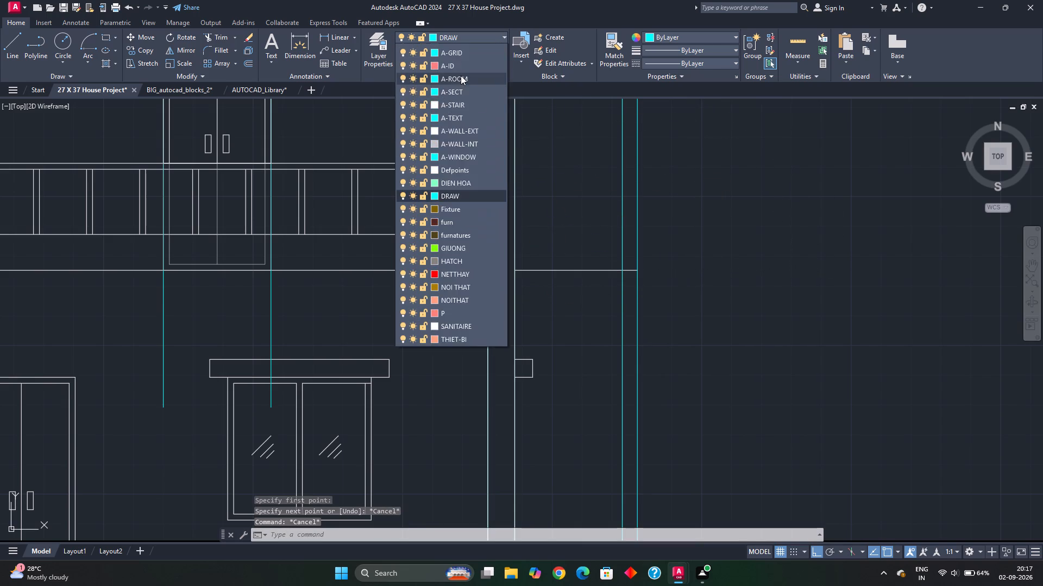
{"action": "left_click", "coordinate": [466, 54]}
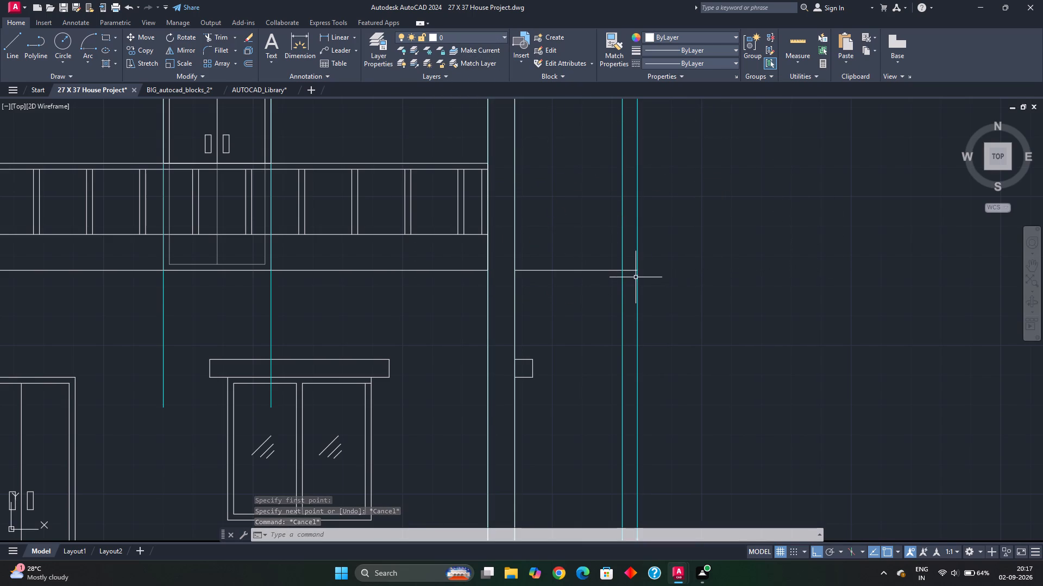
{"action": "key", "text": "space"}
{"action": "key", "text": "Escape"}
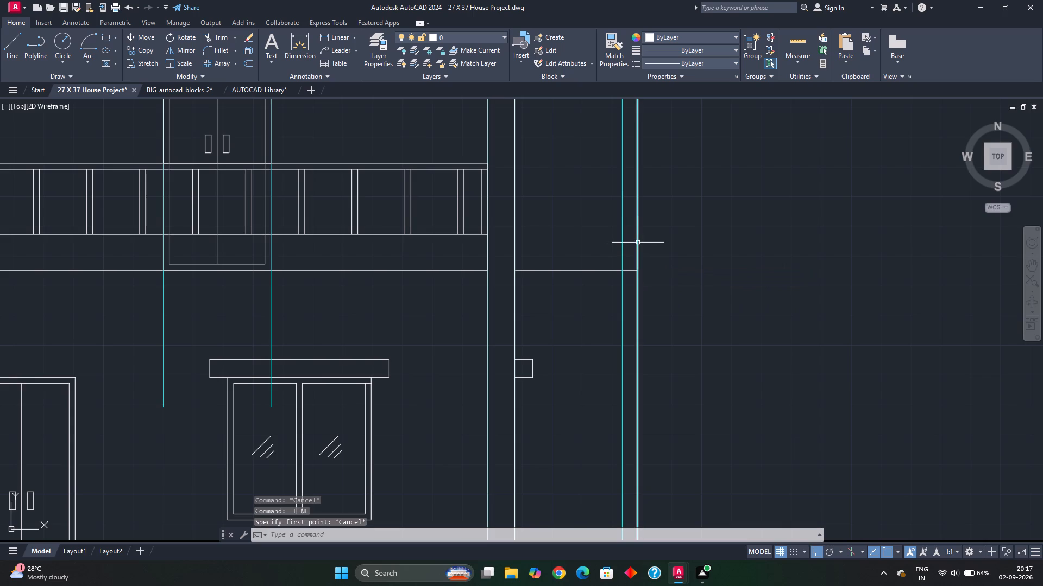
{"action": "key", "text": "Escape"}
{"action": "key", "text": "space"}
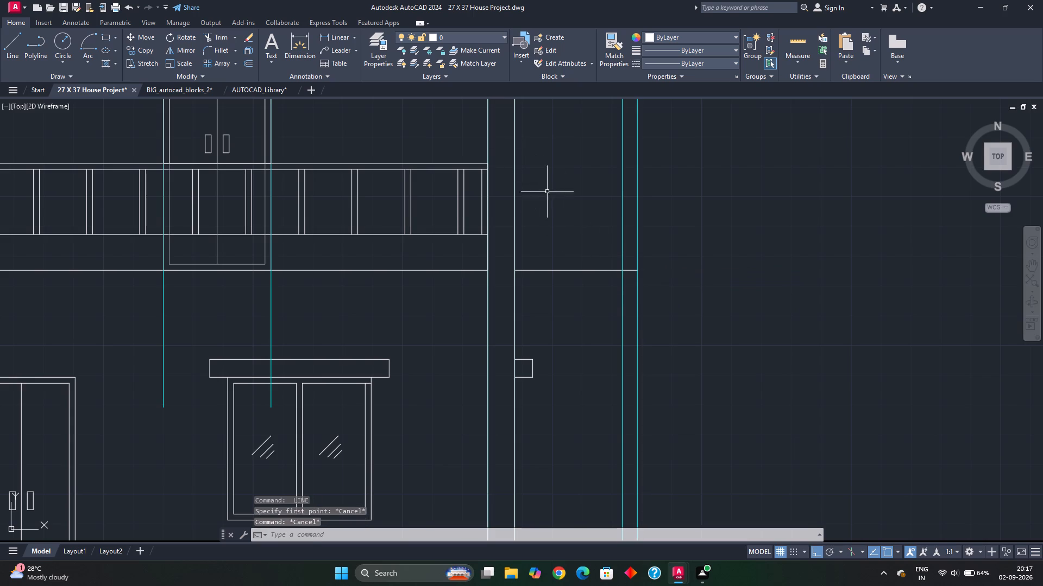
{"action": "left_click", "coordinate": [636, 271]}
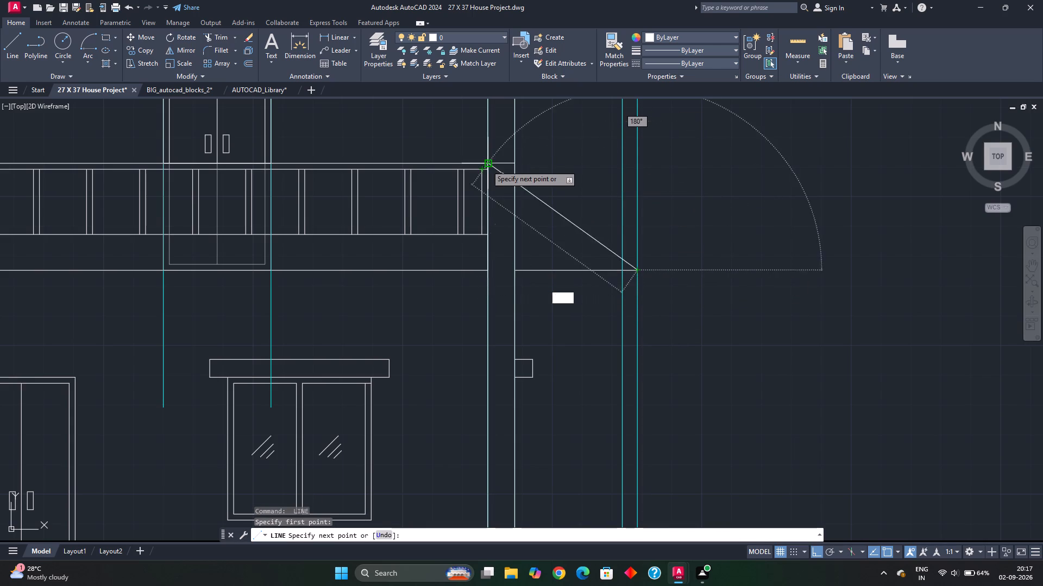
{"action": "scroll", "coordinate": [486, 164], "scroll_direction": "up", "scroll_amount": 3}
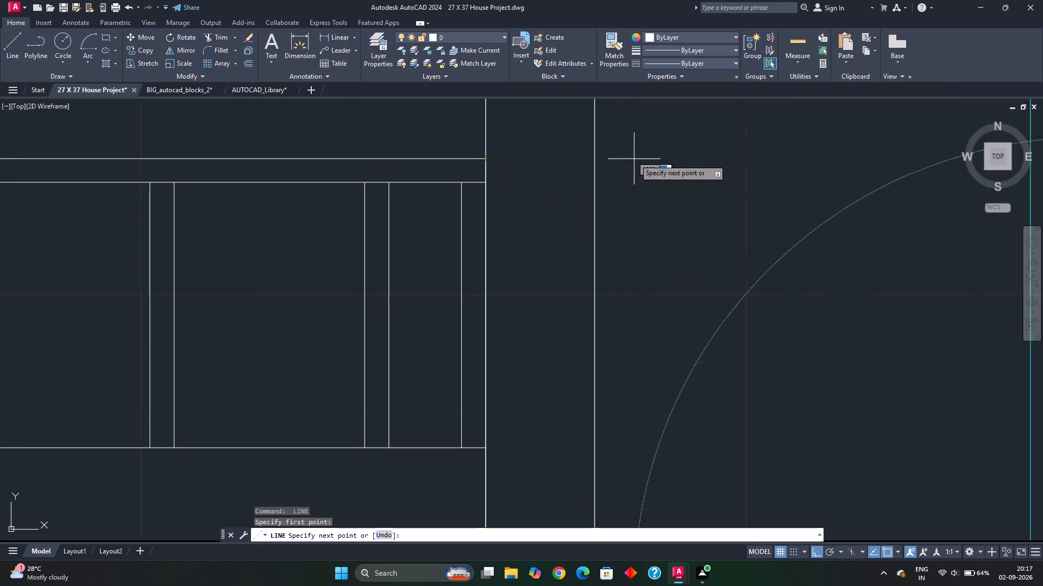
{"action": "scroll", "coordinate": [634, 159], "scroll_direction": "down", "scroll_amount": 2}
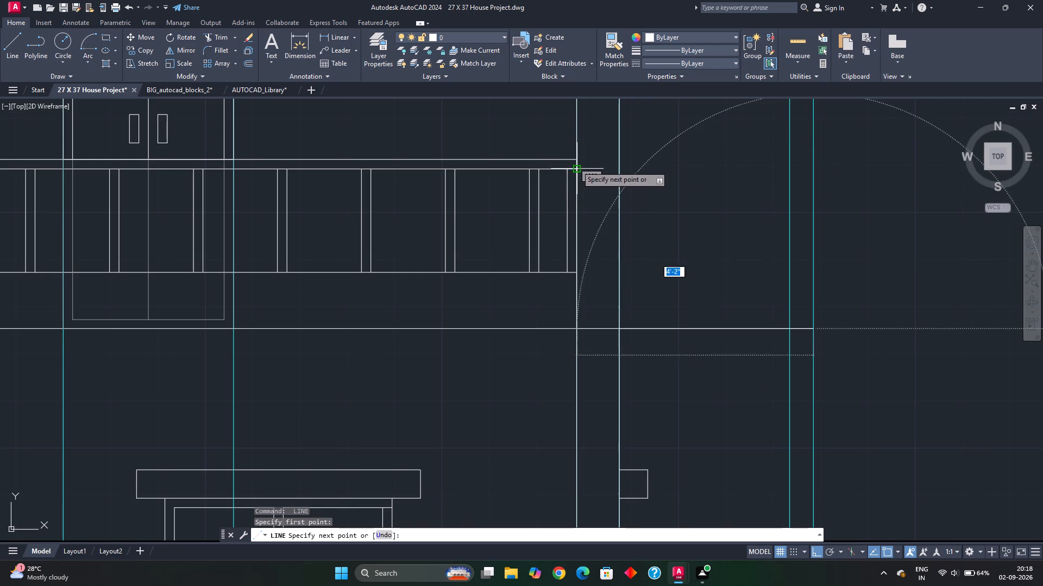
{"action": "left_click", "coordinate": [707, 160]}
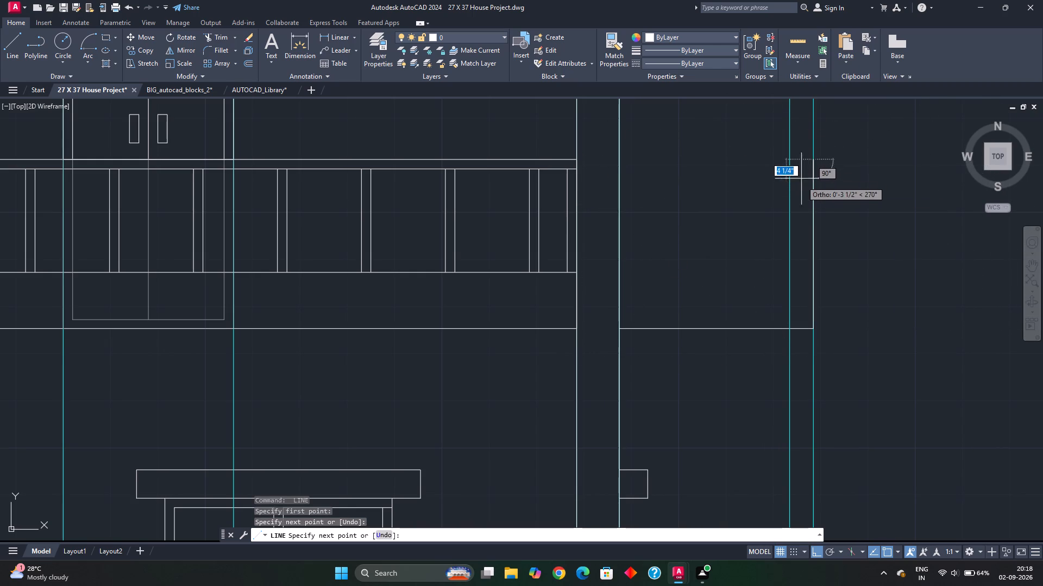
{"action": "left_click", "coordinate": [793, 160]}
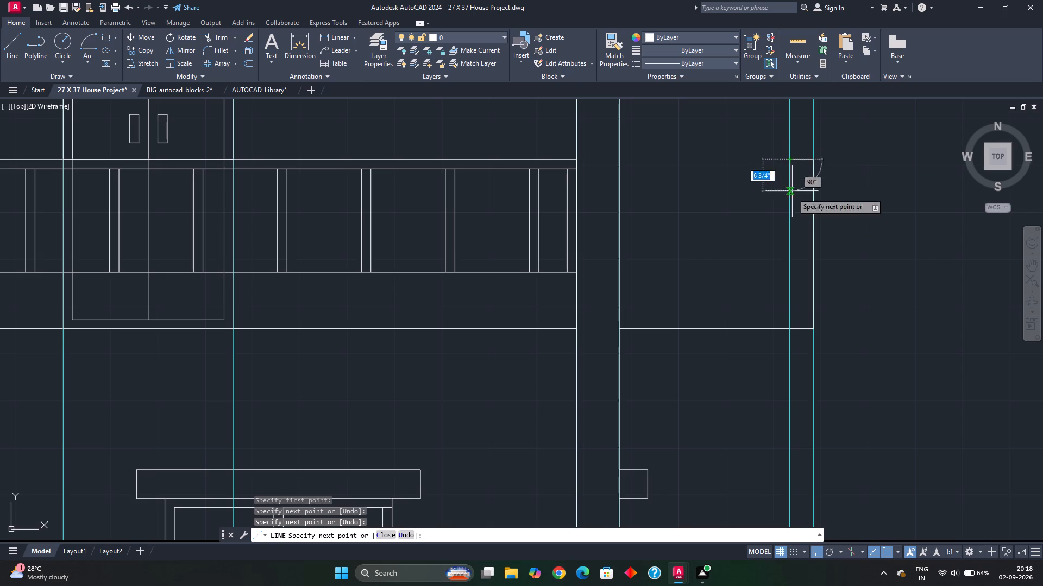
{"action": "left_click", "coordinate": [790, 328]}
{"action": "key", "text": "Escape"}
Copy the right balcony wall outline onto the two left balcony rays at the first-floor level line.
{"action": "scroll", "coordinate": [791, 298], "scroll_direction": "down", "scroll_amount": 2}
{"action": "scroll", "coordinate": [753, 257], "scroll_direction": "down", "scroll_amount": 1}
{"action": "middle_click_drag", "start_coordinate": [752, 261], "coordinate": [754, 268]}
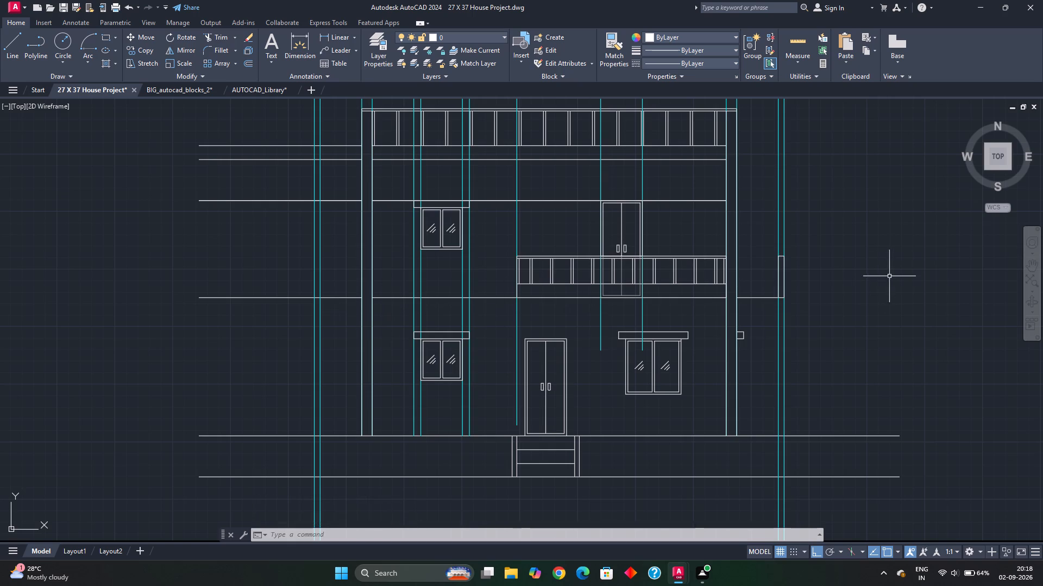
{"action": "scroll", "coordinate": [796, 281], "scroll_direction": "up", "scroll_amount": 1}
{"action": "left_click", "coordinate": [755, 228]}
{"action": "left_click", "coordinate": [792, 324]}
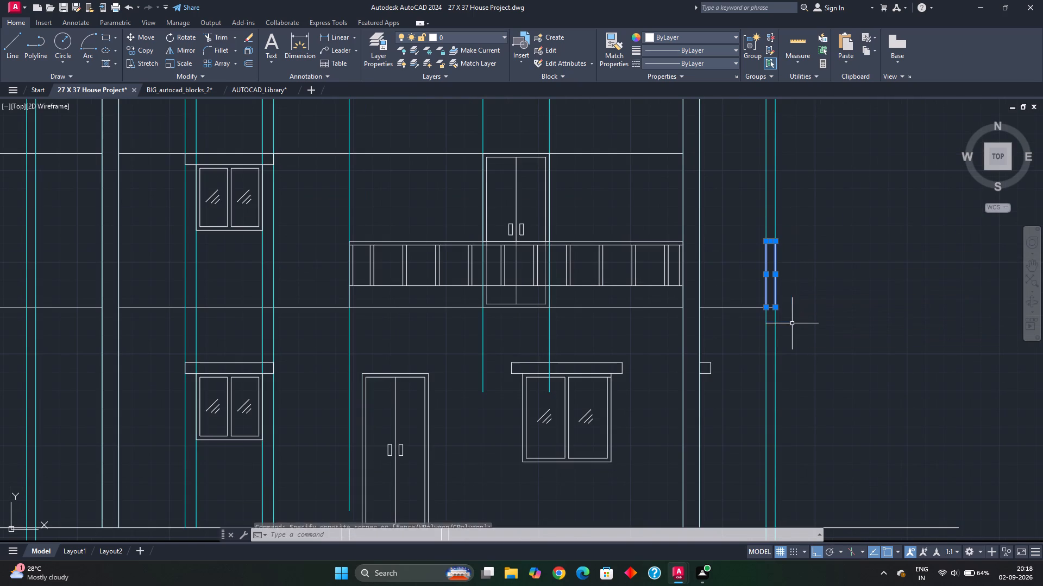
{"action": "scroll", "coordinate": [779, 307], "scroll_direction": "up", "scroll_amount": 1}
{"action": "key", "text": "c"}
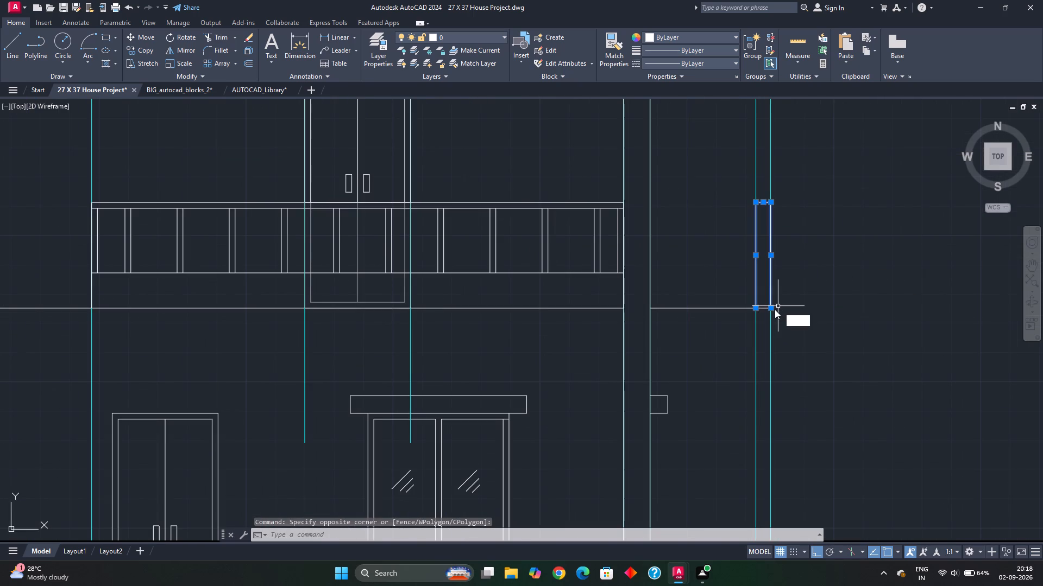
{"action": "key", "text": "o"}
{"action": "key", "text": "p"}
{"action": "key", "text": "Return"}
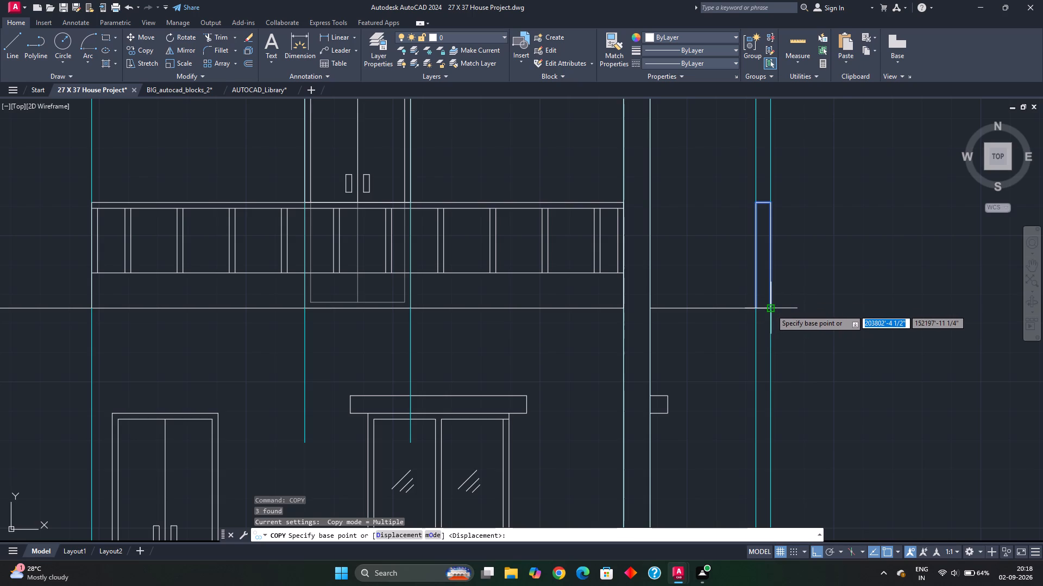
{"action": "left_click", "coordinate": [753, 309]}
{"action": "scroll", "coordinate": [595, 307], "scroll_direction": "down", "scroll_amount": 3}
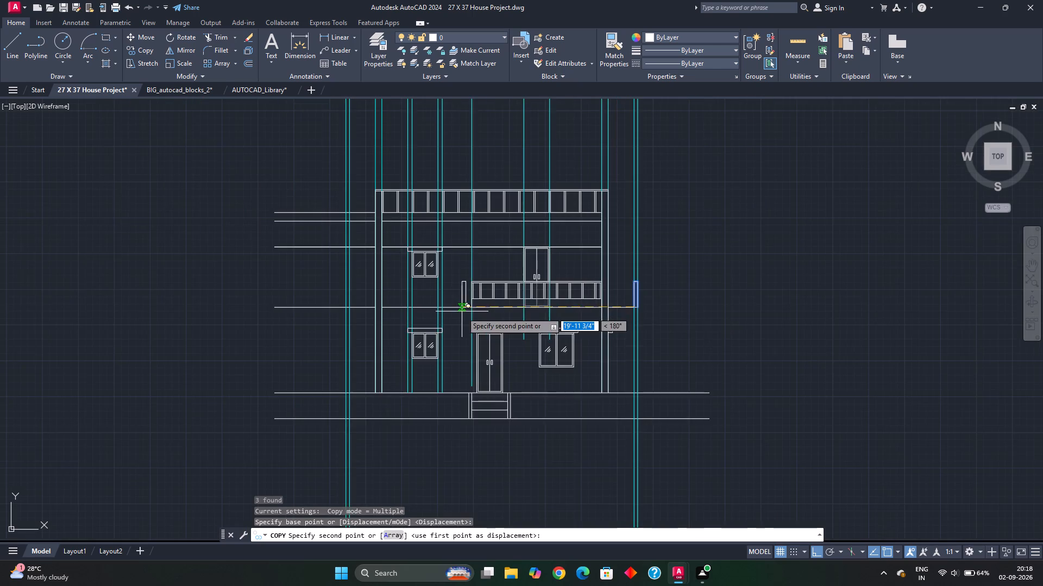
{"action": "middle_click_drag", "start_coordinate": [462, 312], "coordinate": [708, 286]}
{"action": "scroll", "coordinate": [615, 285], "scroll_direction": "up", "scroll_amount": 2}
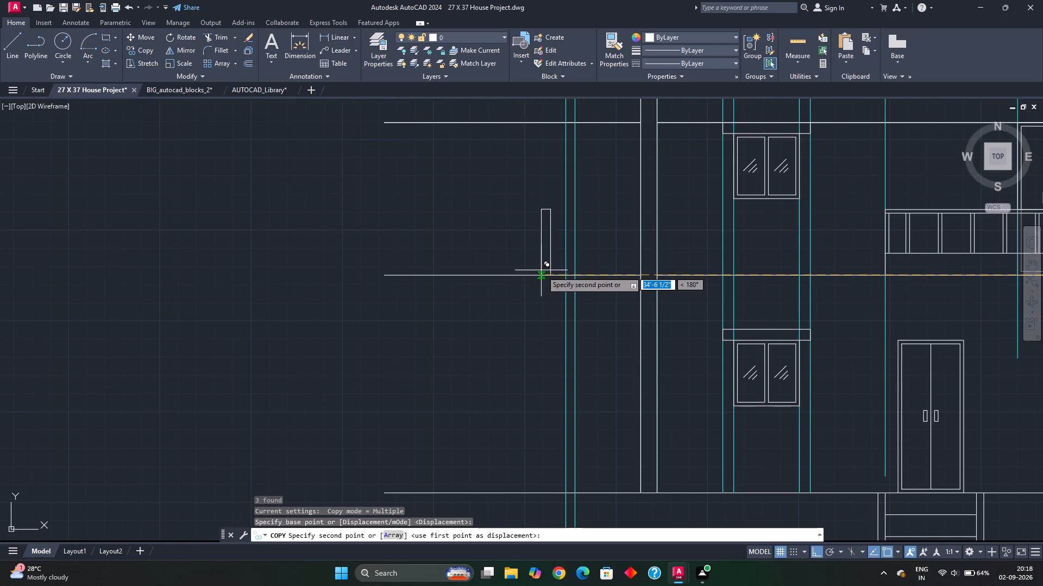
{"action": "scroll", "coordinate": [564, 274], "scroll_direction": "up", "scroll_amount": 3}
{"action": "left_click", "coordinate": [565, 281]}
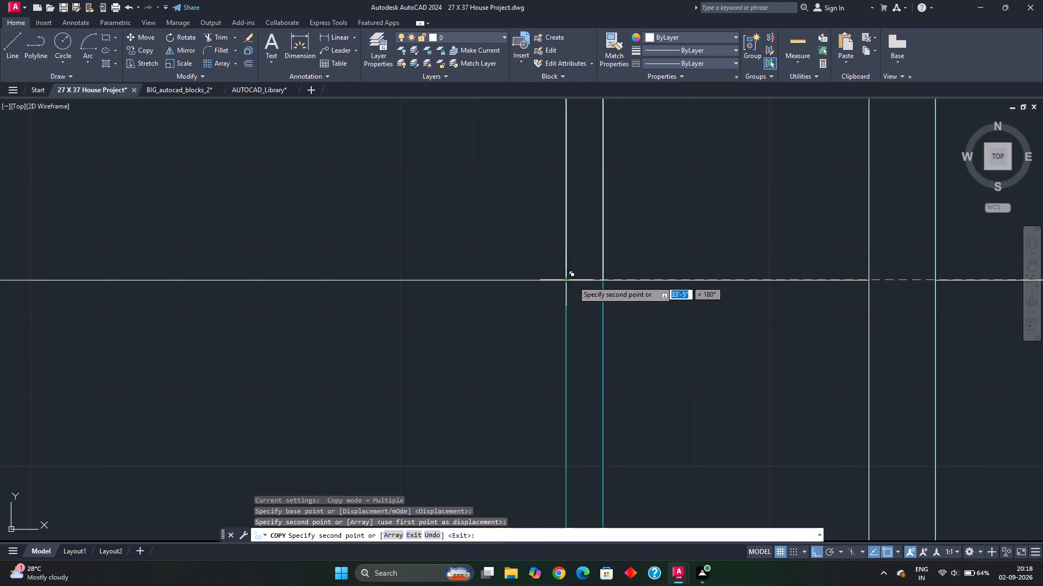
{"action": "key", "text": "Escape"}
Examine the elevation's side balcony walls against the first-floor plan and its projection rays.
{"action": "scroll", "coordinate": [615, 280], "scroll_direction": "down", "scroll_amount": 5}
{"action": "middle_click_drag", "start_coordinate": [649, 304], "coordinate": [604, 302]}
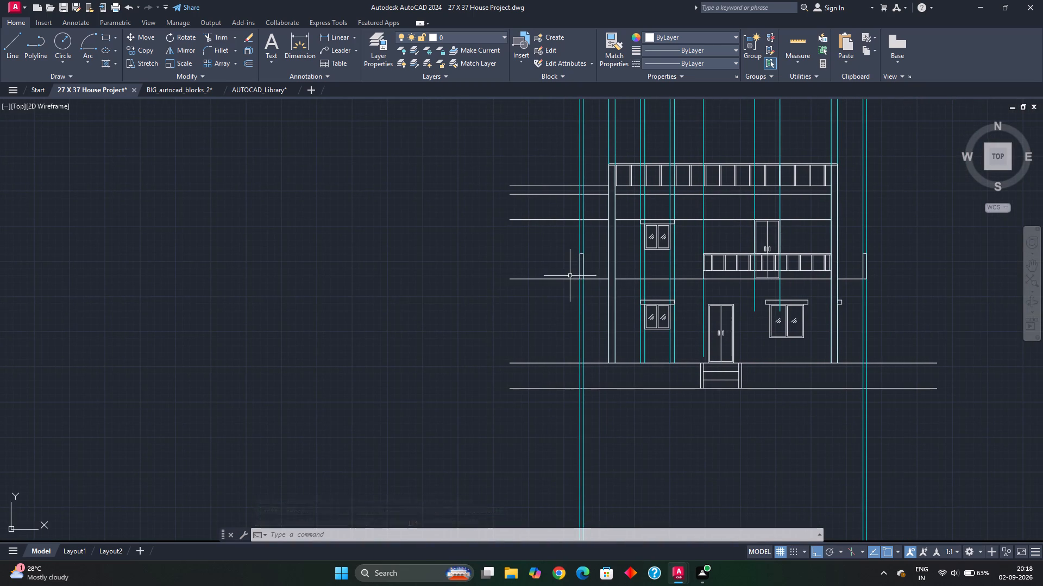
{"action": "scroll", "coordinate": [574, 270], "scroll_direction": "down", "scroll_amount": 1}
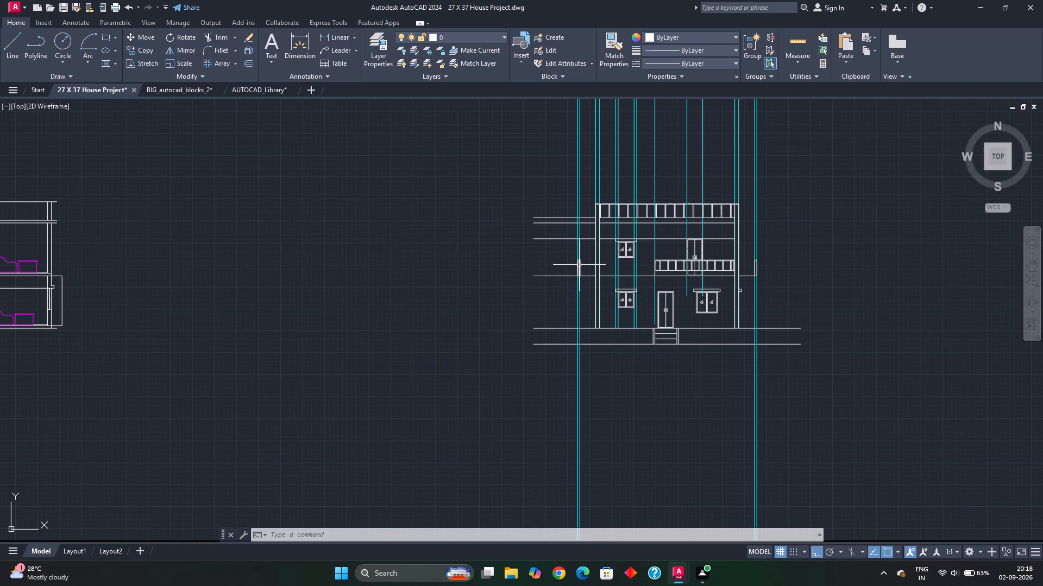
{"action": "middle_click_drag", "start_coordinate": [579, 227], "coordinate": [541, 410]}
{"action": "scroll", "coordinate": [541, 410], "scroll_direction": "down", "scroll_amount": 1}
{"action": "middle_click_drag", "start_coordinate": [563, 323], "coordinate": [563, 343]}
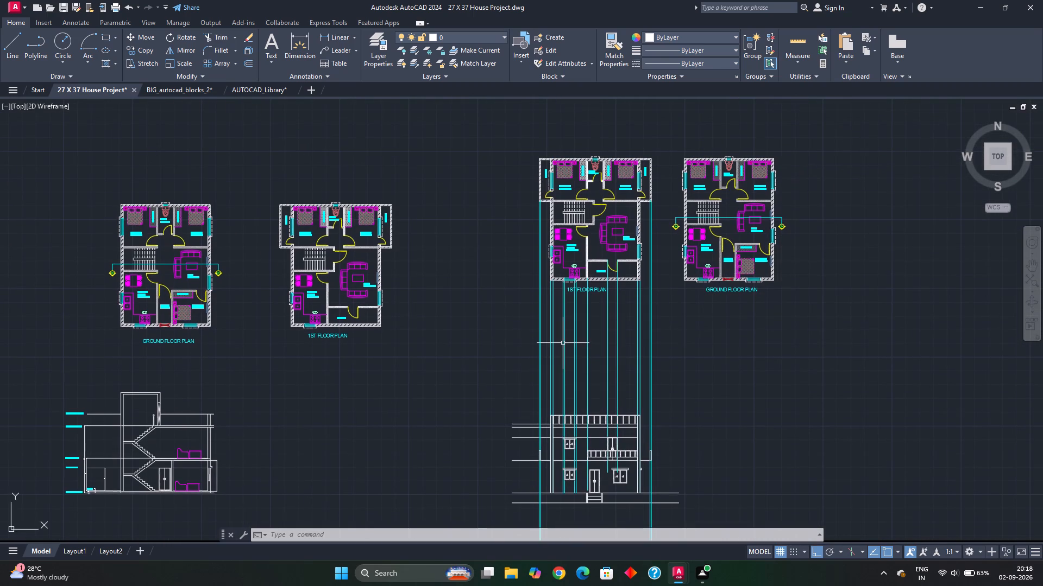
{"action": "middle_click_drag", "start_coordinate": [563, 344], "coordinate": [525, 172]}
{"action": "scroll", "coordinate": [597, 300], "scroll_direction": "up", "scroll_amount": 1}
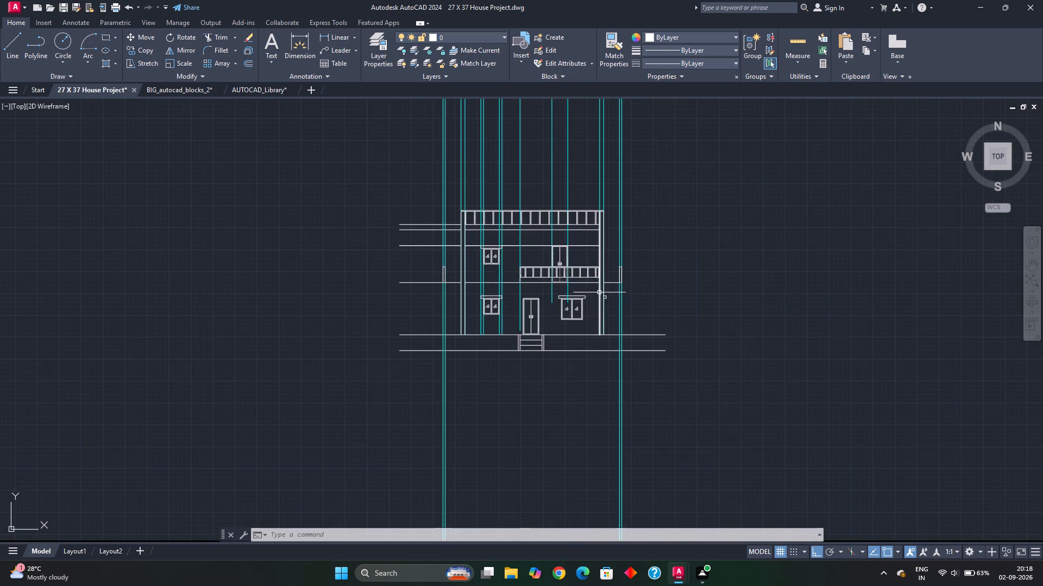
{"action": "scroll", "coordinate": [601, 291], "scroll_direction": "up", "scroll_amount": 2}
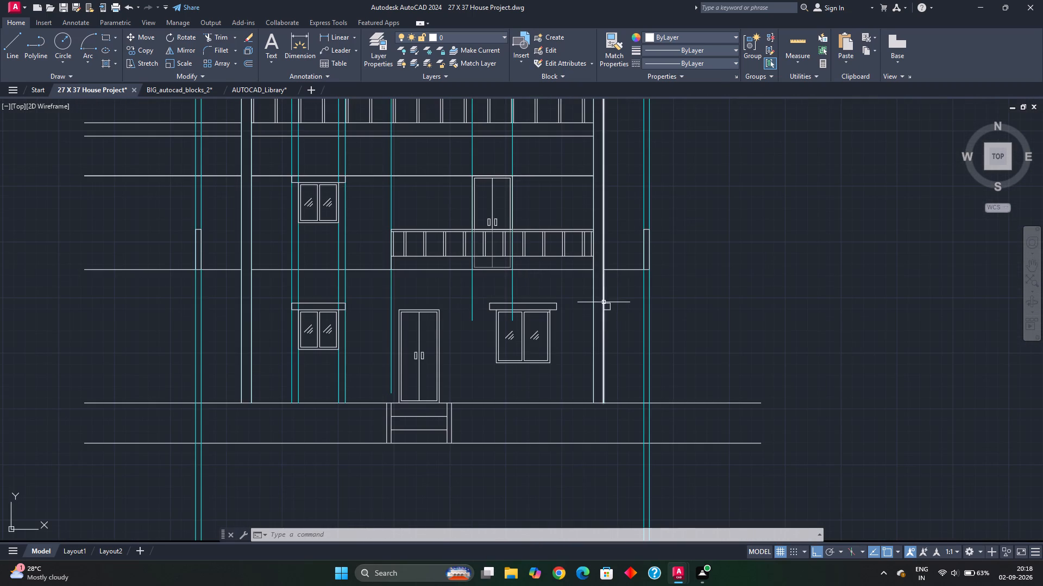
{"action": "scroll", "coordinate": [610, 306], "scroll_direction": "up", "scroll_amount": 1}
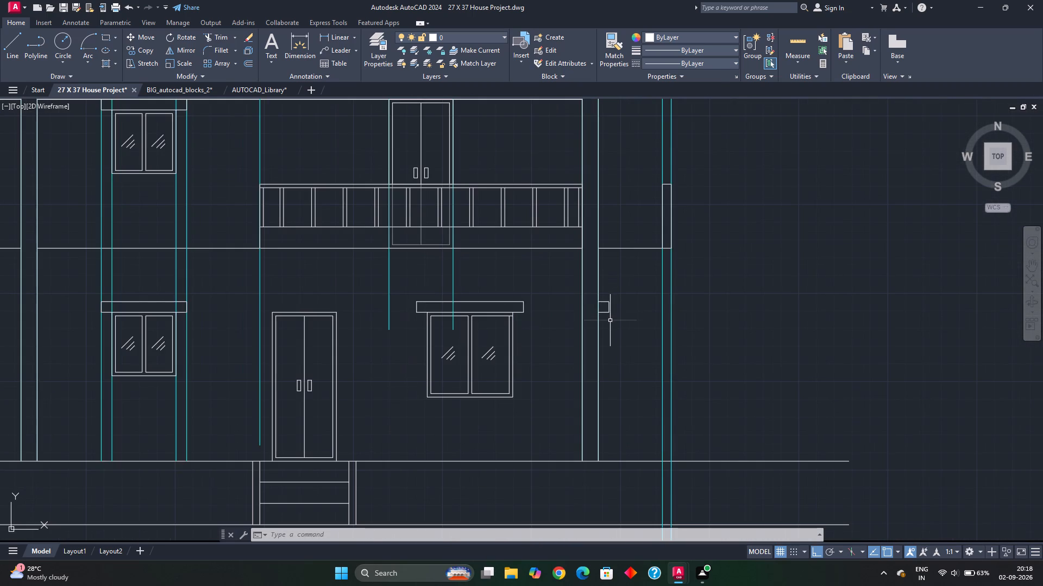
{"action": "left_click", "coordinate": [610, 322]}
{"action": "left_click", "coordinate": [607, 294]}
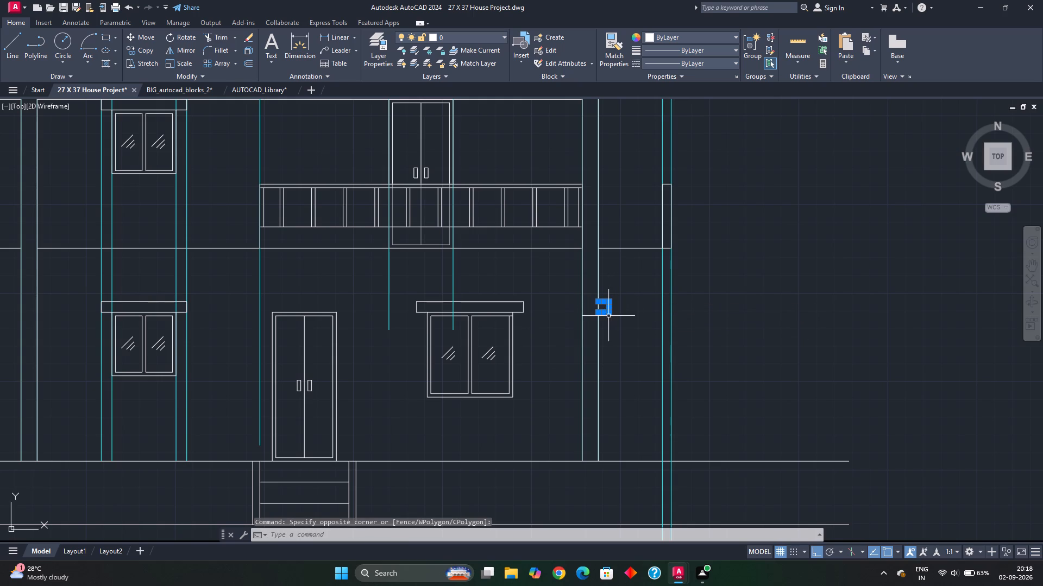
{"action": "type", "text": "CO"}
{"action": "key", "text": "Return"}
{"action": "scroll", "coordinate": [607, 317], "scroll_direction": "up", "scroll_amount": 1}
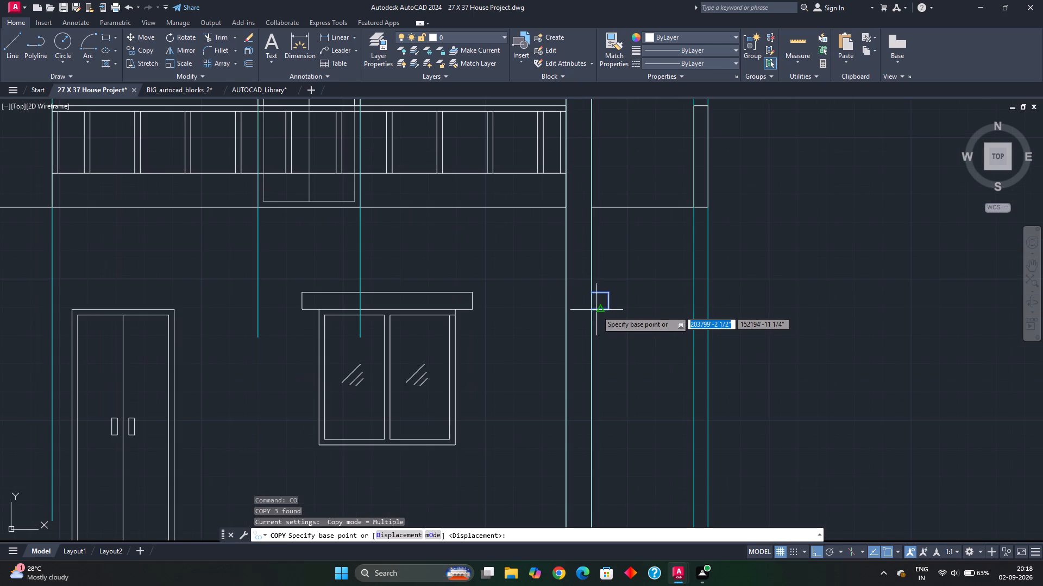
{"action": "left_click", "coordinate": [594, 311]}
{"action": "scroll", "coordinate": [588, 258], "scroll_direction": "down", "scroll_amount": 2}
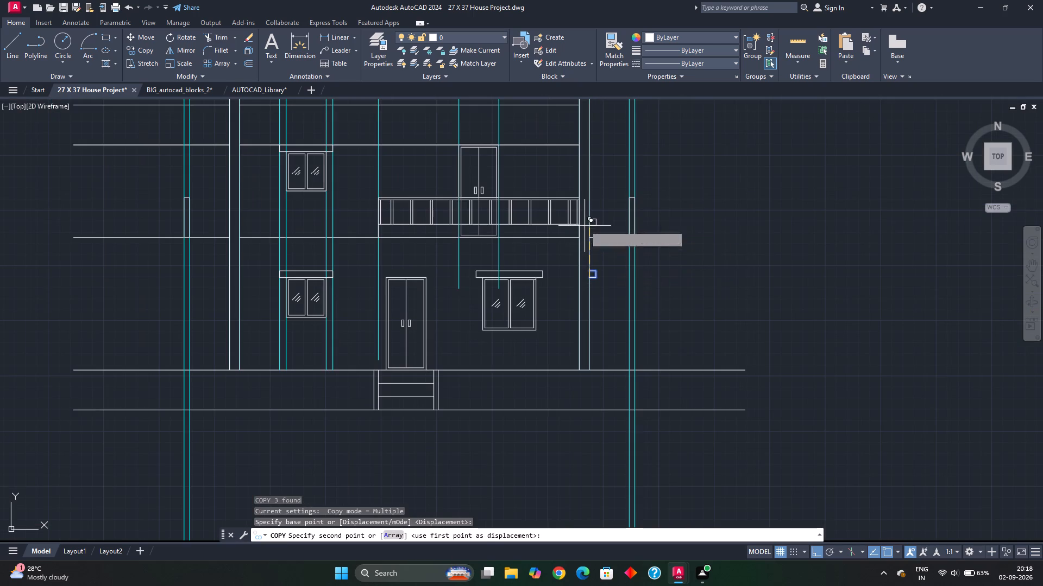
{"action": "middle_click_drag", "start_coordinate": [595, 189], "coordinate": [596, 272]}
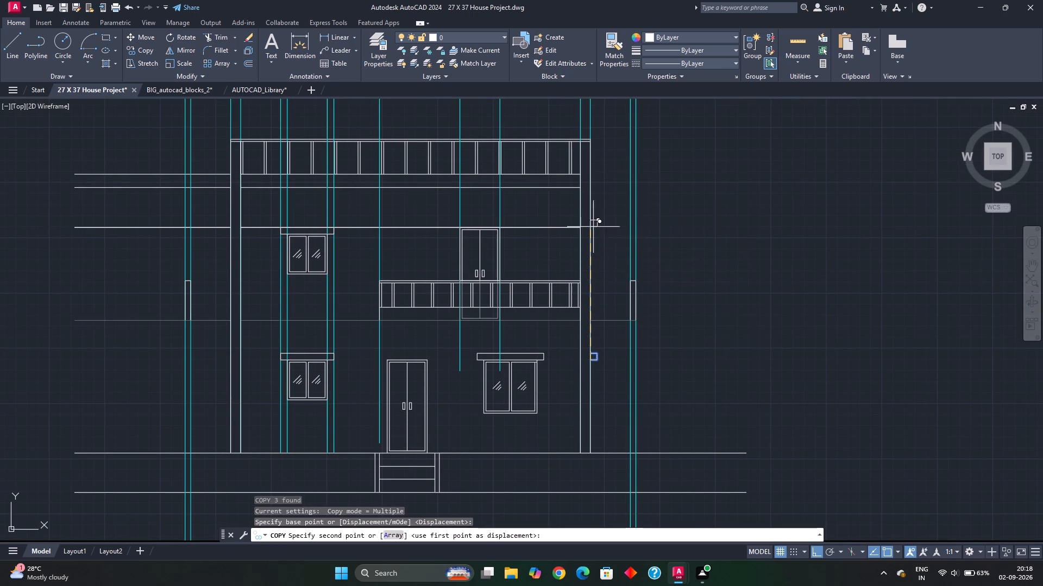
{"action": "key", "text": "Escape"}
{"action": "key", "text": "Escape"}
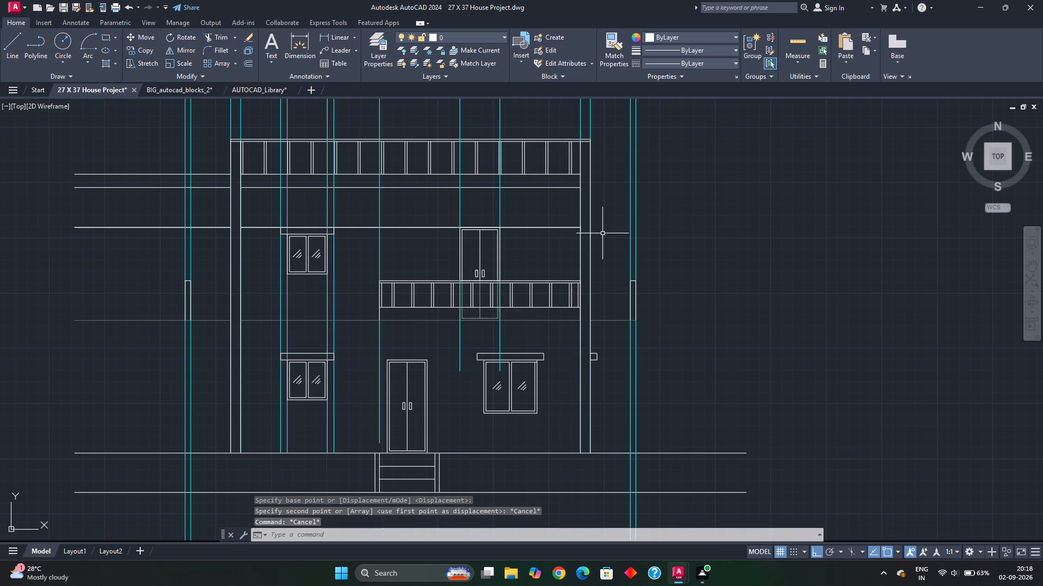
Extend the first-floor window shade's top level line past the right column to the inner ray of the right balcony.
{"action": "type", "text": "EX"}
{"action": "key", "text": "space"}
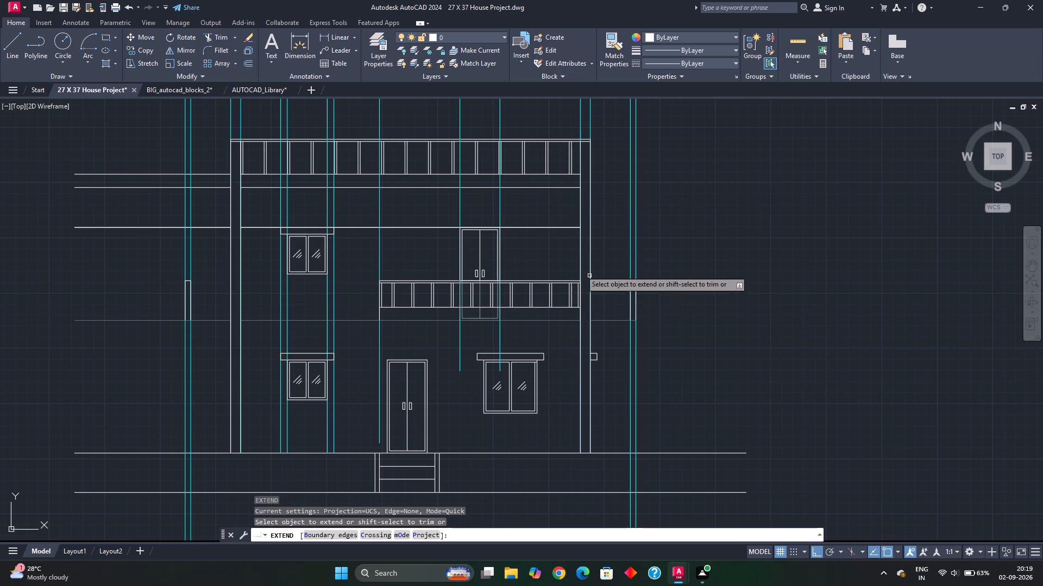
{"action": "left_click", "coordinate": [560, 229]}
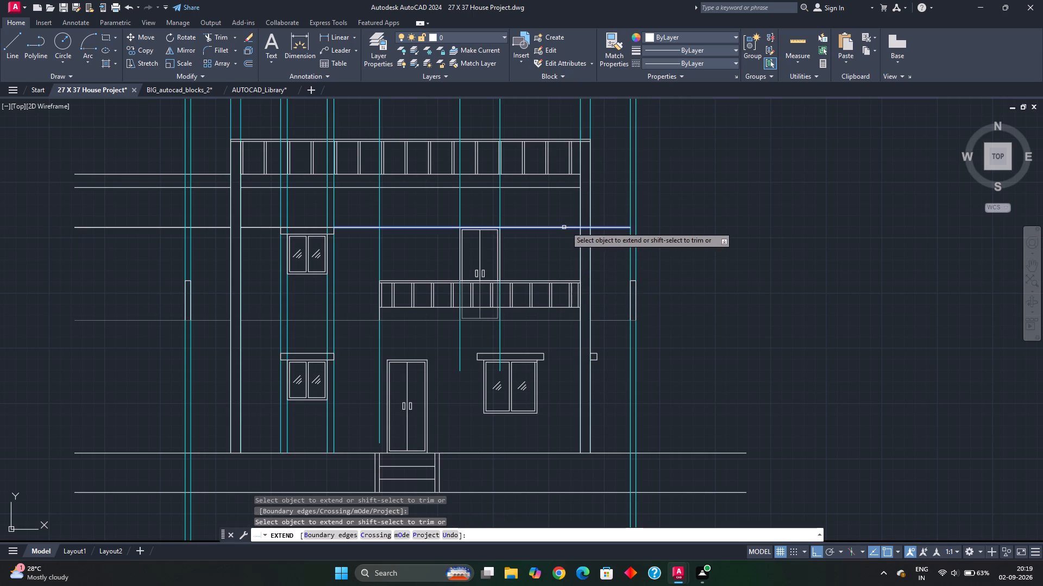
{"action": "double_click", "coordinate": [567, 225]}
{"action": "left_click", "coordinate": [562, 239]}
{"action": "key", "text": "Escape"}
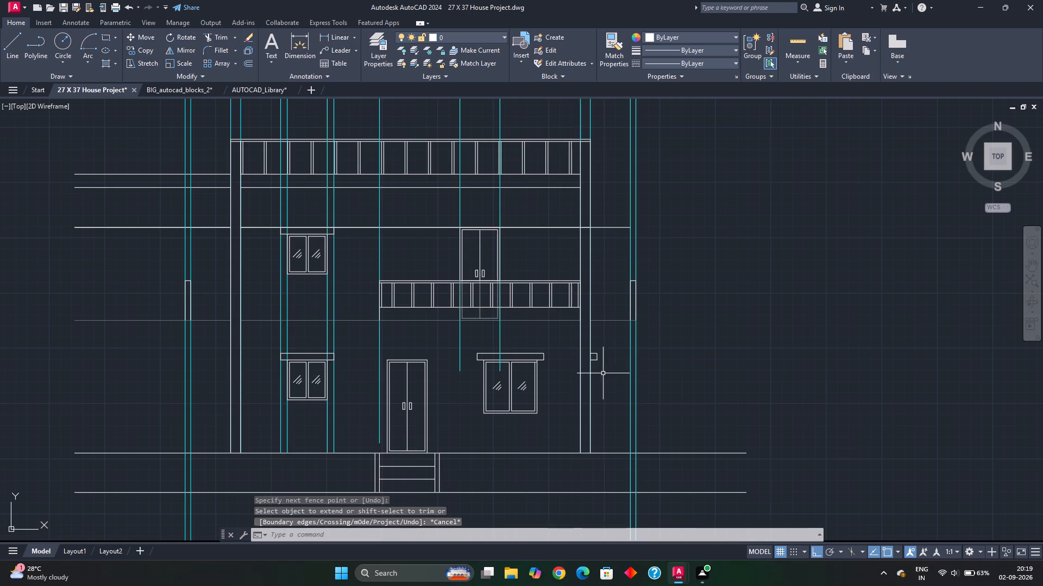
Copy the small ground-floor shade beside the right column straight up to the first-floor shade level line.
{"action": "scroll", "coordinate": [603, 373], "scroll_direction": "up", "scroll_amount": 3}
{"action": "left_click", "coordinate": [577, 346]}
{"action": "left_click", "coordinate": [565, 291]}
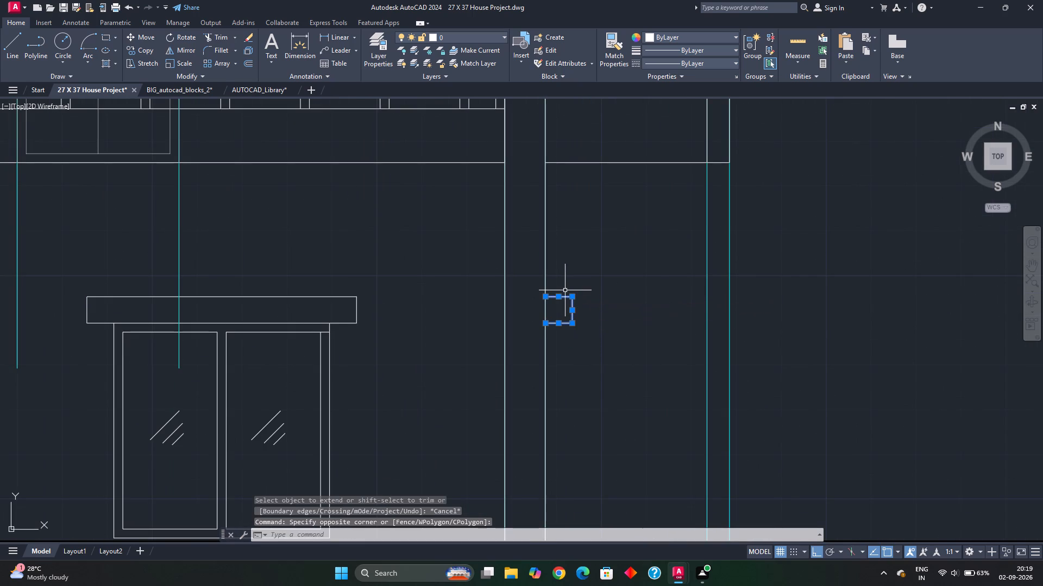
{"action": "key", "text": "c"}
{"action": "key", "text": "o"}
{"action": "key", "text": "Return"}
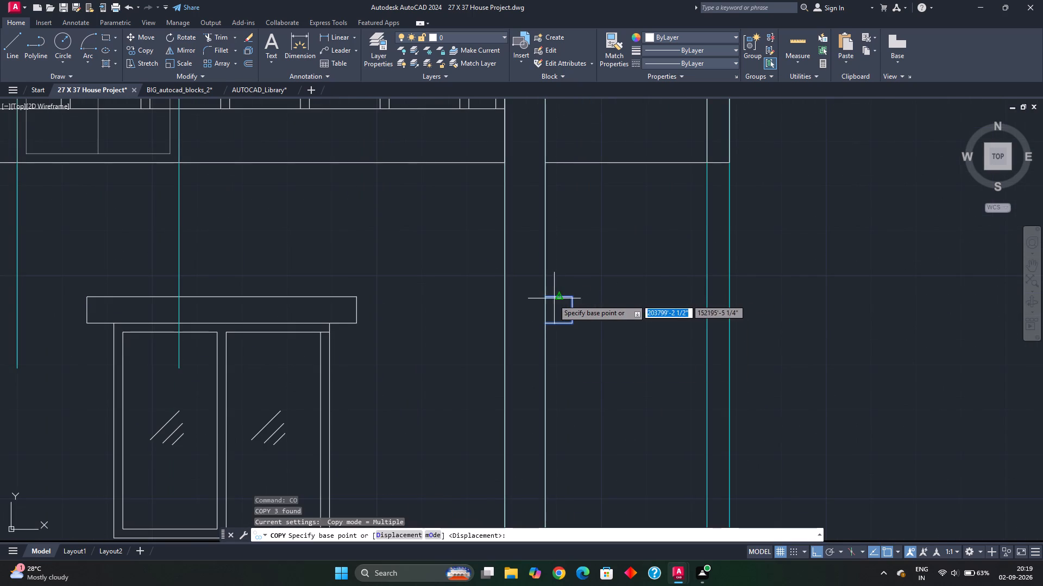
{"action": "left_click", "coordinate": [548, 299]}
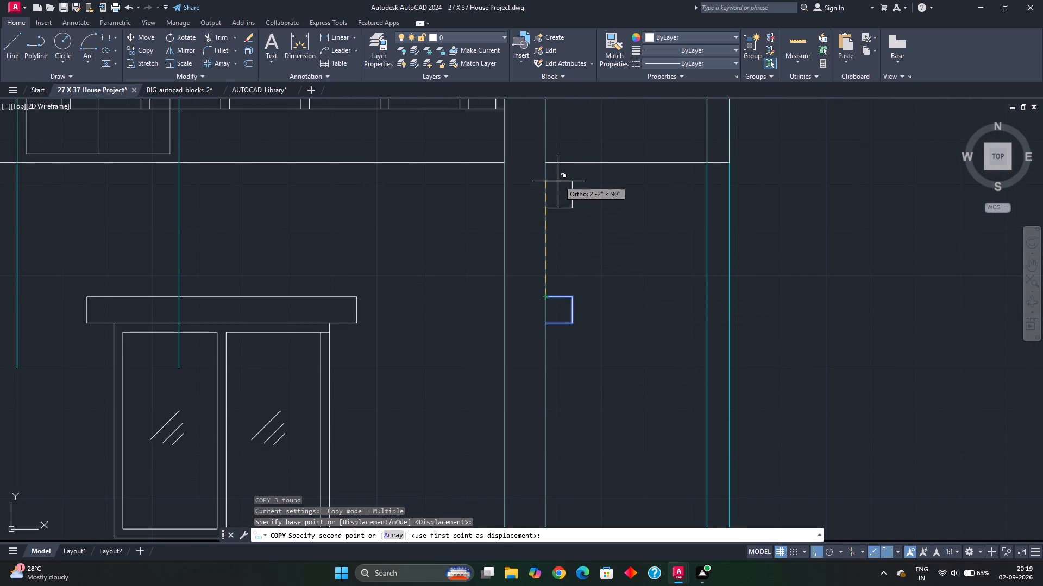
{"action": "middle_click_drag", "start_coordinate": [560, 179], "coordinate": [562, 489]}
{"action": "scroll", "coordinate": [563, 343], "scroll_direction": "down", "scroll_amount": 2}
{"action": "middle_click_drag", "start_coordinate": [567, 316], "coordinate": [568, 387]}
{"action": "scroll", "coordinate": [562, 344], "scroll_direction": "up", "scroll_amount": 3}
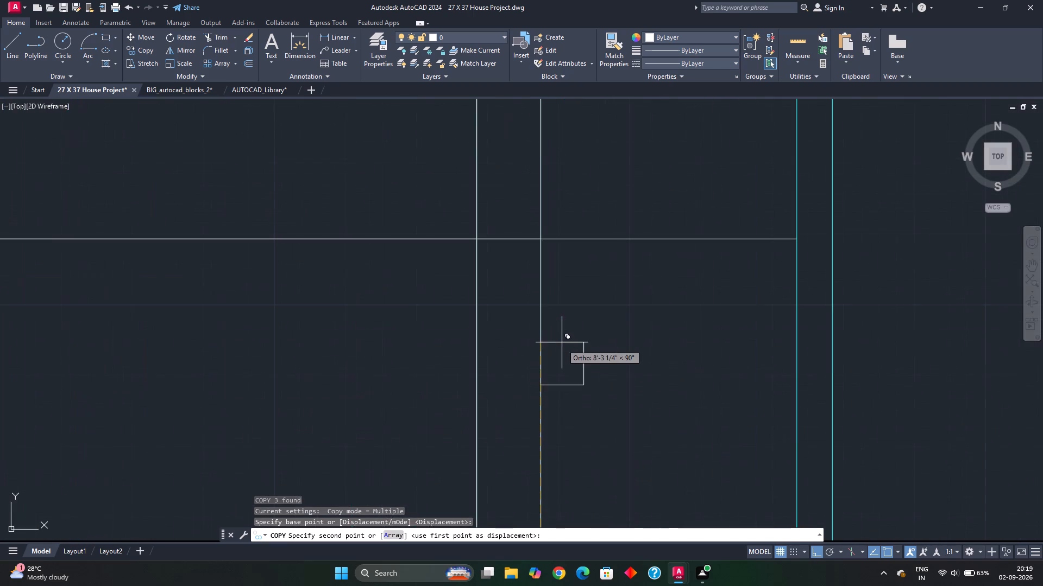
{"action": "left_click", "coordinate": [540, 241]}
{"action": "key", "text": "Escape"}
{"action": "scroll", "coordinate": [551, 291], "scroll_direction": "down", "scroll_amount": 2}
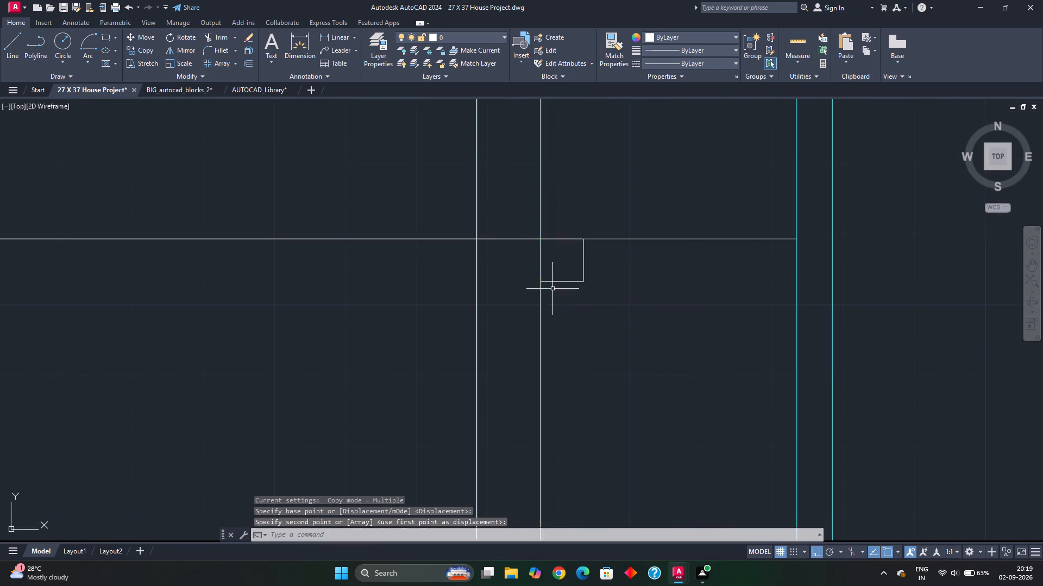
Copy the small ground-floor side shade from the right column to just outside the left balcony rays, below the first-floor shade level line.
{"action": "scroll", "coordinate": [551, 291], "scroll_direction": "down", "scroll_amount": 1}
{"action": "scroll", "coordinate": [557, 388], "scroll_direction": "down", "scroll_amount": 1}
{"action": "middle_click_drag", "start_coordinate": [557, 399], "coordinate": [560, 330]}
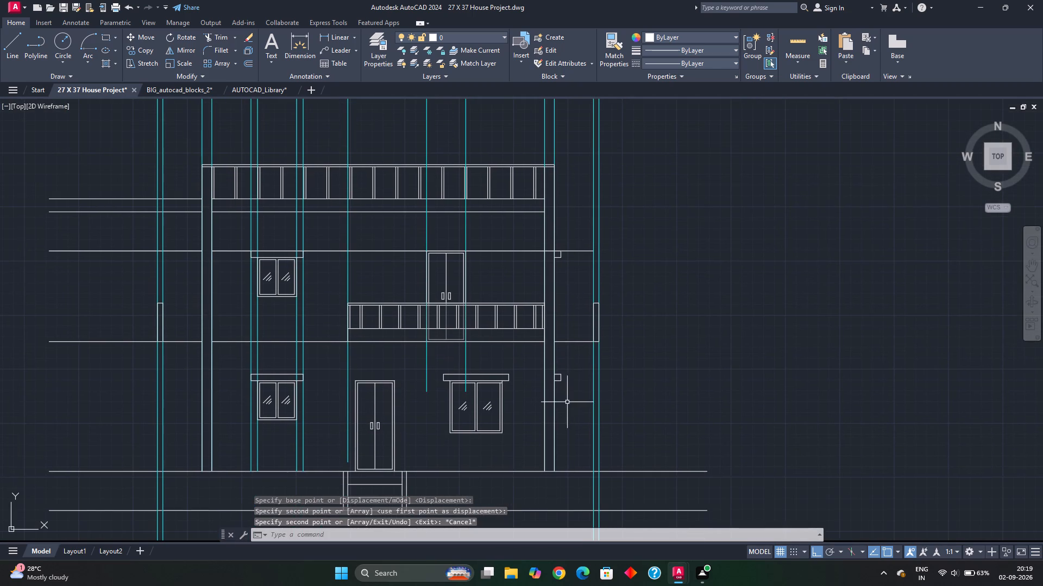
{"action": "left_click", "coordinate": [559, 383]}
{"action": "scroll", "coordinate": [557, 383], "scroll_direction": "up", "scroll_amount": 2}
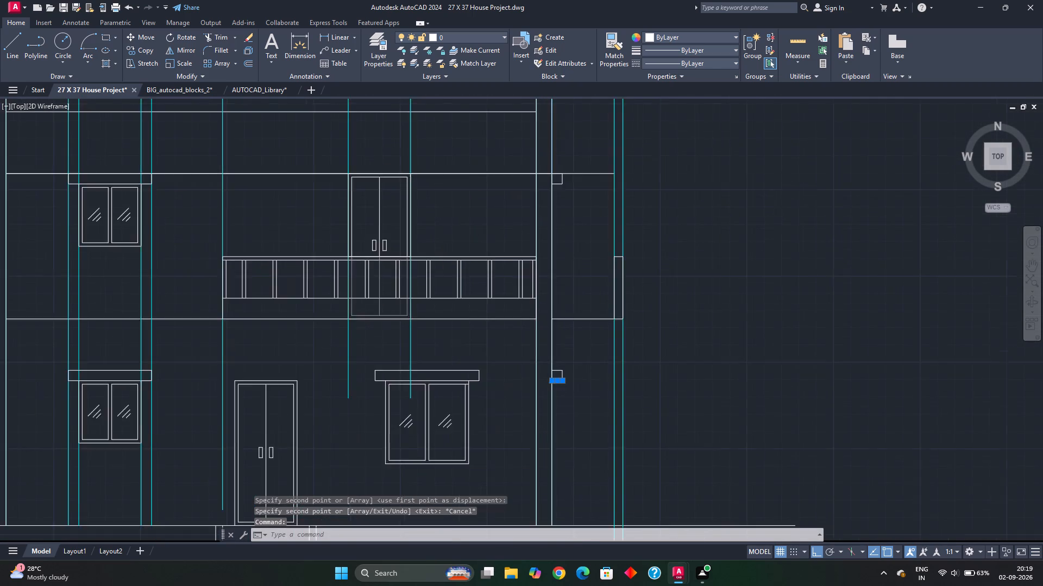
{"action": "key", "text": "Escape"}
{"action": "left_click", "coordinate": [563, 396]}
{"action": "left_click", "coordinate": [558, 357]}
{"action": "scroll", "coordinate": [568, 379], "scroll_direction": "up", "scroll_amount": 1}
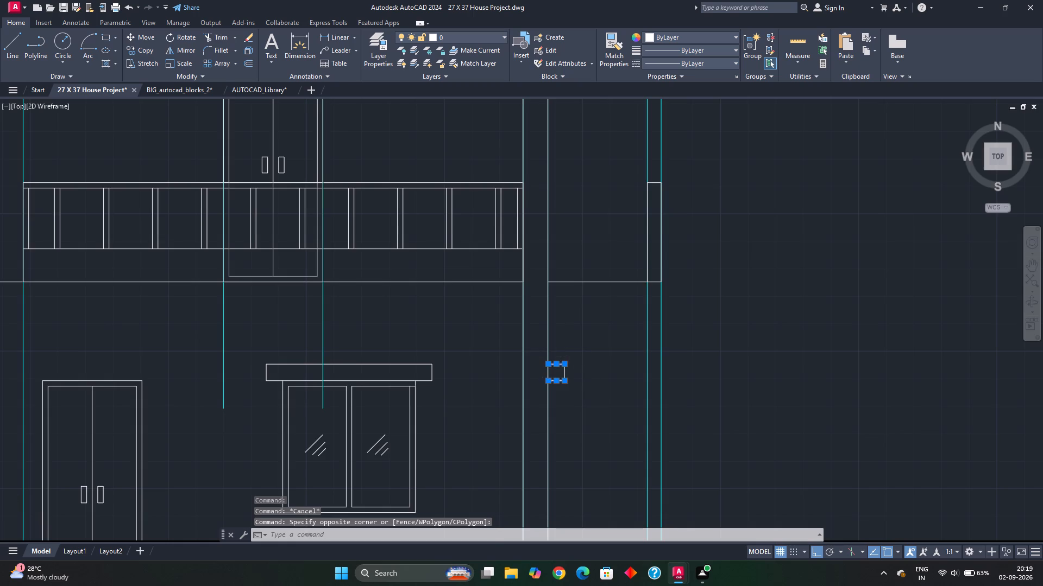
{"action": "scroll", "coordinate": [568, 379], "scroll_direction": "up", "scroll_amount": 2}
{"action": "left_click_drag", "start_coordinate": [567, 366], "coordinate": [548, 365]}
{"action": "left_click", "coordinate": [526, 366]}
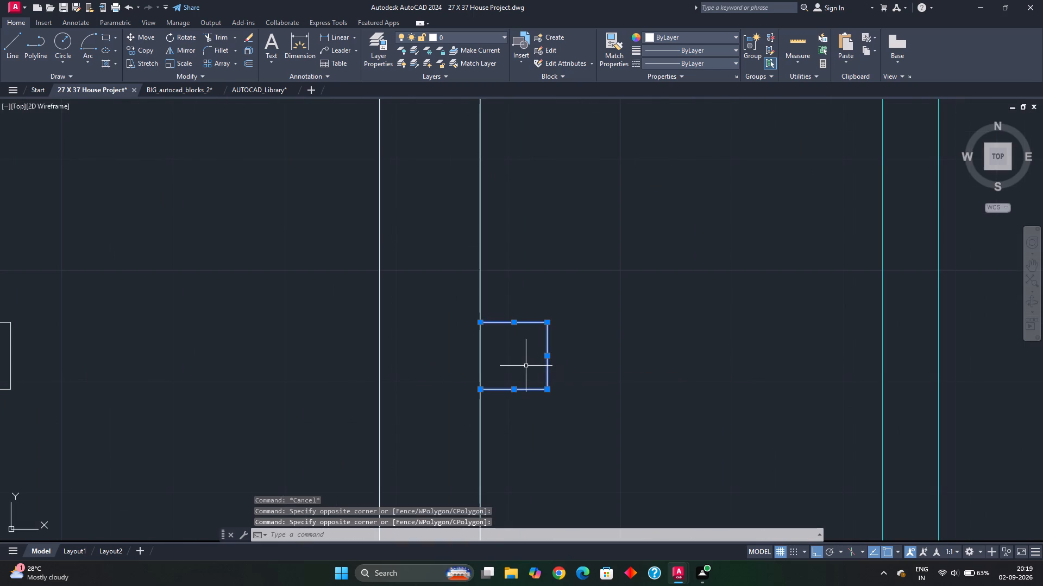
{"action": "key", "text": "c"}
{"action": "key", "text": "o"}
{"action": "key", "text": "Return"}
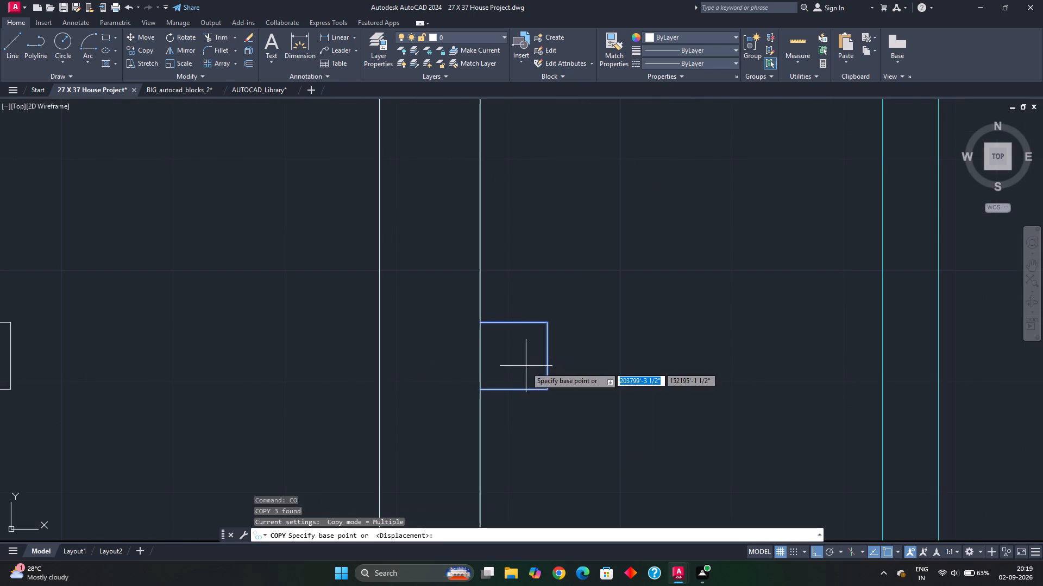
{"action": "left_click", "coordinate": [545, 325]}
{"action": "scroll", "coordinate": [527, 316], "scroll_direction": "down", "scroll_amount": 4}
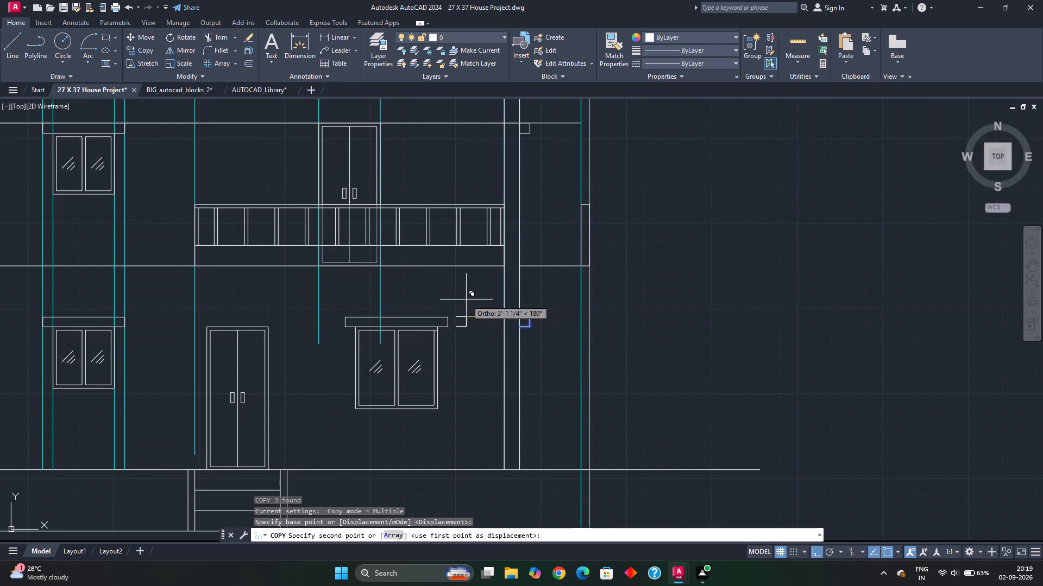
{"action": "key", "text": "F8"}
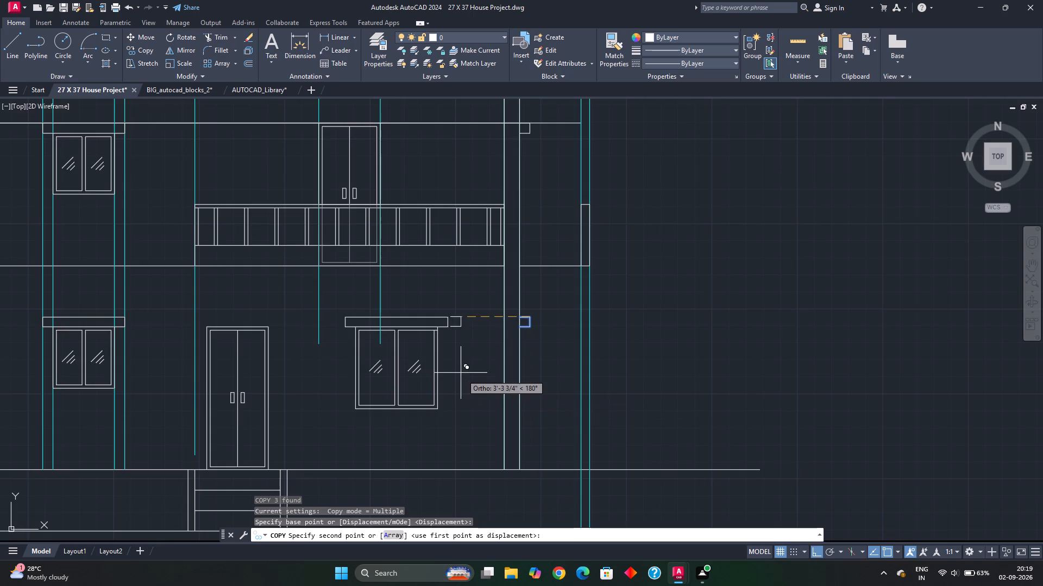
{"action": "scroll", "coordinate": [411, 360], "scroll_direction": "down", "scroll_amount": 2}
{"action": "middle_click_drag", "start_coordinate": [276, 285], "coordinate": [483, 349]}
{"action": "scroll", "coordinate": [436, 343], "scroll_direction": "up", "scroll_amount": 2}
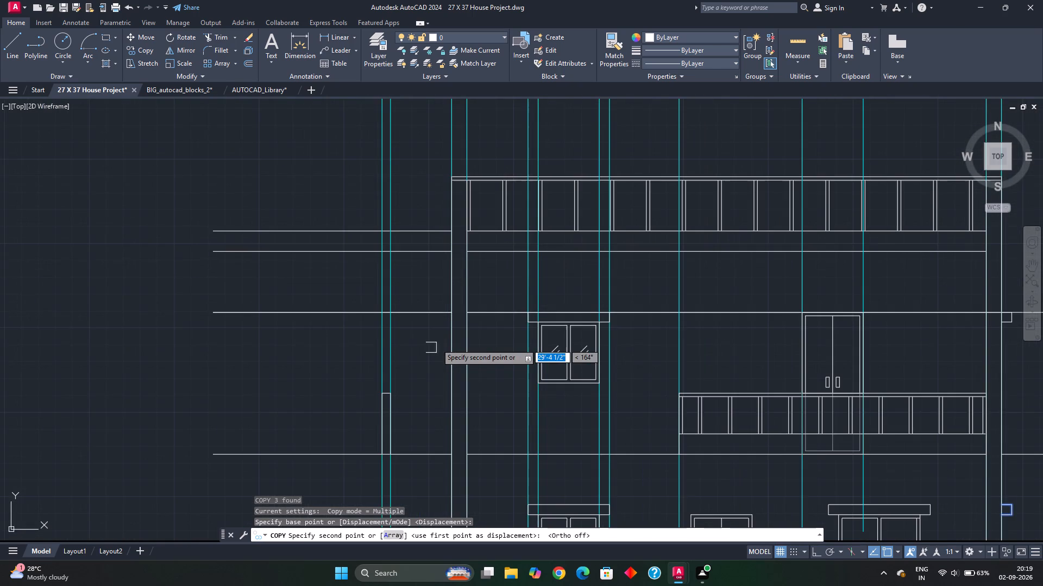
{"action": "scroll", "coordinate": [375, 329], "scroll_direction": "up", "scroll_amount": 2}
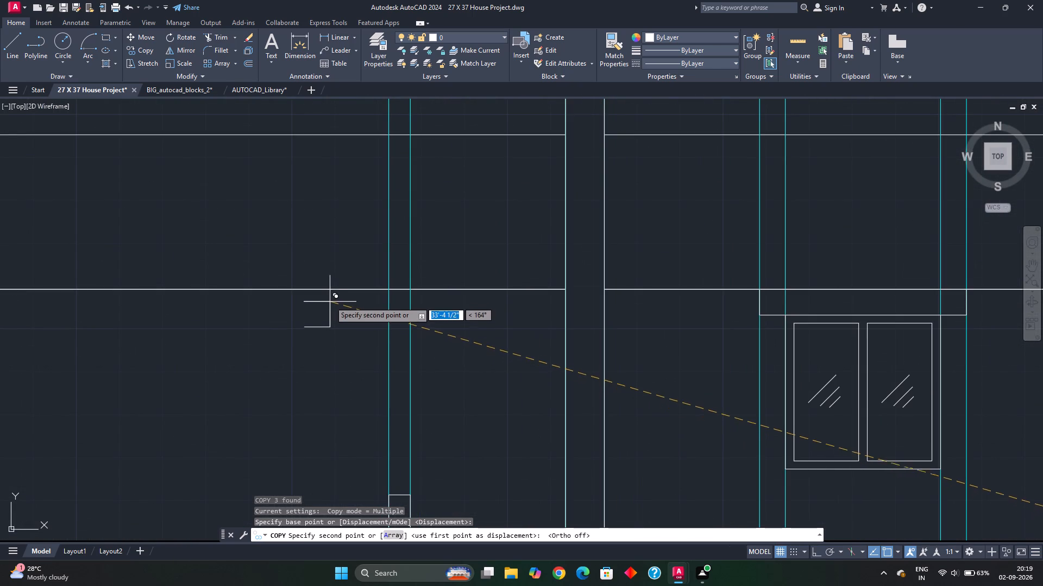
{"action": "left_click", "coordinate": [355, 302]}
{"action": "key", "text": "Escape"}
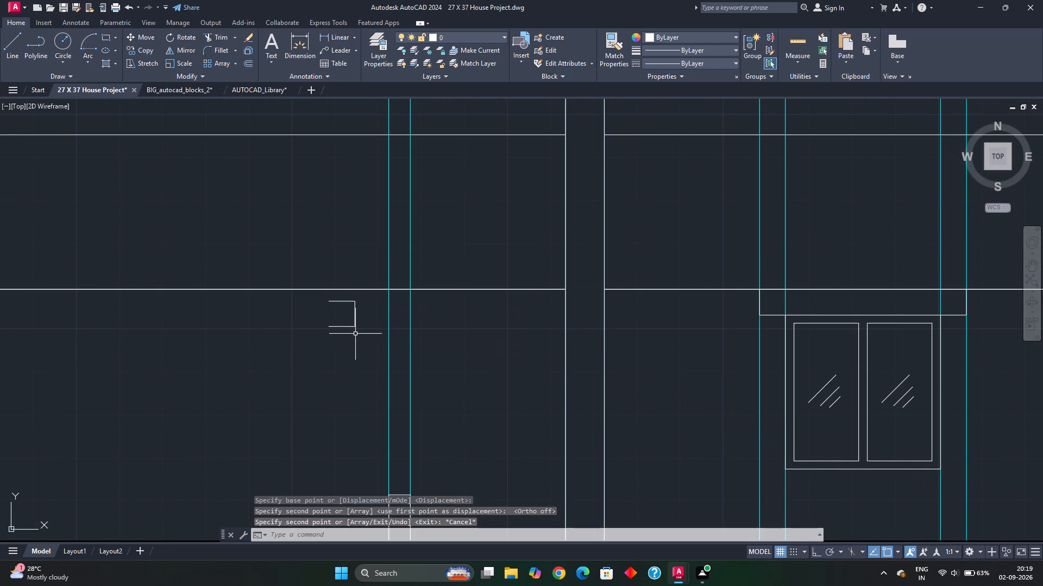
{"action": "key", "text": "Escape"}
{"action": "key", "text": "Escape"}
Reverse the copied left shade by drawing a closing line on its outer side and deleting its inner vertical line.
{"action": "key", "text": "l"}
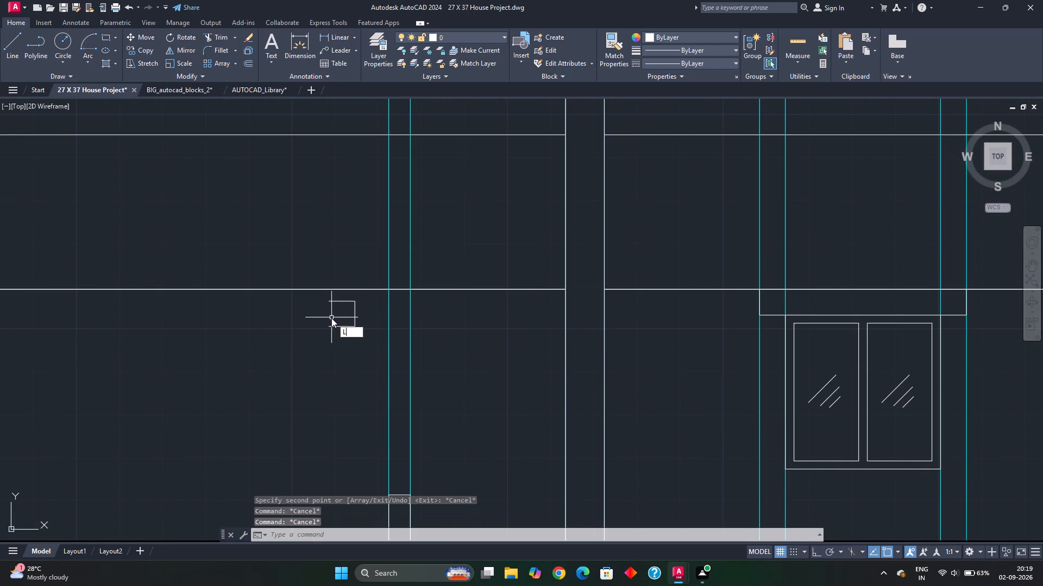
{"action": "key", "text": "Return"}
{"action": "left_click", "coordinate": [330, 305]}
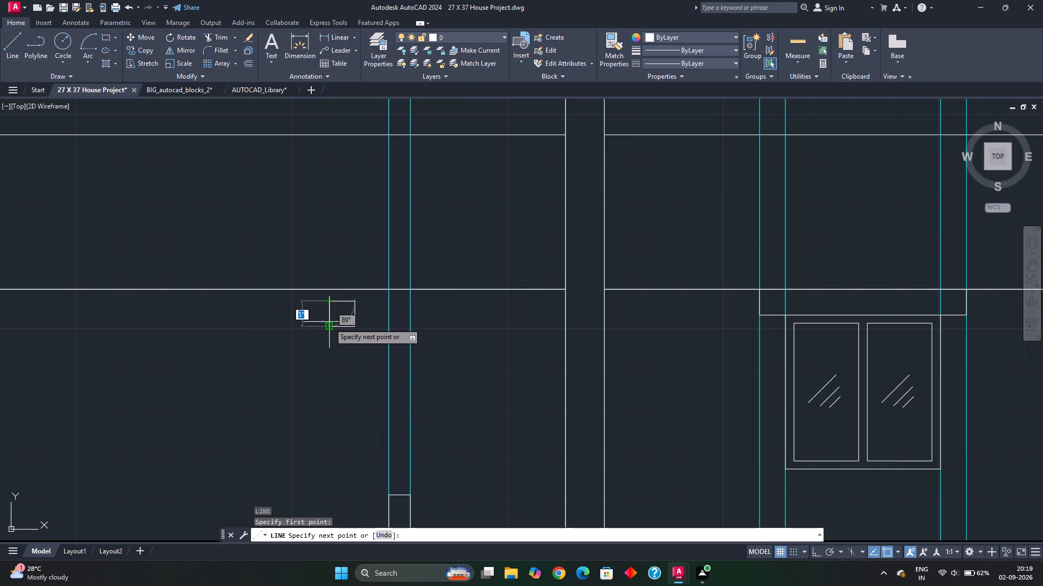
{"action": "left_click", "coordinate": [329, 328]}
{"action": "key", "text": "Escape"}
{"action": "key", "text": "Escape"}
{"action": "left_click", "coordinate": [354, 316]}
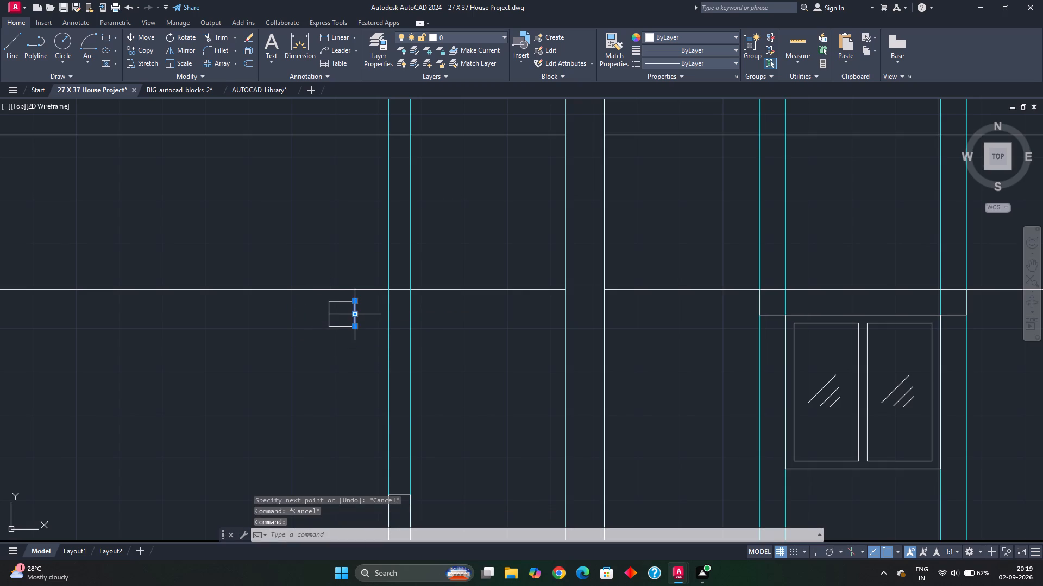
{"action": "key", "text": "Delete"}
Move the left shade so its upper inner corner meets the outer left balcony ray at the first-floor shade level line.
{"action": "left_click", "coordinate": [321, 296]}
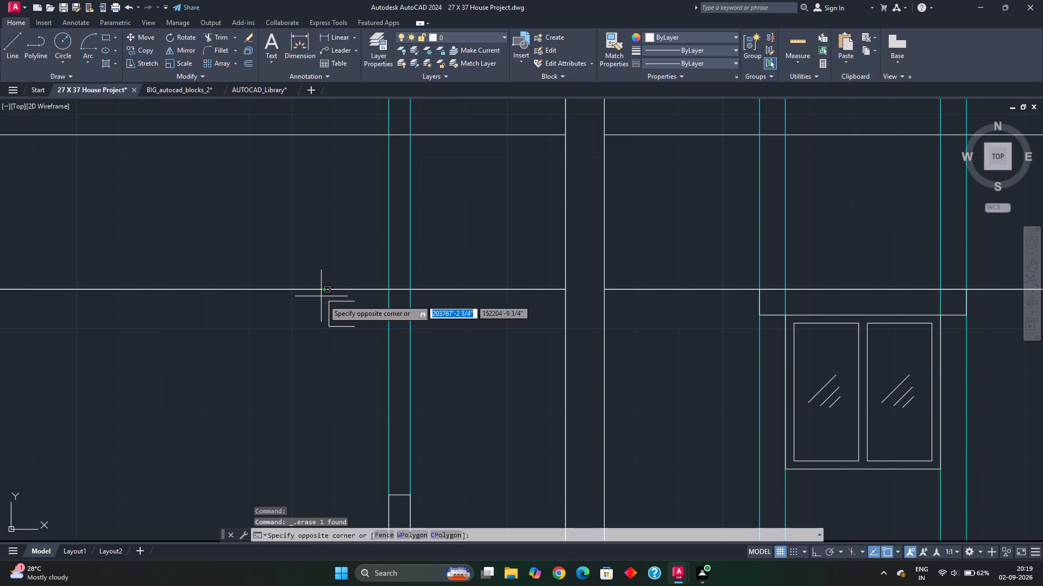
{"action": "left_click", "coordinate": [364, 333]}
{"action": "key", "text": "m"}
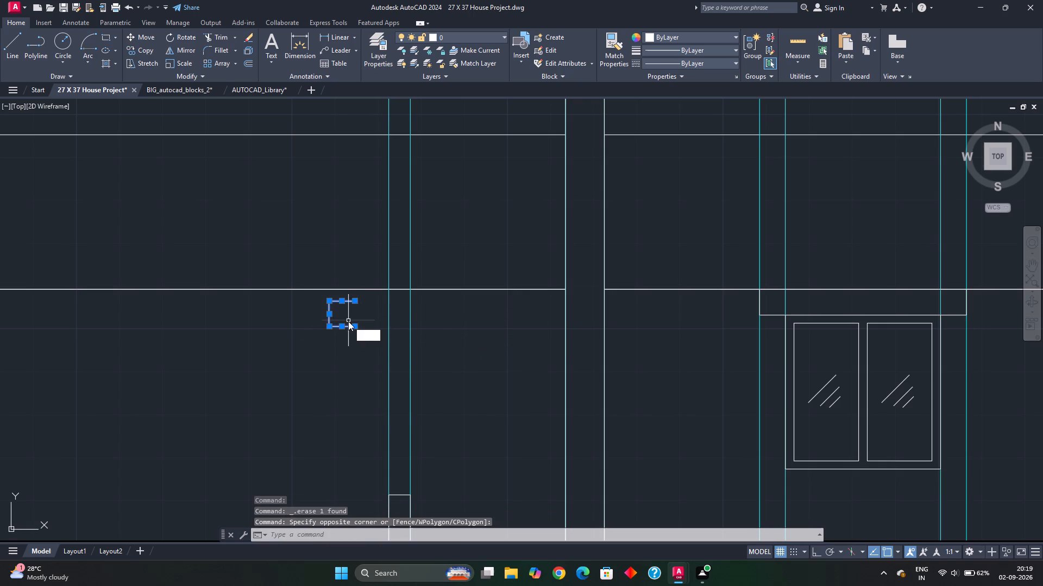
{"action": "key", "text": "Return"}
{"action": "left_click", "coordinate": [353, 303]}
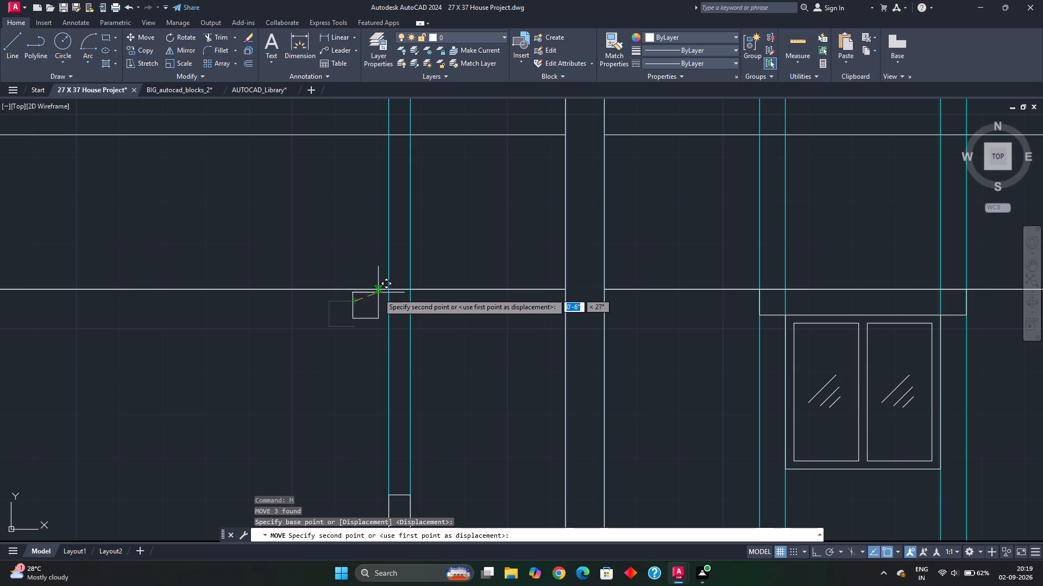
{"action": "left_click", "coordinate": [387, 291]}
{"action": "key", "text": "Escape"}
{"action": "scroll", "coordinate": [417, 338], "scroll_direction": "down", "scroll_amount": 2}
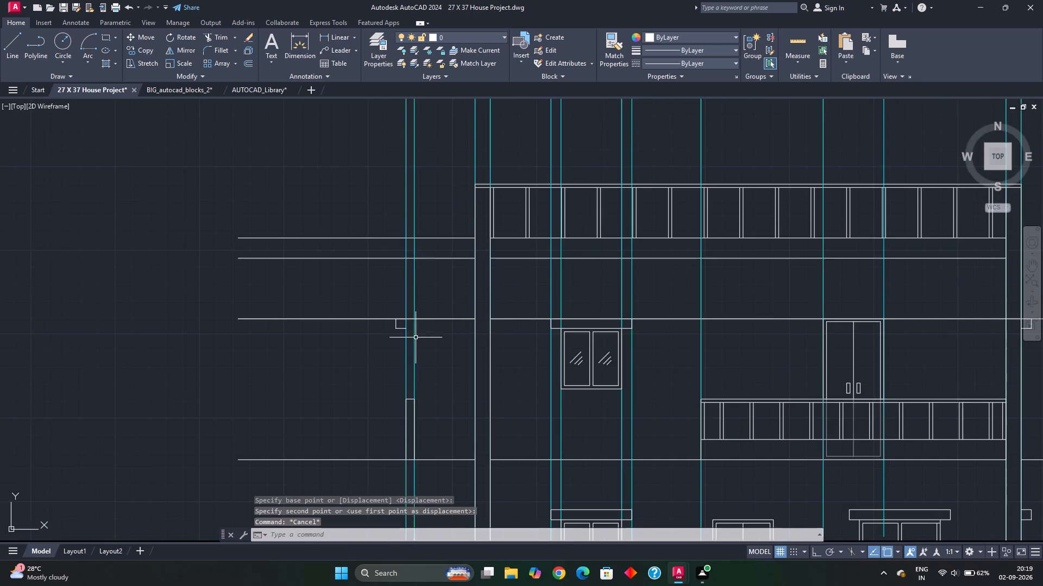
Trim the first-floor shade level line back to the outer edge of the left side shade.
{"action": "scroll", "coordinate": [420, 361], "scroll_direction": "down", "scroll_amount": 1}
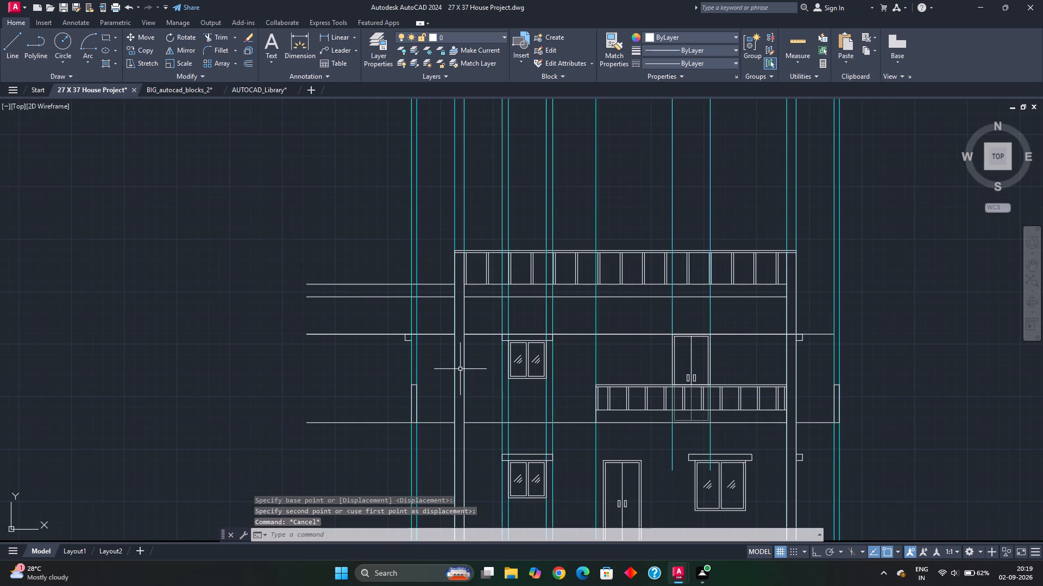
{"action": "type", "text": "TR"}
{"action": "key", "text": "space"}
{"action": "scroll", "coordinate": [405, 335], "scroll_direction": "up", "scroll_amount": 2}
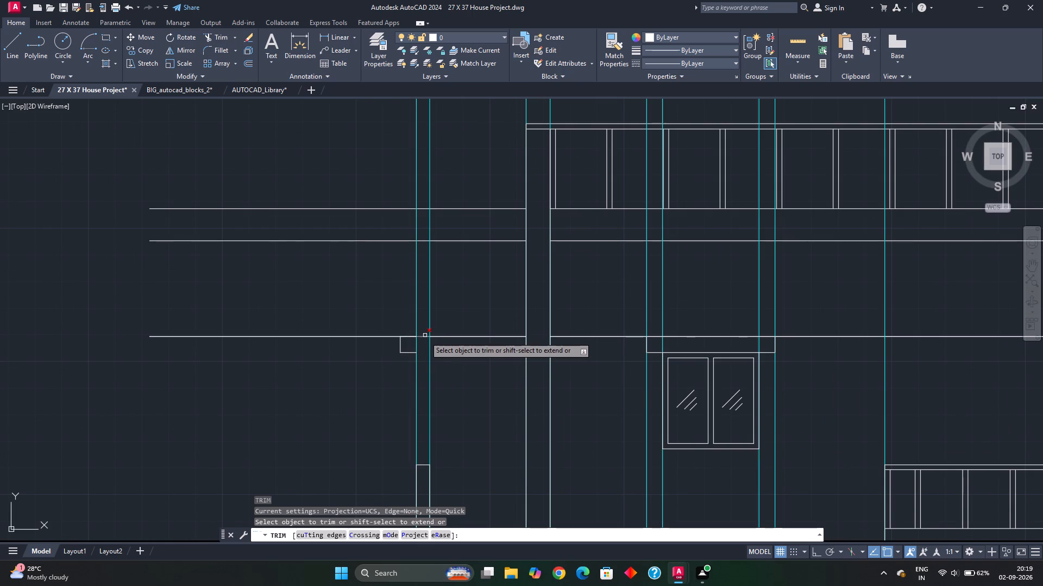
{"action": "left_click", "coordinate": [425, 336]}
{"action": "left_click", "coordinate": [393, 337]}
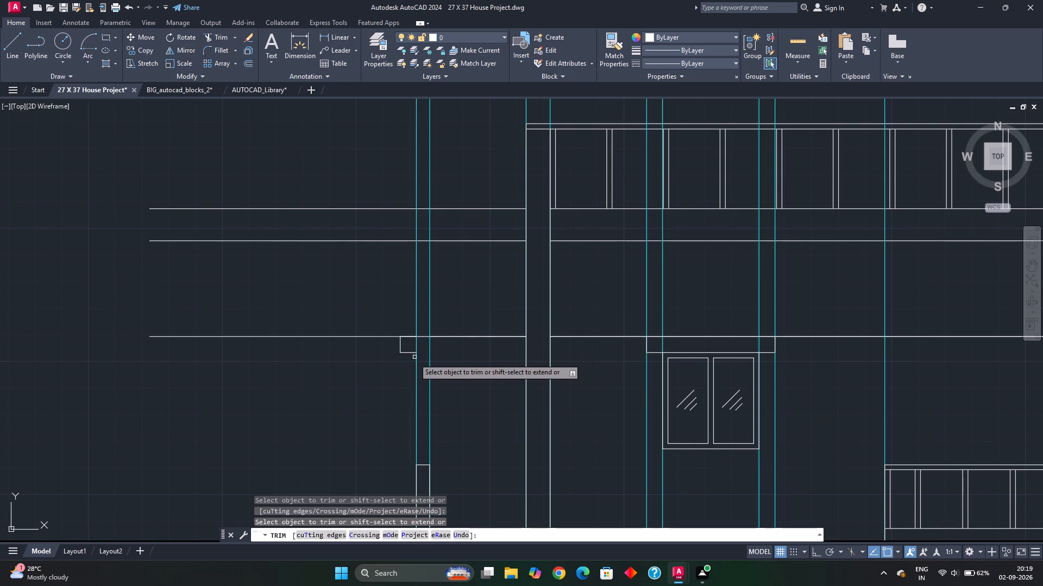
{"action": "left_click", "coordinate": [380, 351]}
{"action": "left_click", "coordinate": [390, 317]}
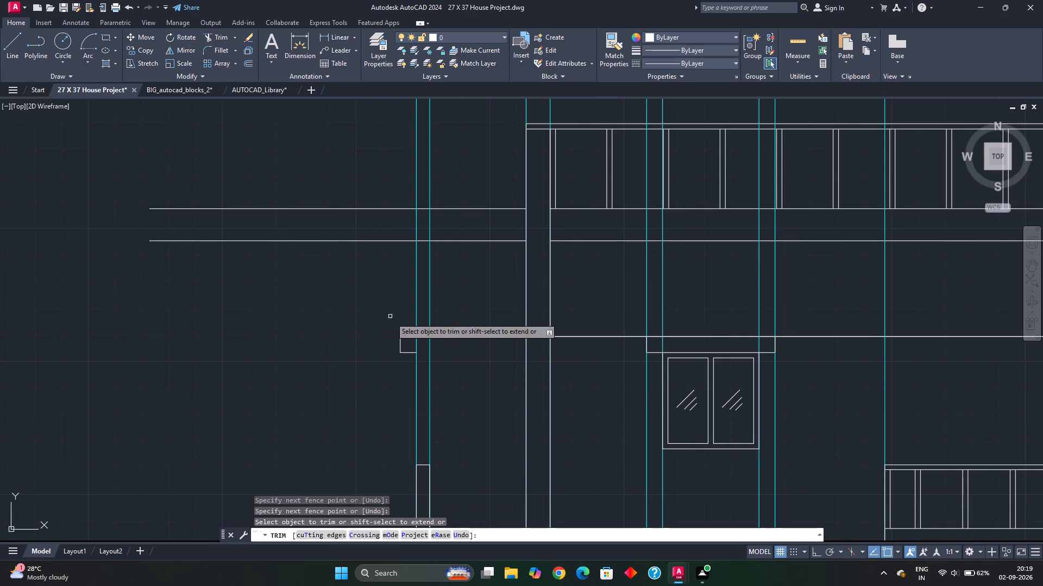
{"action": "scroll", "coordinate": [456, 388], "scroll_direction": "down", "scroll_amount": 1}
{"action": "middle_click_drag", "start_coordinate": [474, 384], "coordinate": [388, 377]}
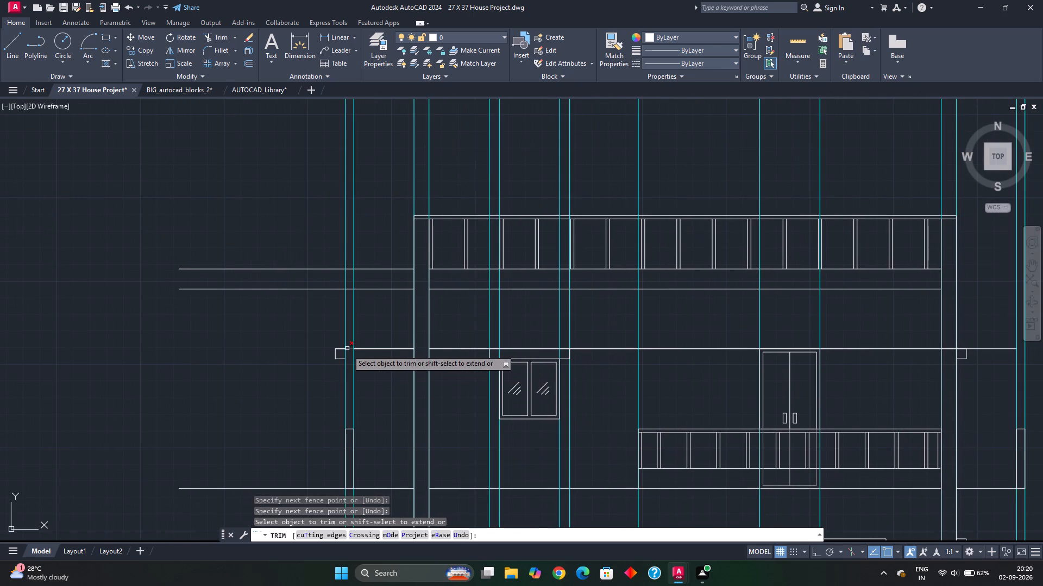
{"action": "left_click", "coordinate": [348, 351]}
Trim the first-floor shade level line beyond the right side shade and where it crosses the right column.
{"action": "middle_click_drag", "start_coordinate": [701, 377], "coordinate": [475, 376]}
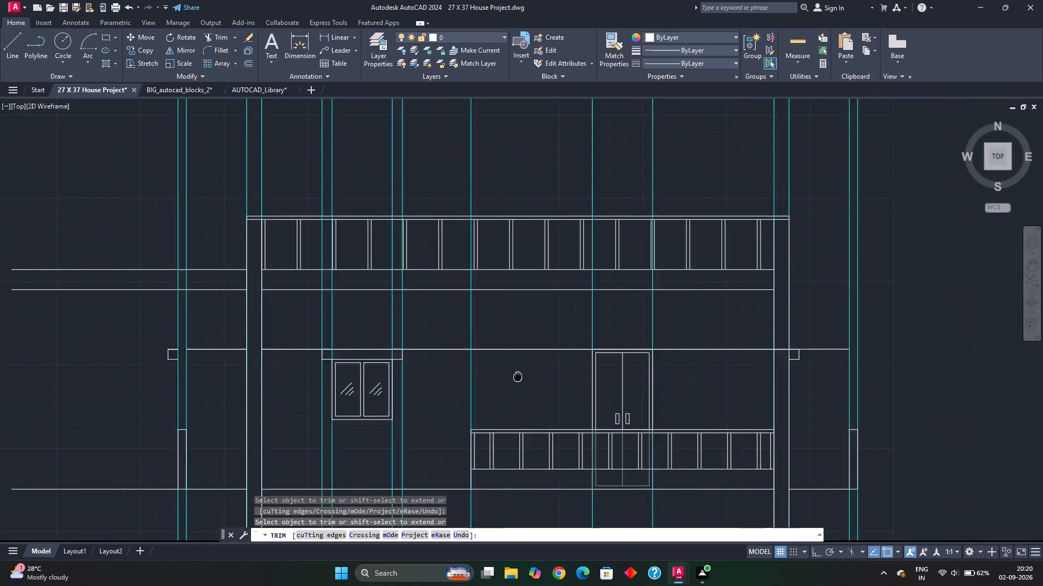
{"action": "middle_click_drag", "start_coordinate": [475, 376], "coordinate": [418, 372]}
{"action": "scroll", "coordinate": [636, 362], "scroll_direction": "up", "scroll_amount": 2}
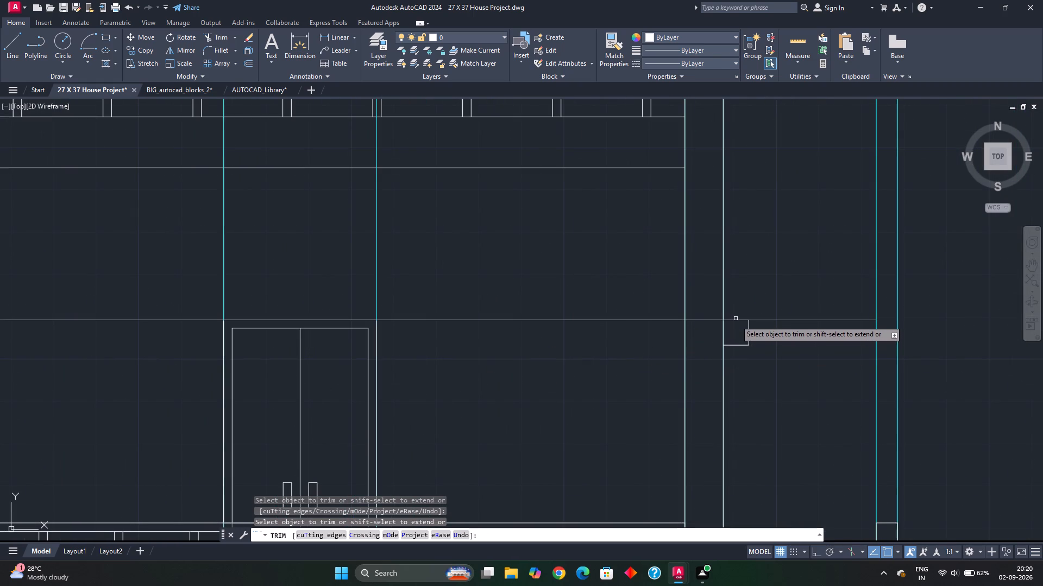
{"action": "left_click", "coordinate": [736, 322]}
{"action": "left_click_drag", "start_coordinate": [783, 319], "coordinate": [777, 346]}
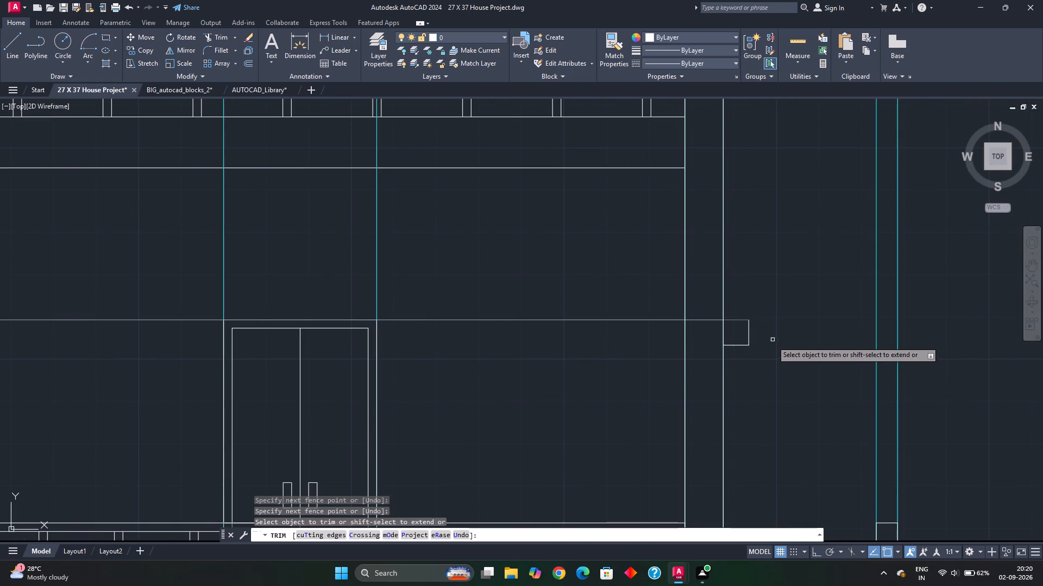
{"action": "left_click", "coordinate": [711, 320]}
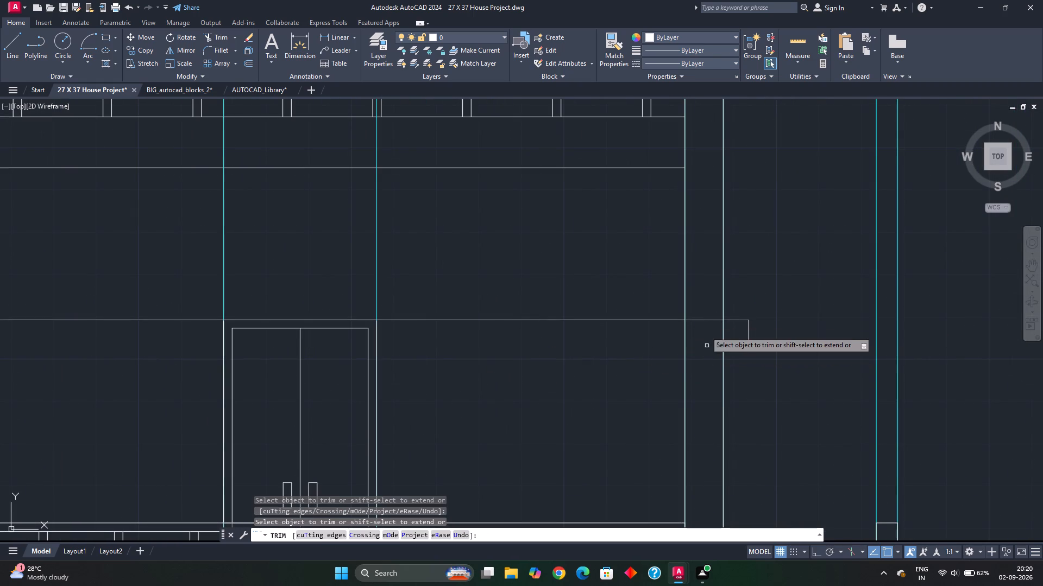
{"action": "left_click_drag", "start_coordinate": [700, 308], "coordinate": [701, 339]}
{"action": "key", "text": "Escape"}
Turn off the DRAW layer to hide the projection rays.
{"action": "scroll", "coordinate": [647, 329], "scroll_direction": "down", "scroll_amount": 1}
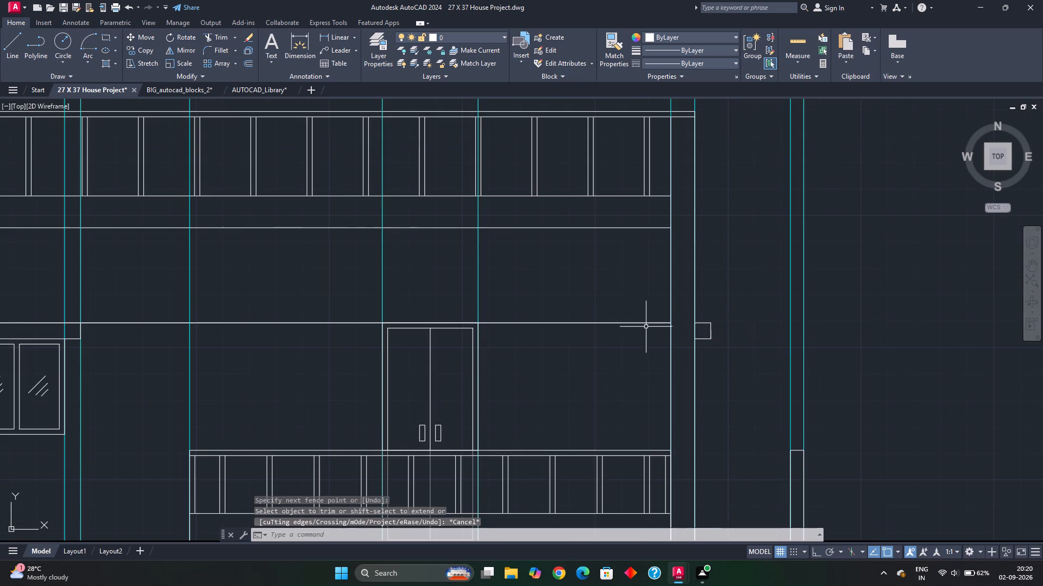
{"action": "scroll", "coordinate": [518, 288], "scroll_direction": "down", "scroll_amount": 2}
{"action": "middle_click_drag", "start_coordinate": [544, 336], "coordinate": [548, 304]}
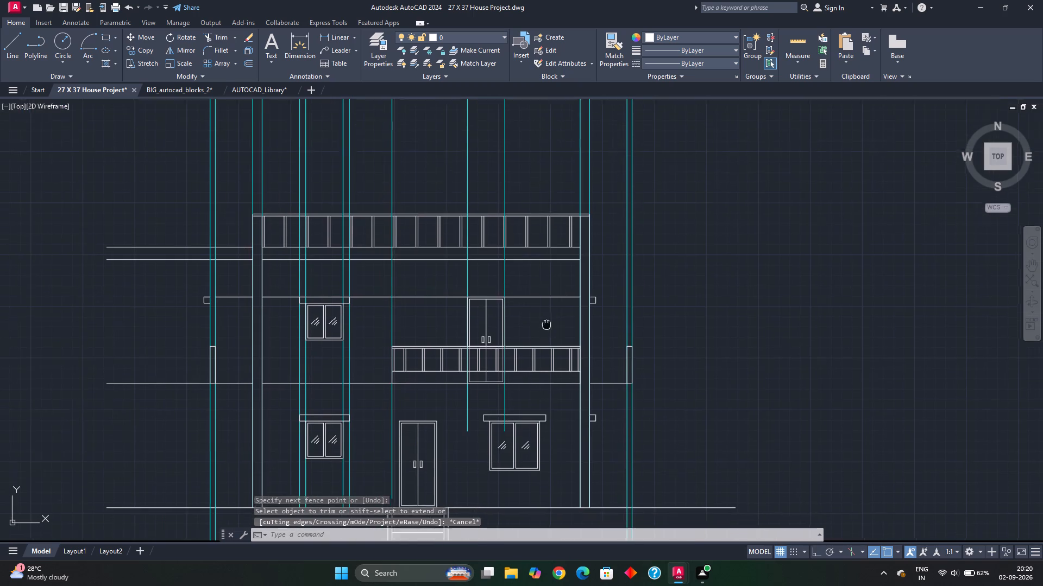
{"action": "middle_click_drag", "start_coordinate": [548, 304], "coordinate": [548, 301]}
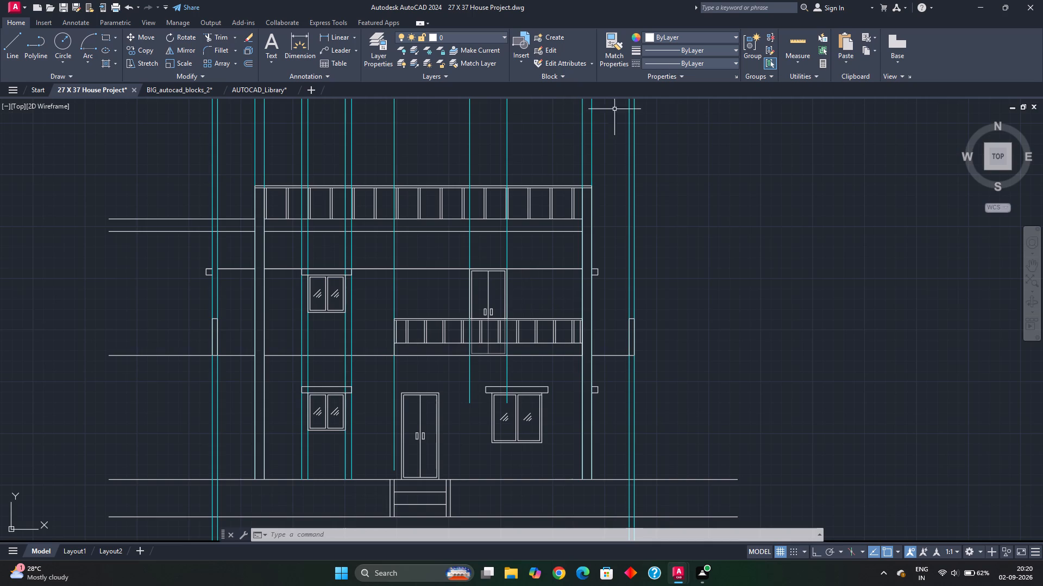
{"action": "scroll", "coordinate": [462, 321], "scroll_direction": "down", "scroll_amount": 2}
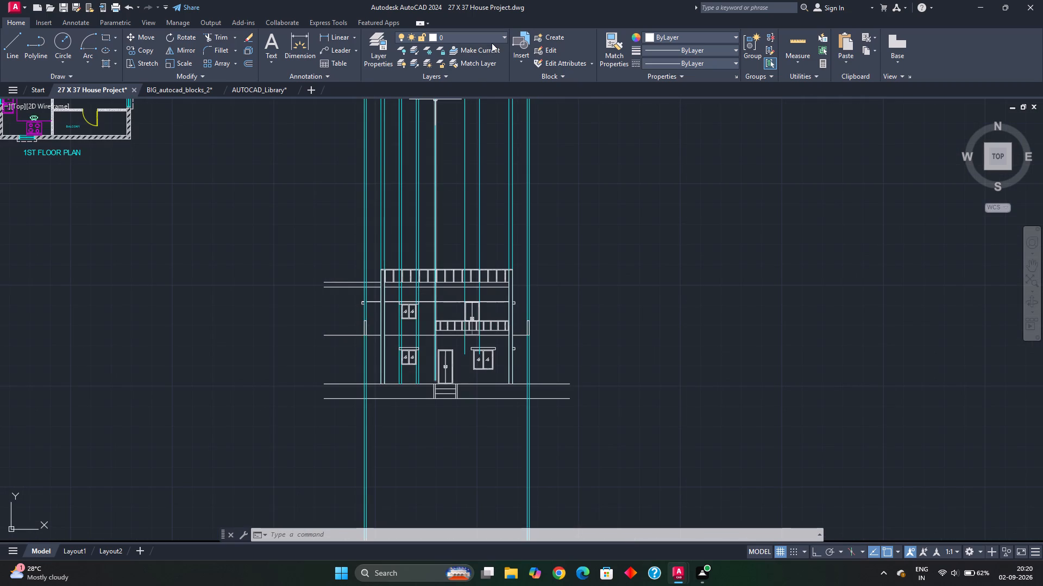
{"action": "left_click", "coordinate": [497, 40]}
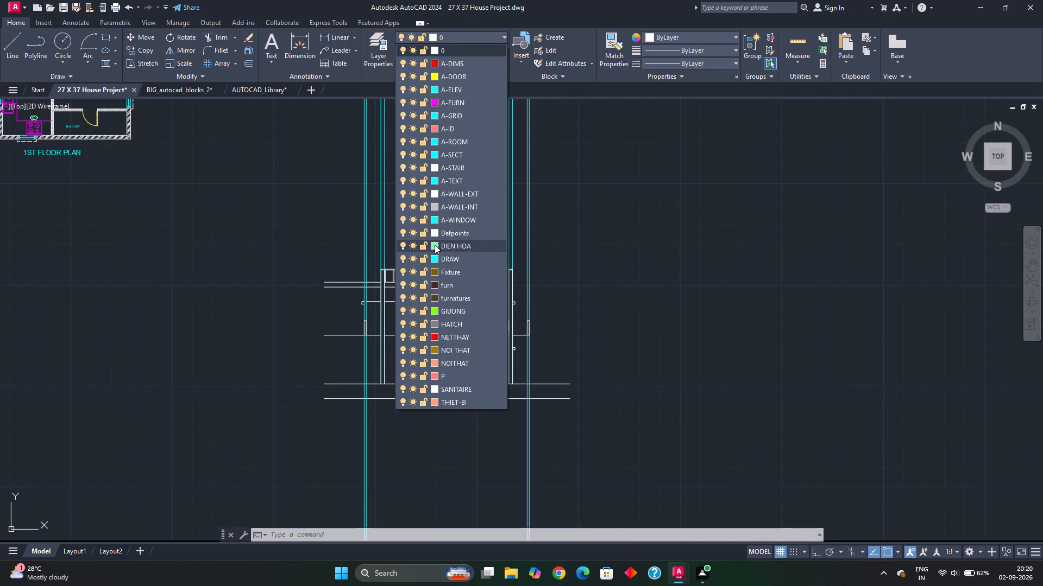
{"action": "left_click", "coordinate": [401, 256]}
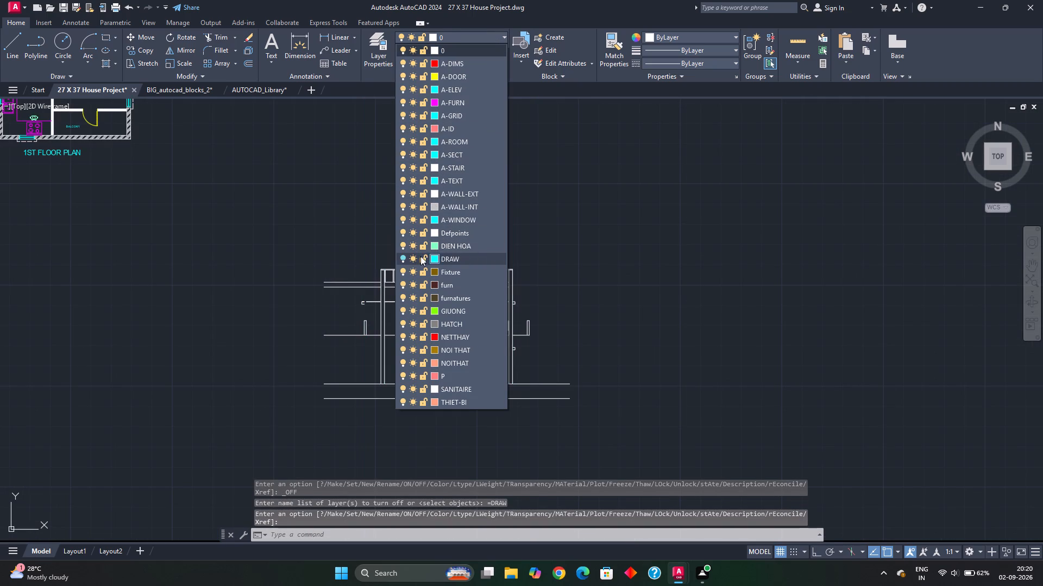
{"action": "key", "text": "Escape"}
Copy the left first-floor side shade so its upper inner corner meets the left column's outer edge at the shade level.
{"action": "scroll", "coordinate": [562, 255], "scroll_direction": "down", "scroll_amount": 1}
{"action": "middle_click_drag", "start_coordinate": [555, 306], "coordinate": [548, 296]}
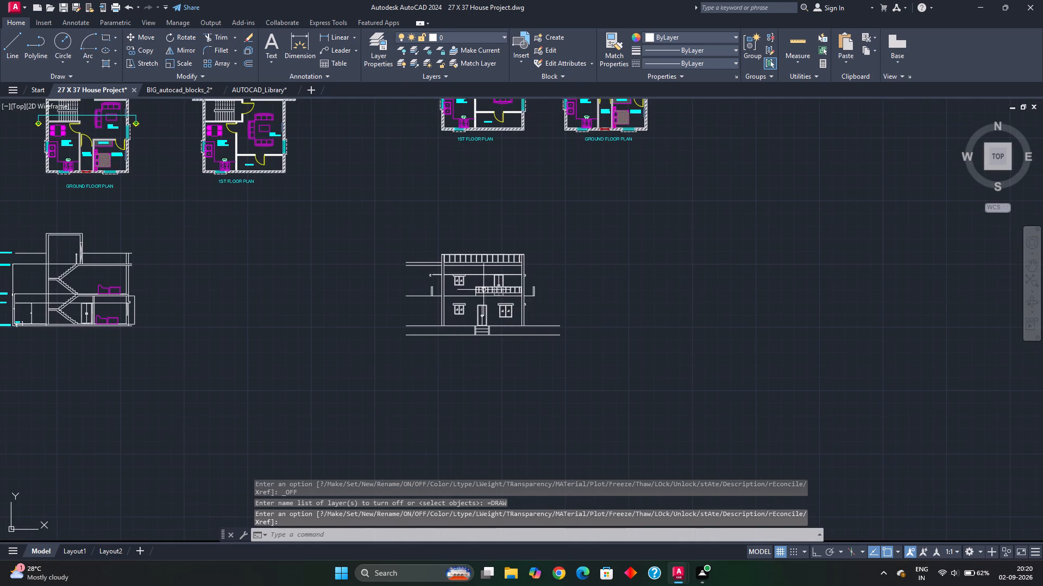
{"action": "scroll", "coordinate": [426, 287], "scroll_direction": "up", "scroll_amount": 4}
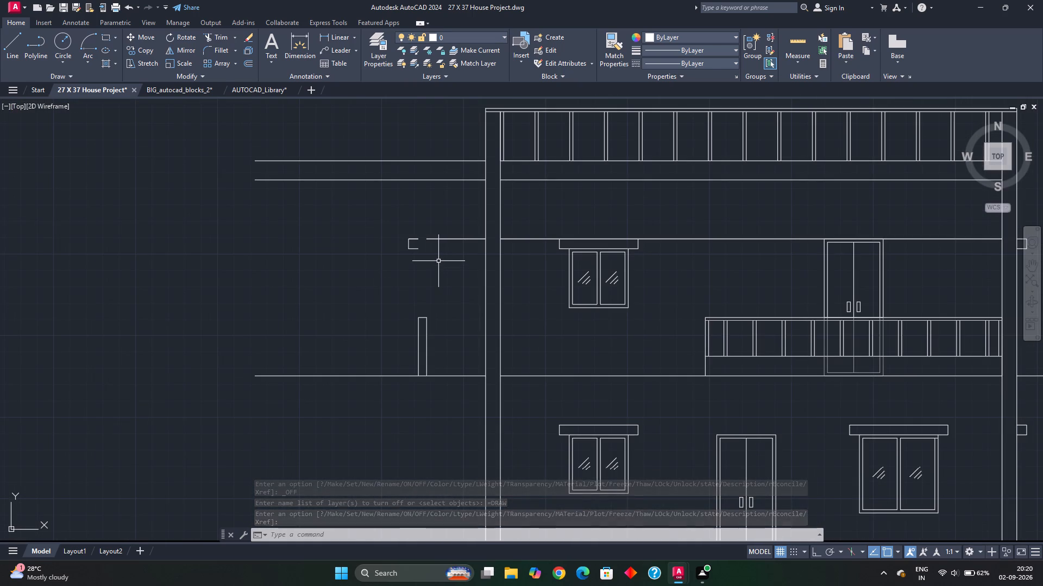
{"action": "middle_click_drag", "start_coordinate": [447, 272], "coordinate": [375, 275]}
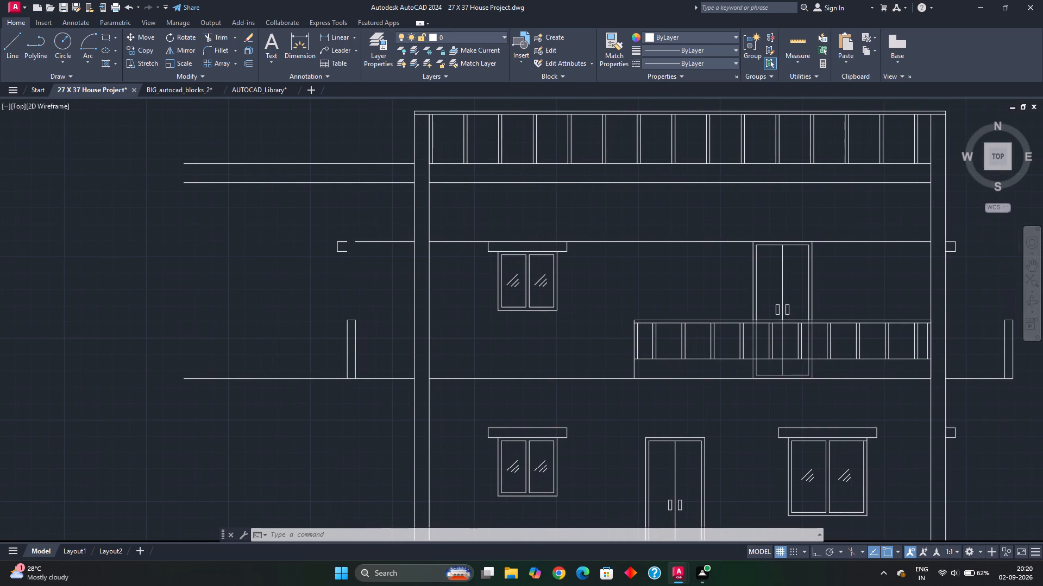
{"action": "left_click", "coordinate": [323, 231]}
{"action": "left_click", "coordinate": [364, 270]}
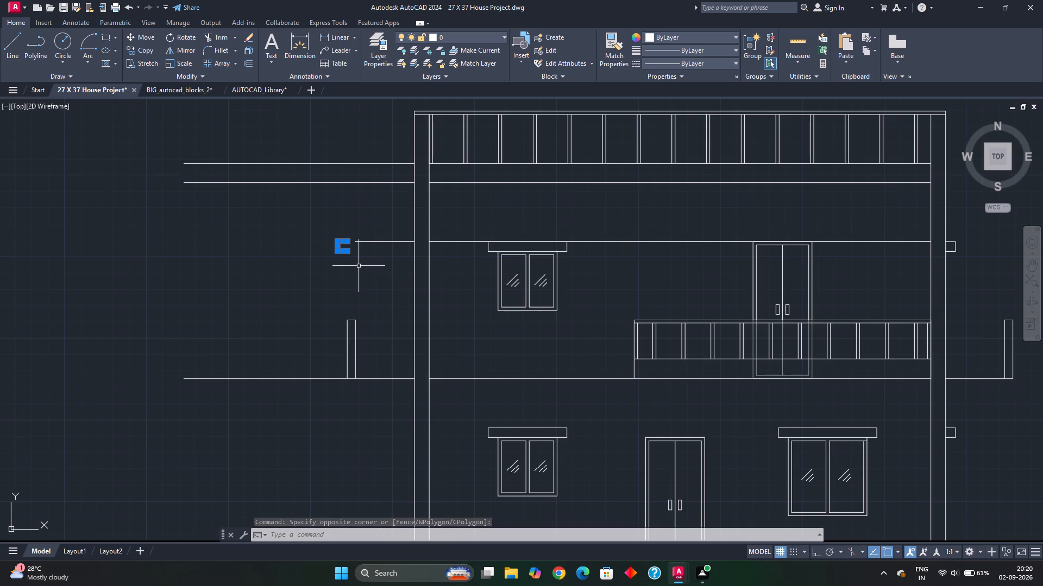
{"action": "key", "text": "c"}
{"action": "key", "text": "o"}
{"action": "key", "text": "Return"}
{"action": "scroll", "coordinate": [347, 254], "scroll_direction": "up", "scroll_amount": 2}
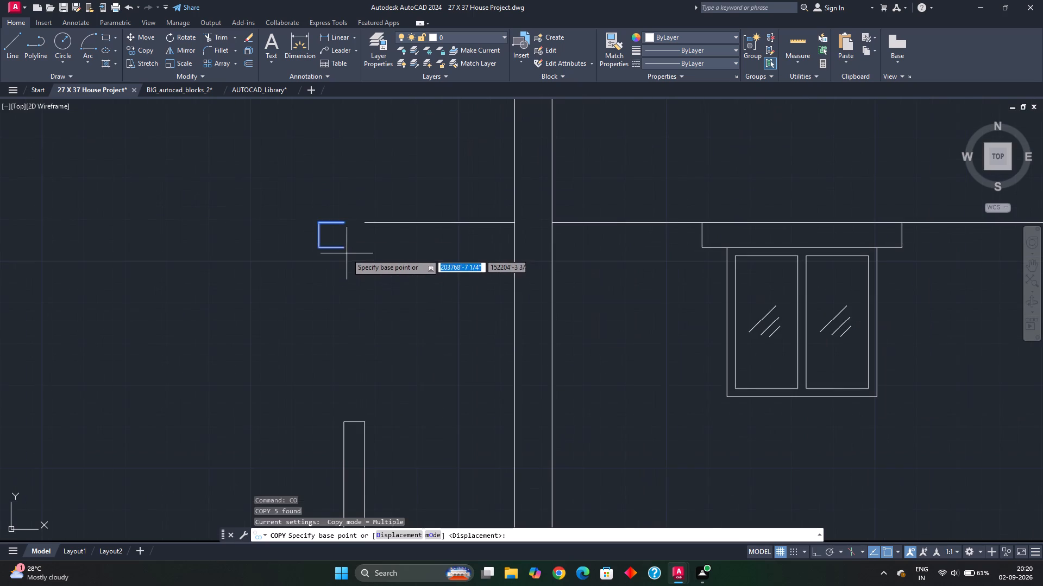
{"action": "left_click", "coordinate": [347, 226]}
{"action": "scroll", "coordinate": [493, 224], "scroll_direction": "up", "scroll_amount": 1}
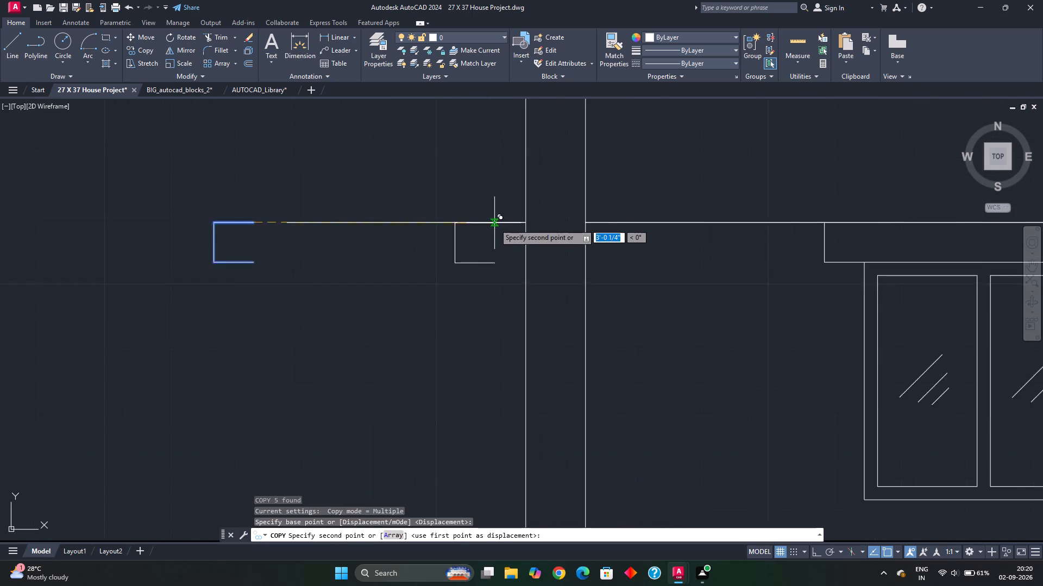
{"action": "scroll", "coordinate": [494, 224], "scroll_direction": "up", "scroll_amount": 1}
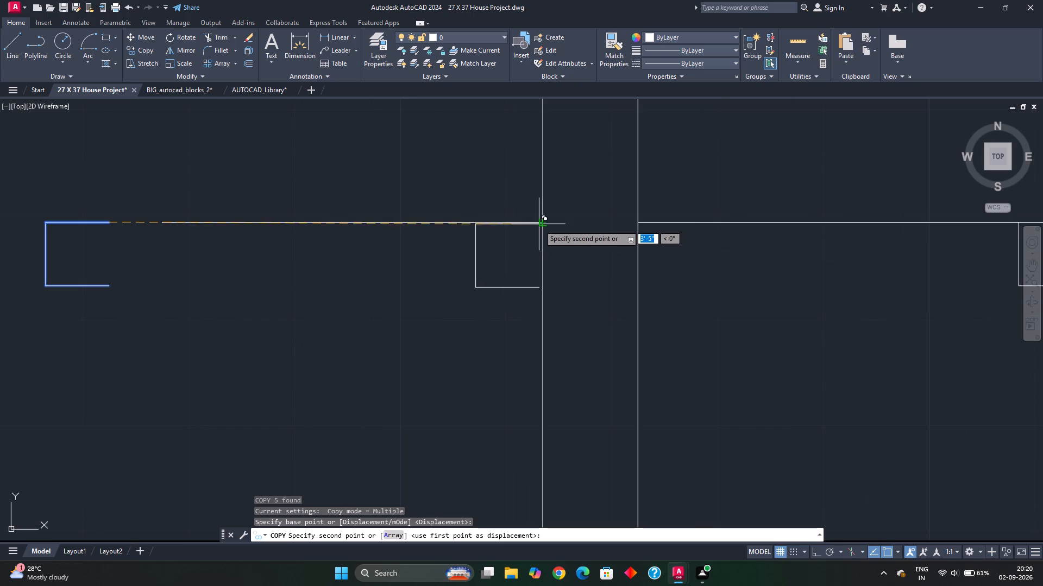
{"action": "scroll", "coordinate": [539, 225], "scroll_direction": "up", "scroll_amount": 2}
{"action": "left_click", "coordinate": [542, 220]}
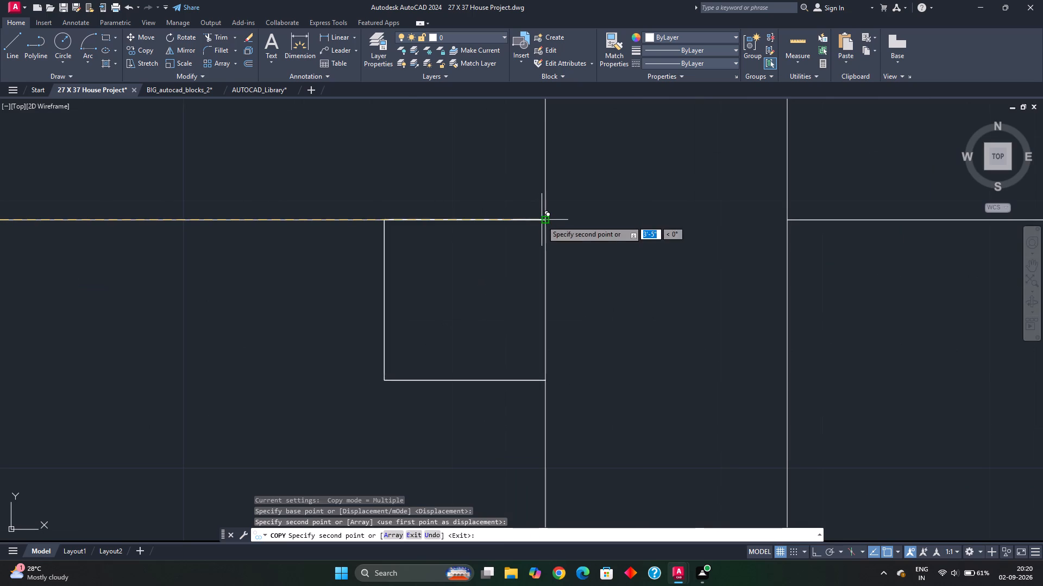
{"action": "key", "text": "Escape"}
{"action": "key", "text": "Escape"}
{"action": "left_click", "coordinate": [340, 219]}
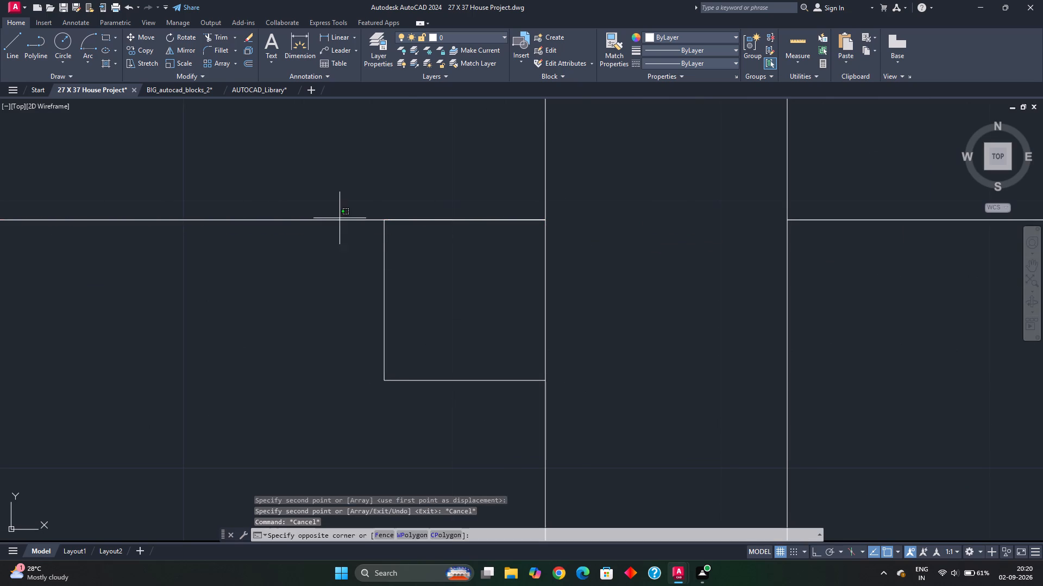
{"action": "key", "text": "Escape"}
{"action": "scroll", "coordinate": [288, 264], "scroll_direction": "down", "scroll_amount": 2}
{"action": "key", "text": "Escape"}
Delete the original side shade left standing away from the left column.
{"action": "scroll", "coordinate": [289, 263], "scroll_direction": "down", "scroll_amount": 3}
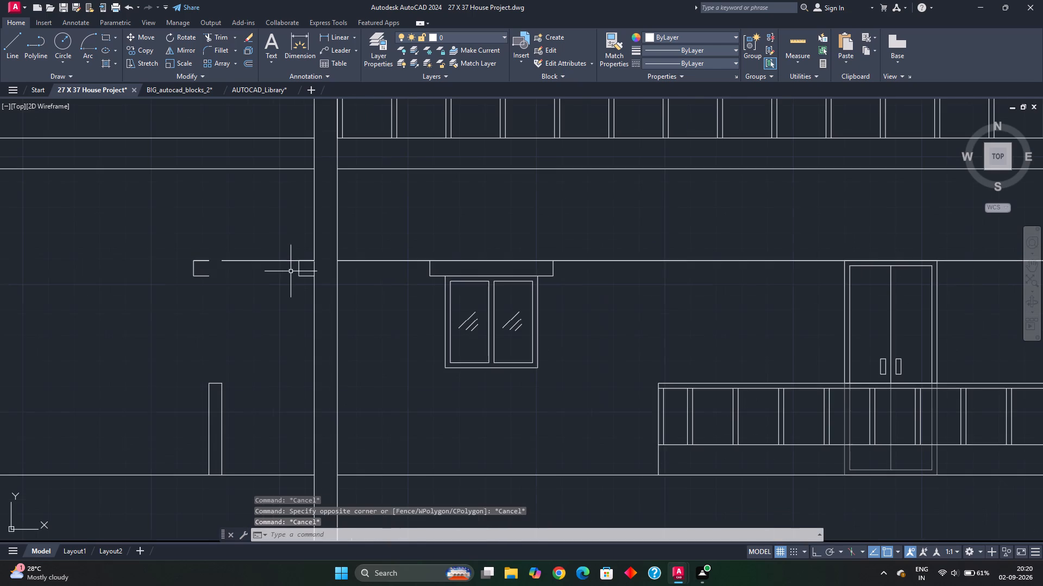
{"action": "left_click_drag", "start_coordinate": [189, 237], "coordinate": [189, 244]}
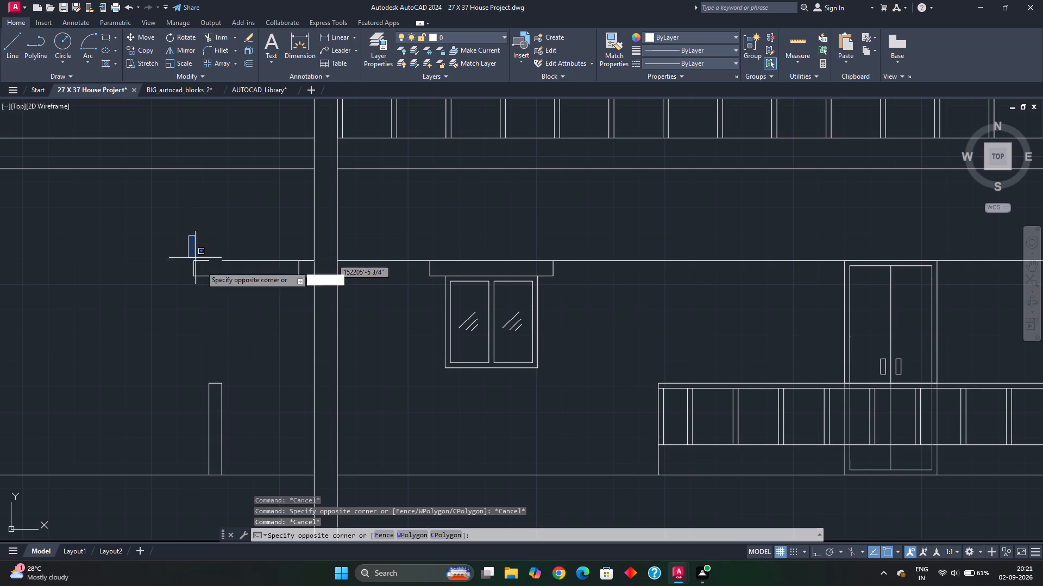
{"action": "left_click", "coordinate": [236, 295]}
{"action": "key", "text": "Delete"}
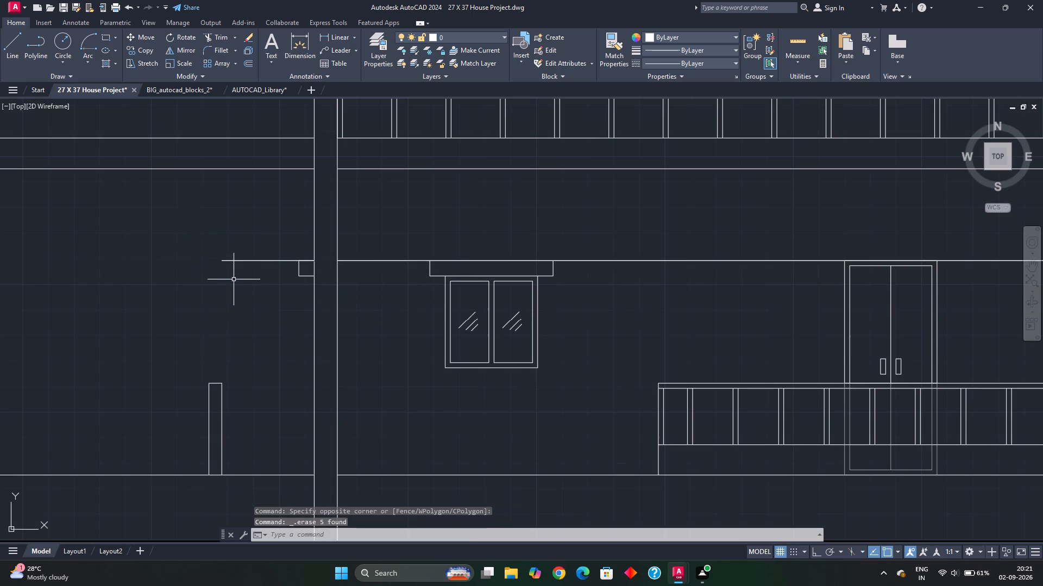
Delete the two overlapping shade level line segments that extend outward from the left column.
{"action": "scroll", "coordinate": [234, 279], "scroll_direction": "down", "scroll_amount": 3}
{"action": "scroll", "coordinate": [242, 284], "scroll_direction": "up", "scroll_amount": 3}
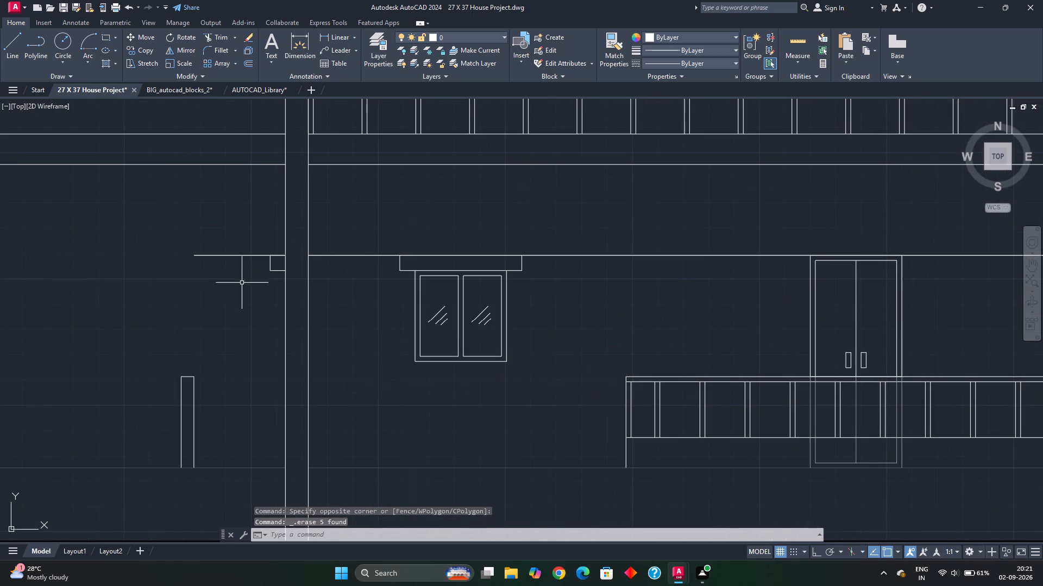
{"action": "left_click", "coordinate": [241, 254]}
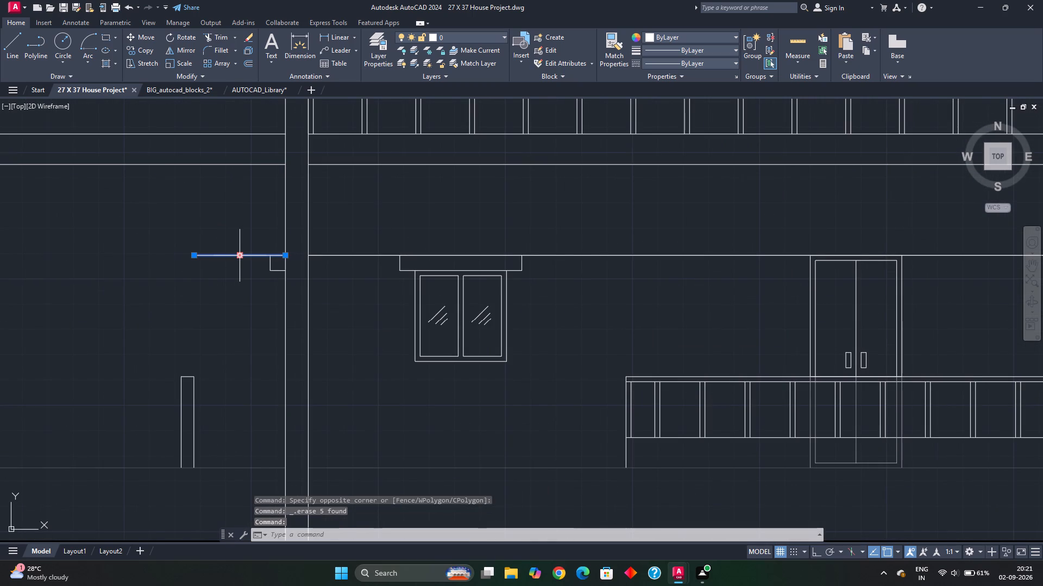
{"action": "key", "text": "Delete"}
{"action": "left_click", "coordinate": [248, 254]}
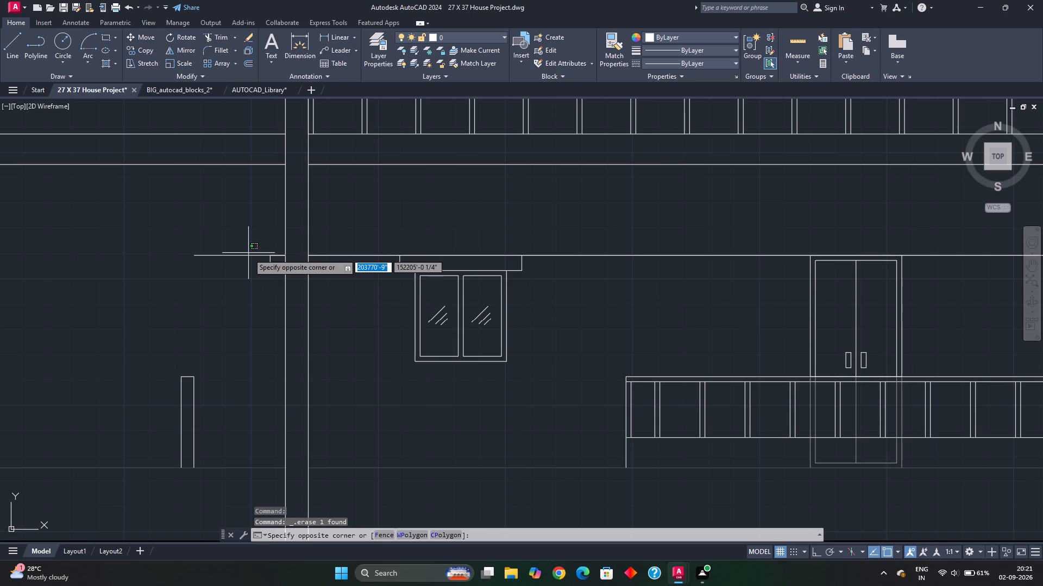
{"action": "left_click", "coordinate": [244, 273]}
{"action": "key", "text": "Delete"}
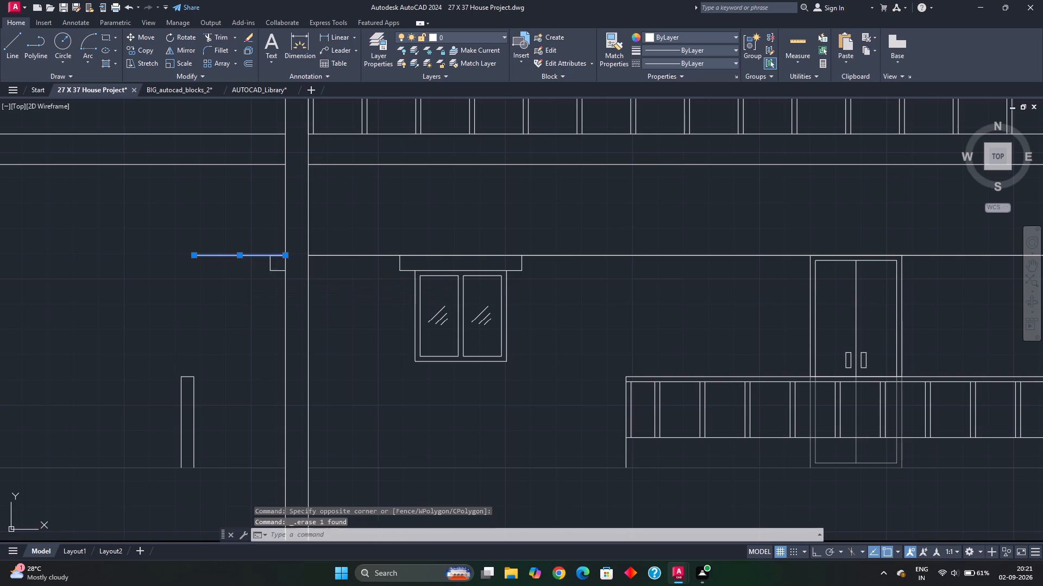
Run Overkill on the whole front elevation to remove duplicate and overlapping lines.
{"action": "scroll", "coordinate": [317, 303], "scroll_direction": "down", "scroll_amount": 3}
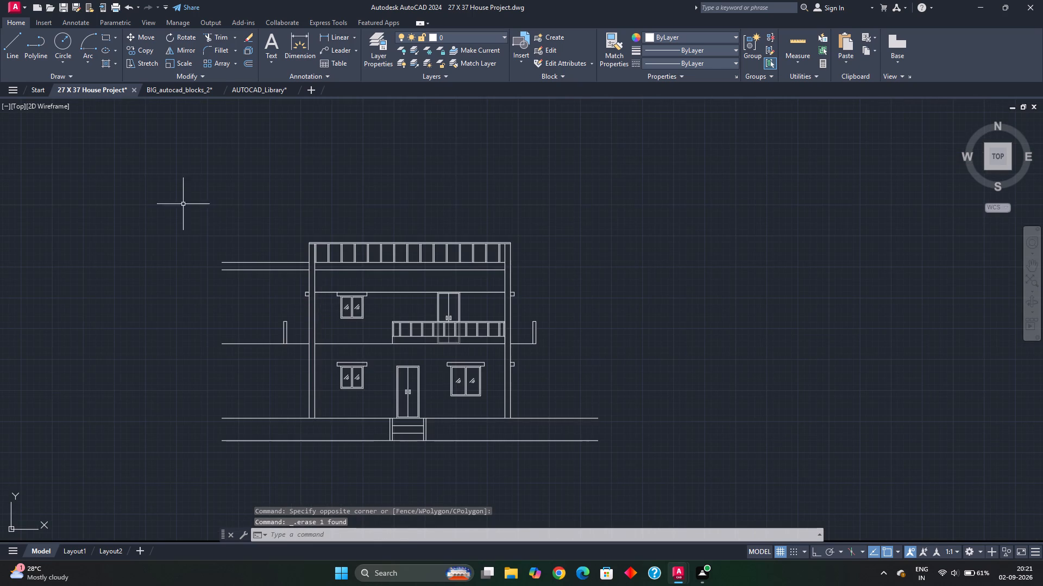
{"action": "left_click_drag", "start_coordinate": [164, 194], "coordinate": [164, 202]}
{"action": "left_click", "coordinate": [619, 465]}
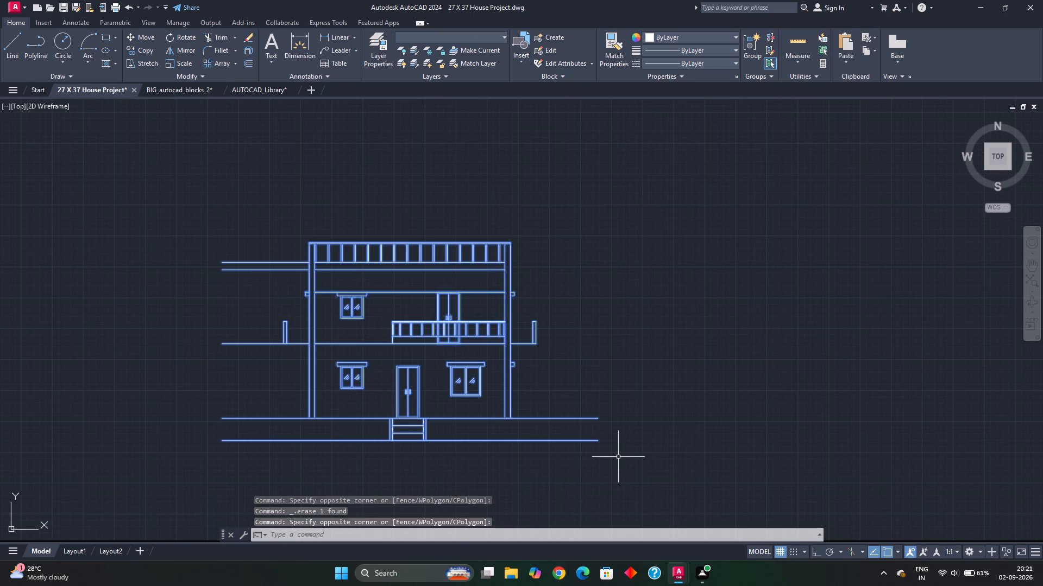
{"action": "key", "text": "o"}
{"action": "type", "text": "VER"}
{"action": "key", "text": "Return"}
{"action": "left_click", "coordinate": [518, 388]}
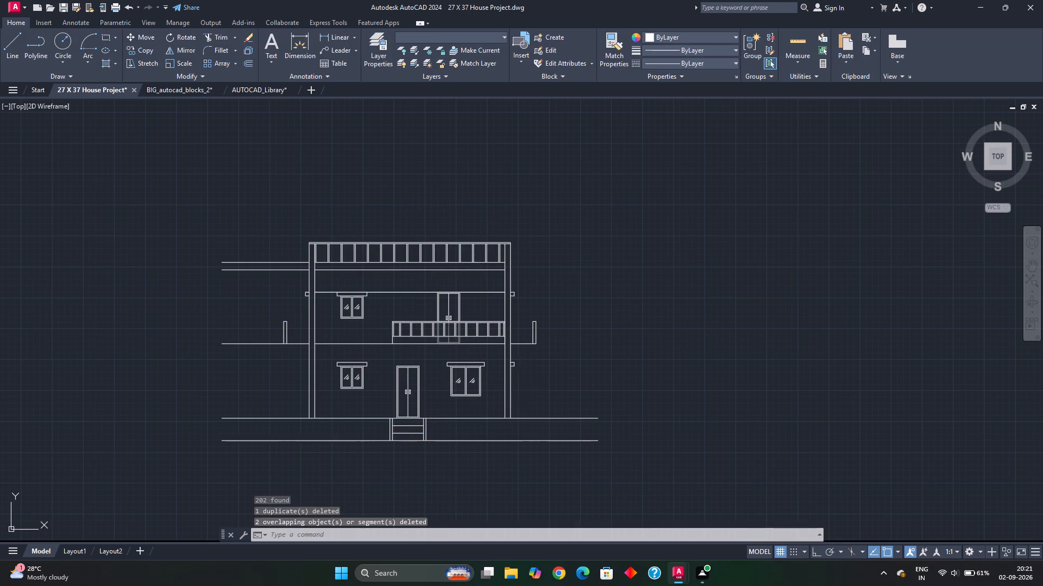
{"action": "key", "text": "Escape"}
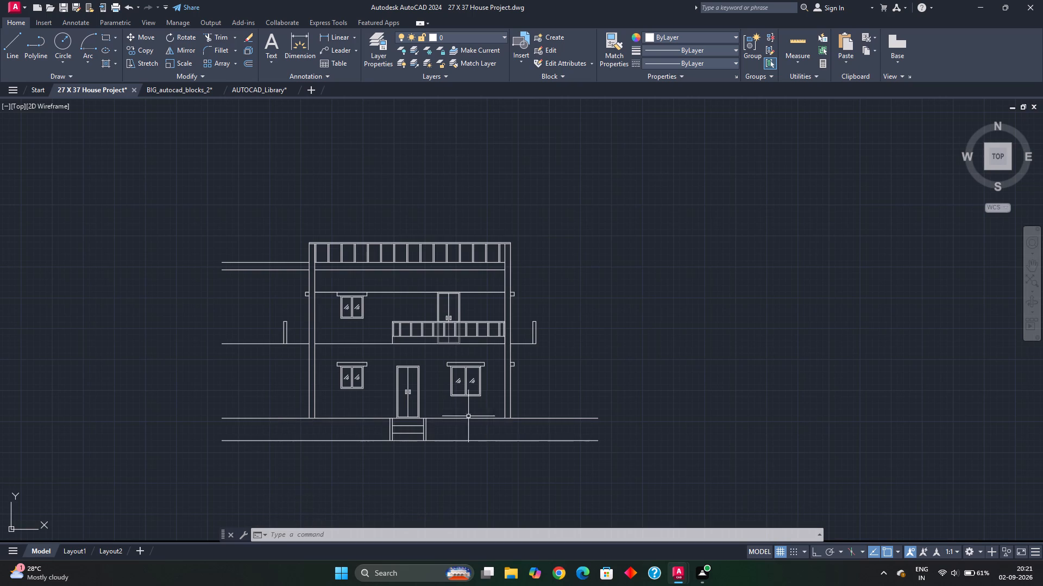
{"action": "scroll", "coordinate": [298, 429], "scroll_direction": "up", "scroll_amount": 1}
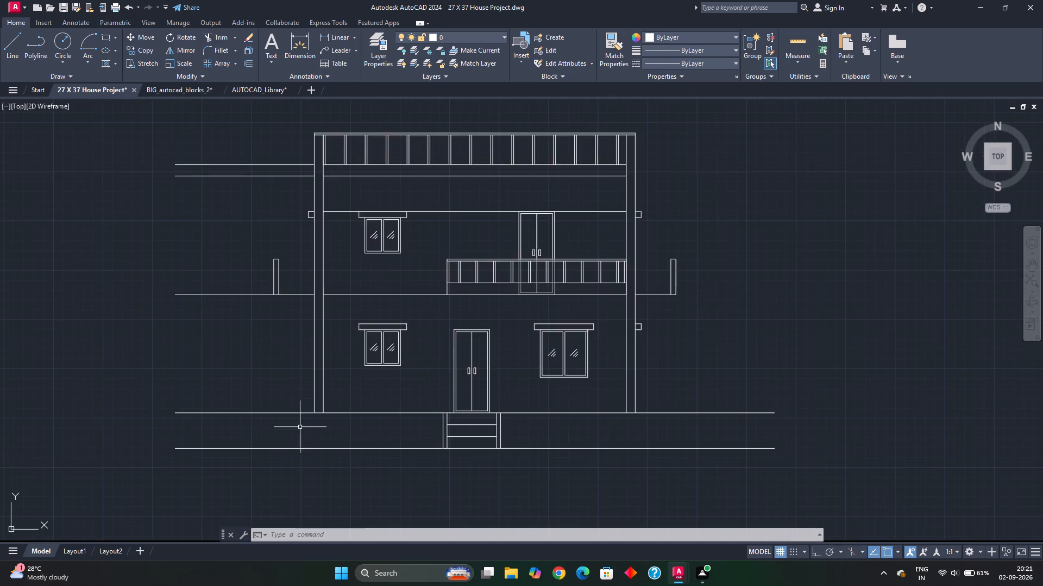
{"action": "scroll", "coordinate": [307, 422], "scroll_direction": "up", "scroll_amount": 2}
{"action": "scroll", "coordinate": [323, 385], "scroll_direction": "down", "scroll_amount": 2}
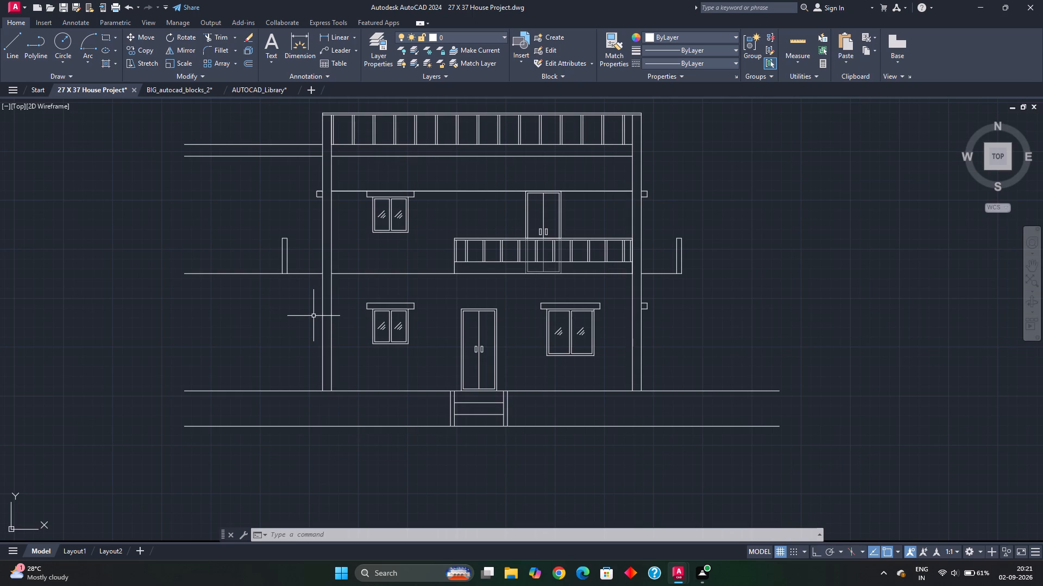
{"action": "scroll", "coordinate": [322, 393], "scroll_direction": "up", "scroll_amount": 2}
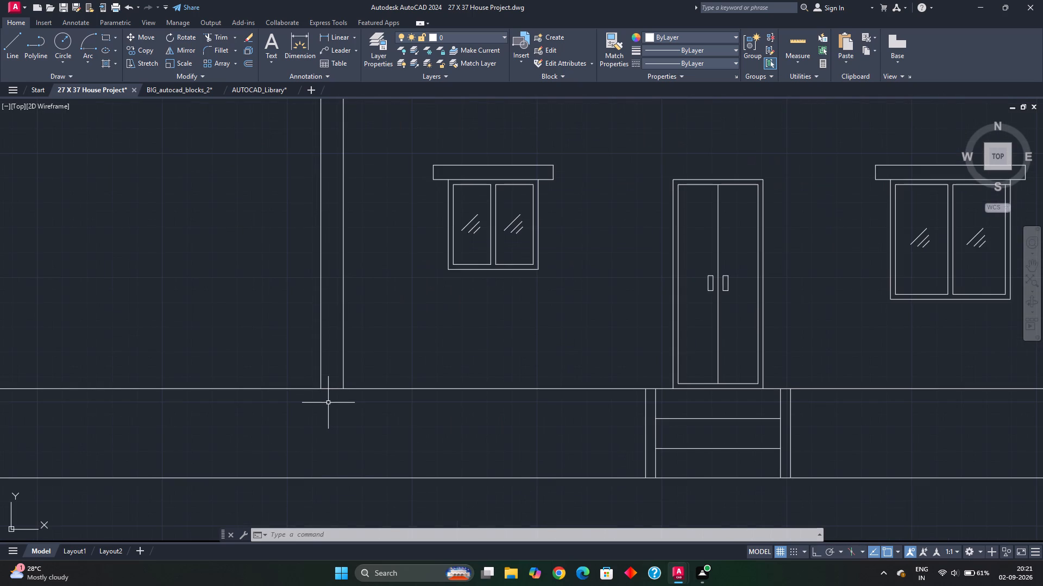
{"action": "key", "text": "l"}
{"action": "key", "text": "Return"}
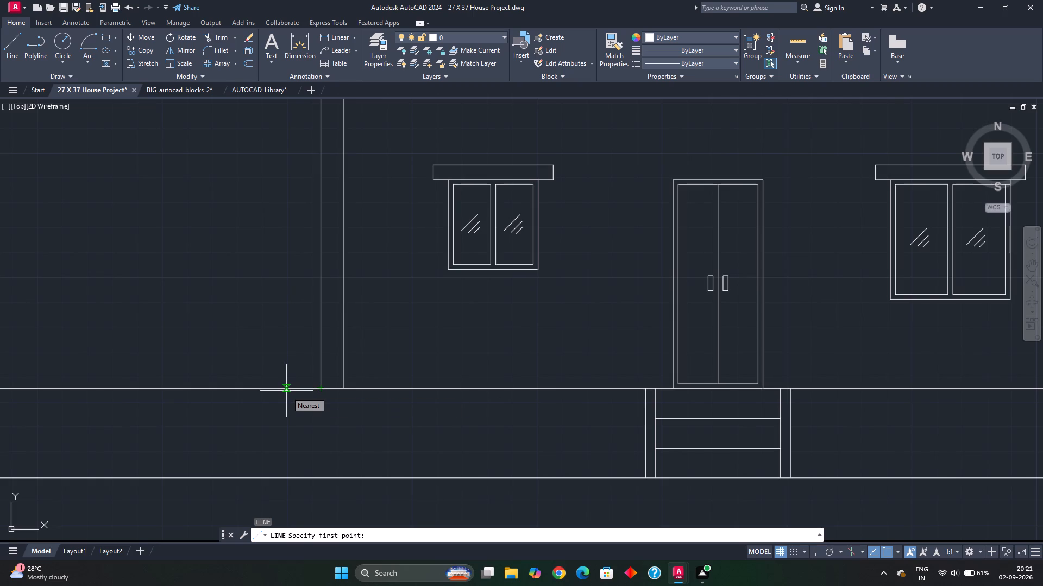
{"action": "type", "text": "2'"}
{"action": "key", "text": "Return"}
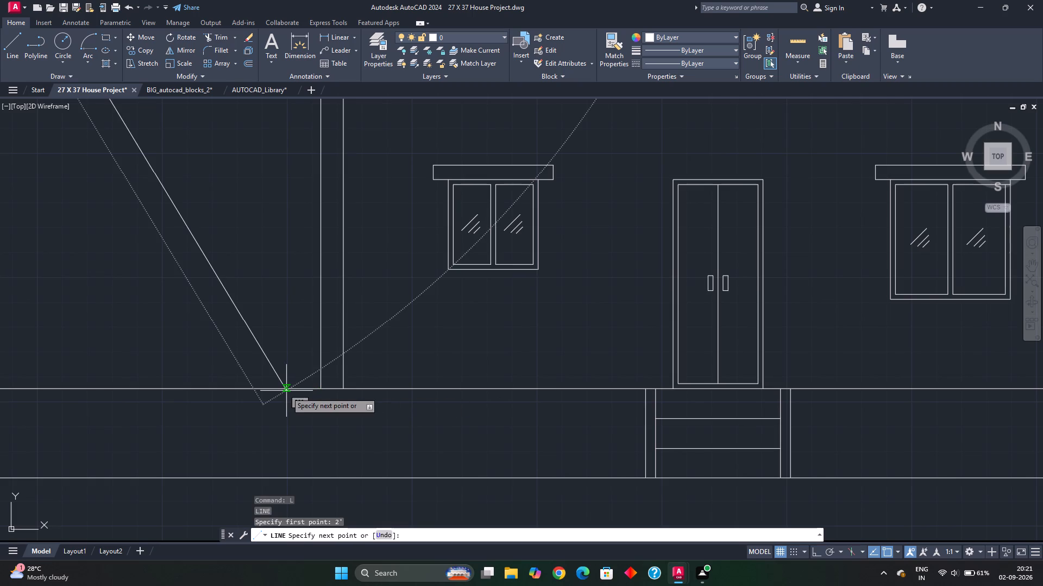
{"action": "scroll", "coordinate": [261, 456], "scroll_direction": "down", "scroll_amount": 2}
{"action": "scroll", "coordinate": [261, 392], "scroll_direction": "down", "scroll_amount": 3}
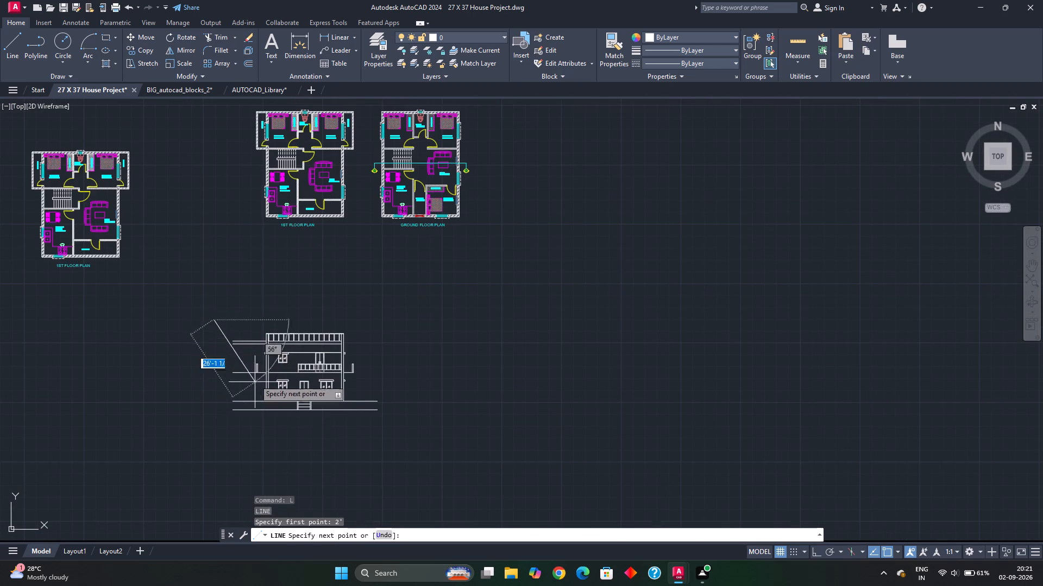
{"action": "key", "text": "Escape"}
Draw a vertical line from the left column's outer bottom corner at plinth level down to the ground line.
{"action": "scroll", "coordinate": [273, 425], "scroll_direction": "up", "scroll_amount": 3}
{"action": "middle_click_drag", "start_coordinate": [263, 390], "coordinate": [316, 382]}
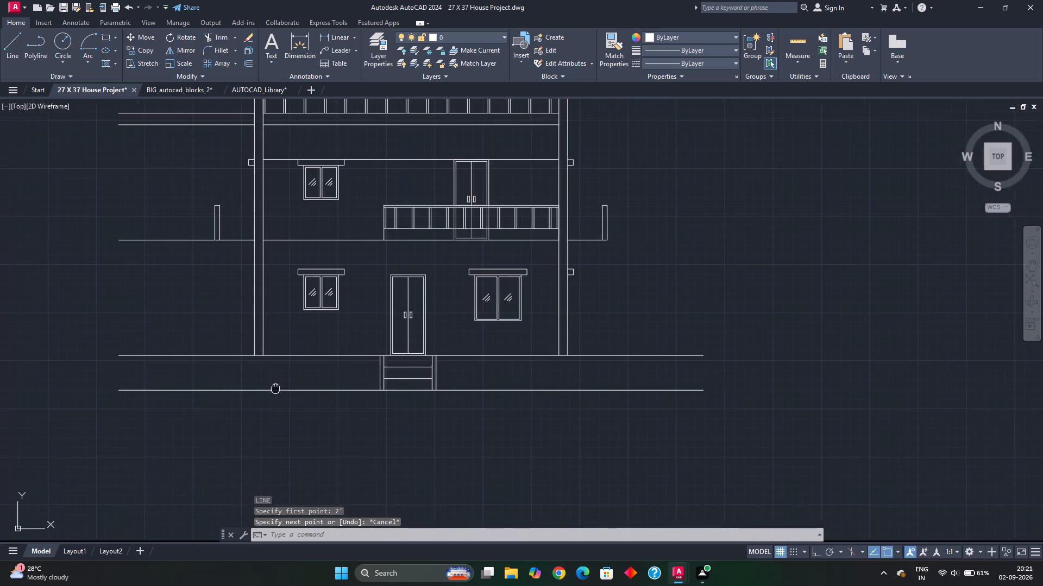
{"action": "middle_click_drag", "start_coordinate": [316, 382], "coordinate": [365, 375]}
{"action": "scroll", "coordinate": [348, 339], "scroll_direction": "up", "scroll_amount": 2}
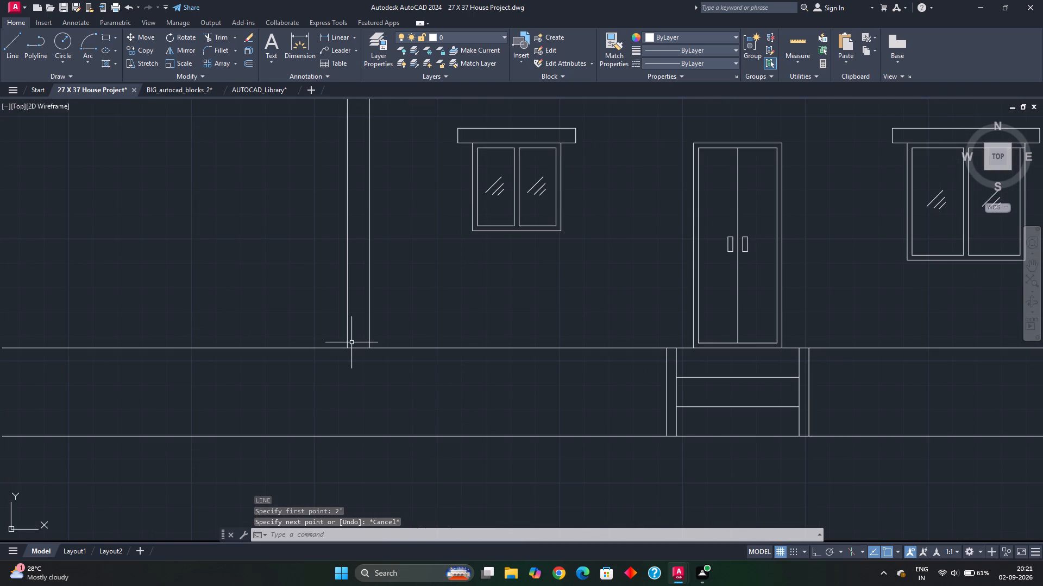
{"action": "key", "text": "l"}
{"action": "key", "text": "Return"}
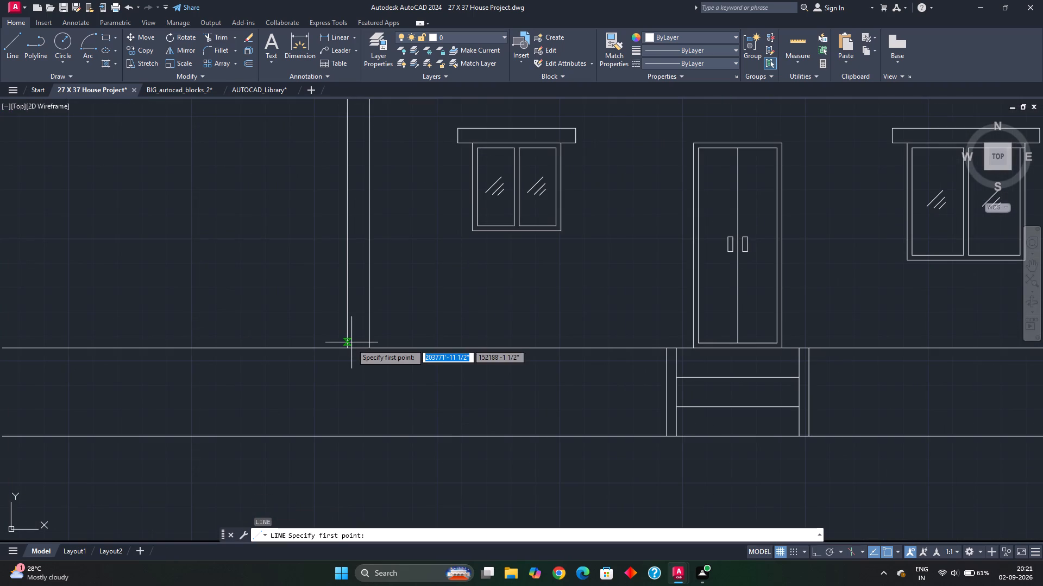
{"action": "left_click", "coordinate": [347, 350]}
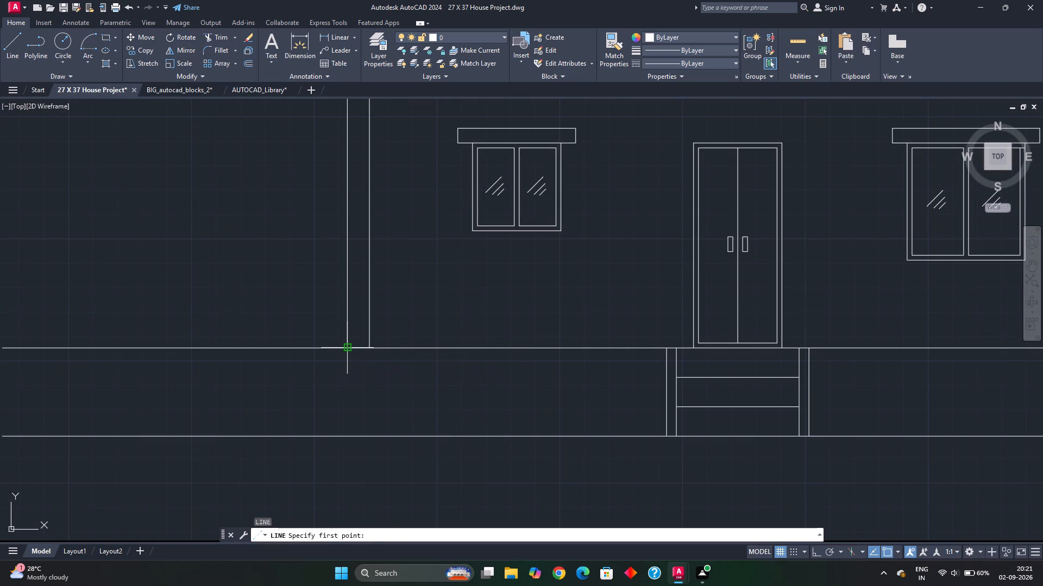
{"action": "left_click", "coordinate": [346, 435]}
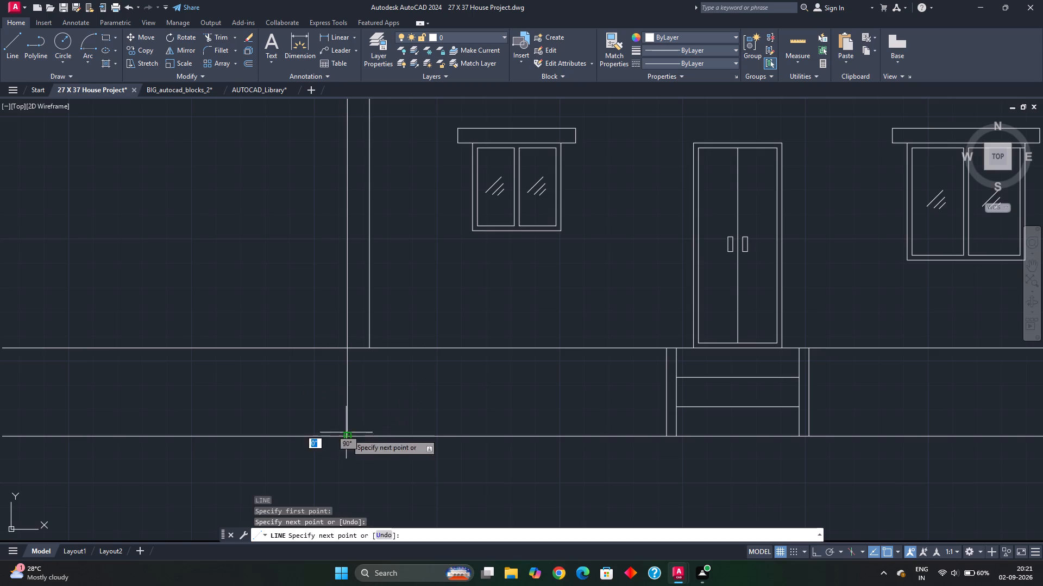
{"action": "key", "text": "Escape"}
Draw a vertical line from the right column's outer bottom corner at plinth level down to the ground line.
{"action": "scroll", "coordinate": [380, 394], "scroll_direction": "down", "scroll_amount": 1}
{"action": "middle_click_drag", "start_coordinate": [429, 387], "coordinate": [202, 375]}
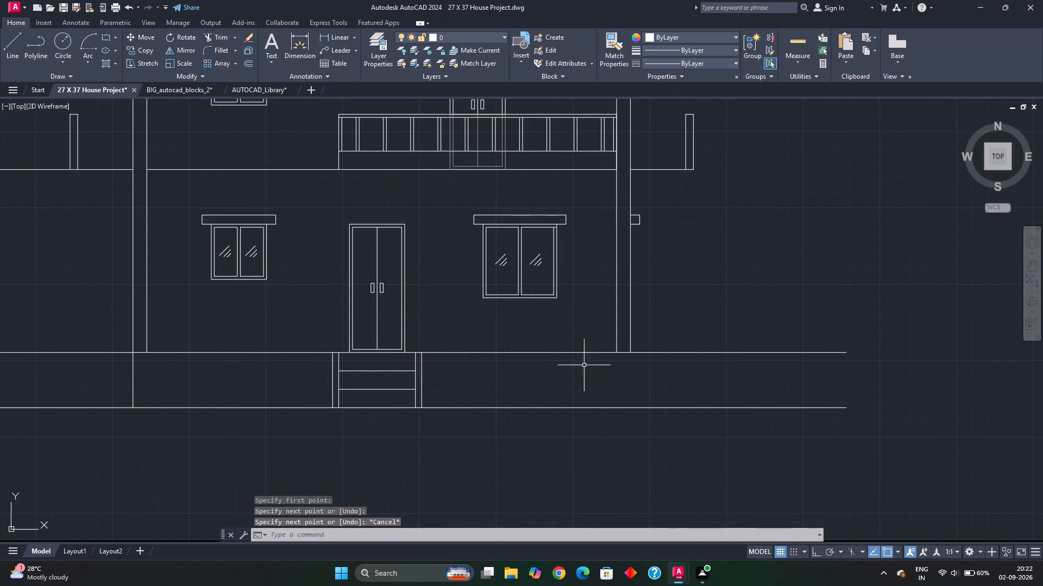
{"action": "key", "text": "space"}
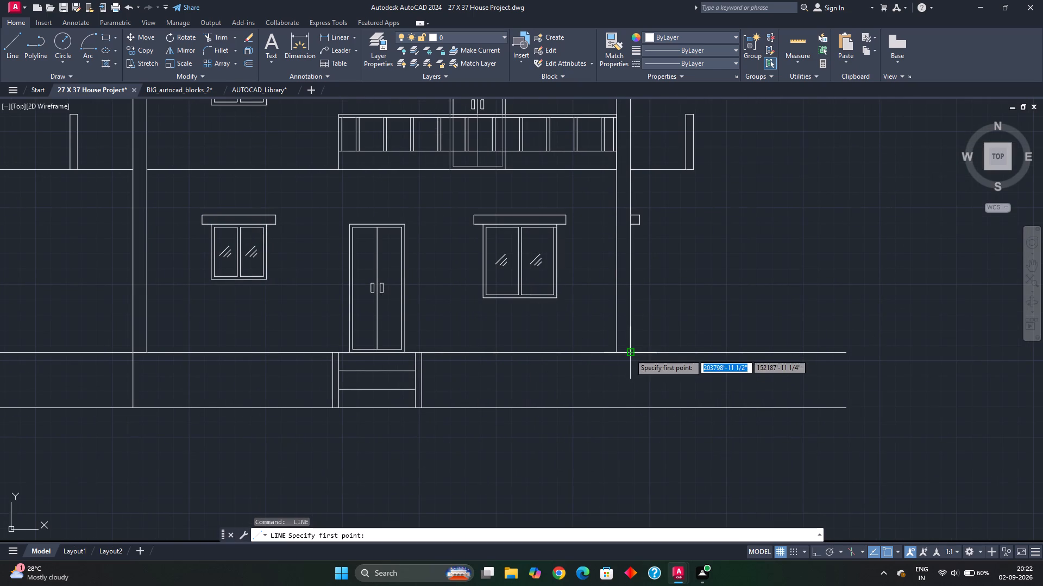
{"action": "left_click", "coordinate": [630, 354]}
{"action": "left_click", "coordinate": [635, 411]}
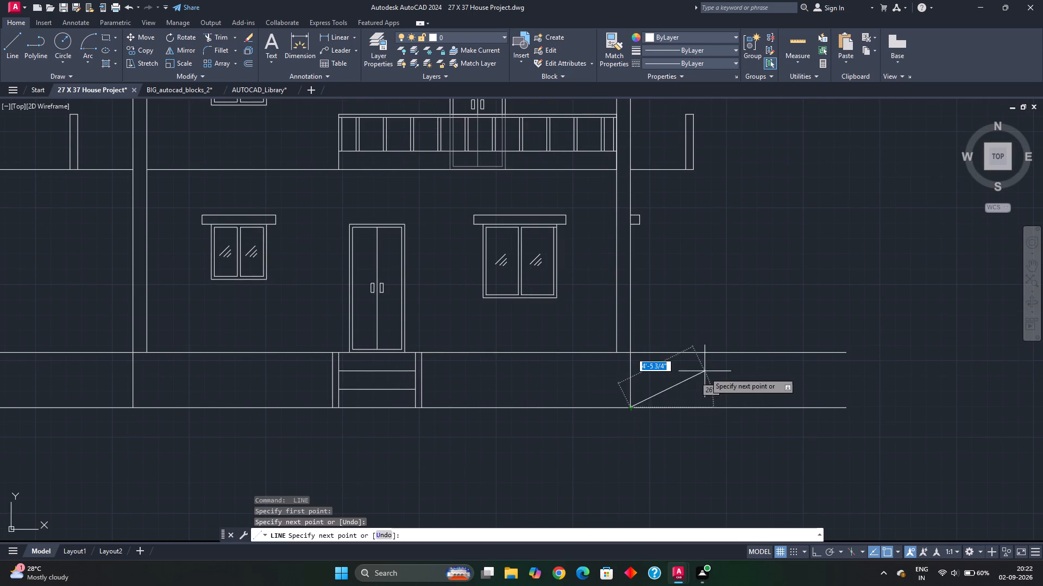
{"action": "key", "text": "Escape"}
Select the vertical plinth edge line below the right column's outer edge.
{"action": "left_click", "coordinate": [645, 379]}
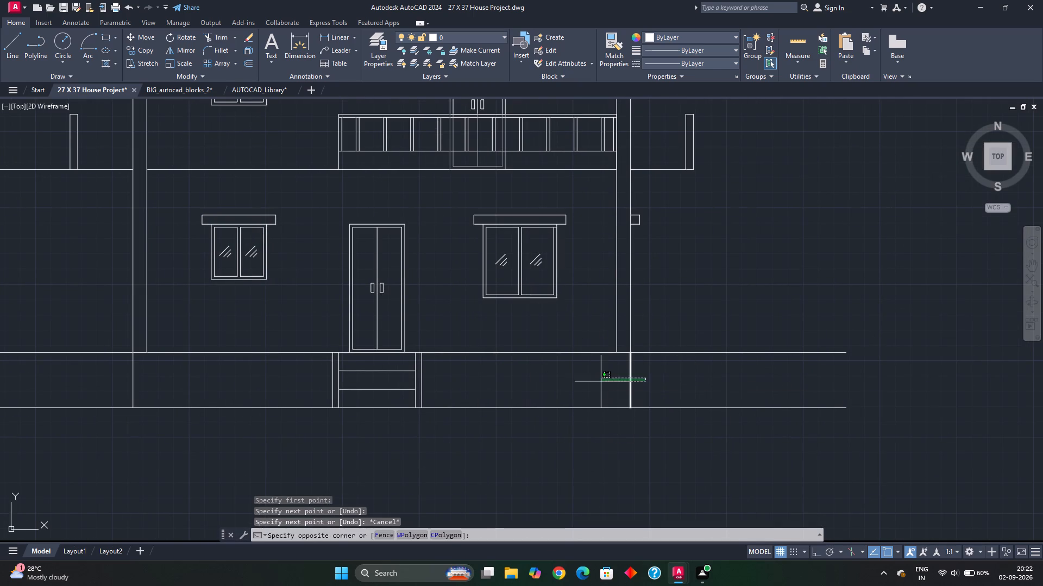
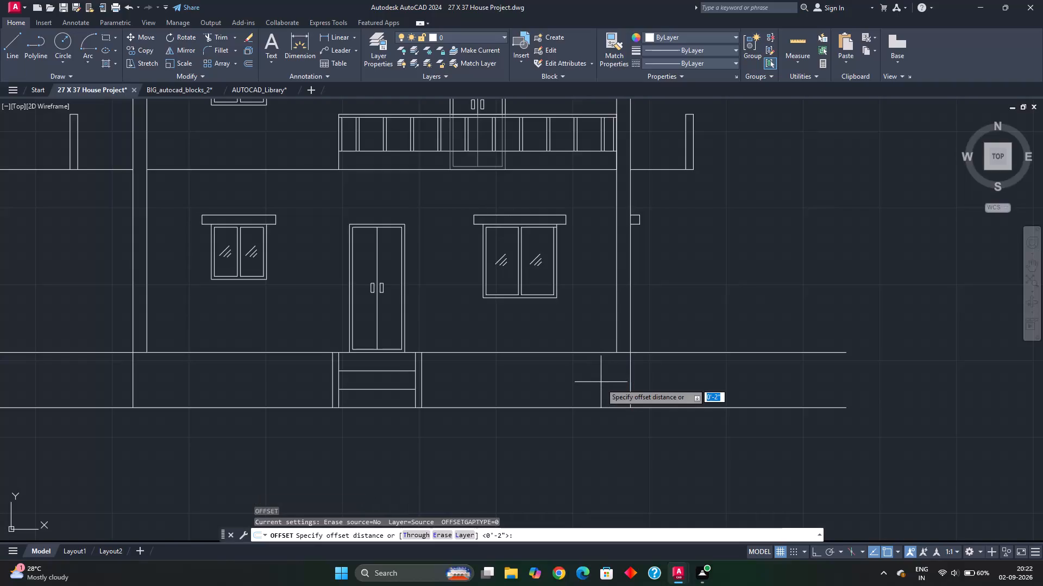
Offset the vertical plinth edges below the right and left columns 2' outward.
{"action": "type", "text": "2'"}
{"action": "key", "text": "Return"}
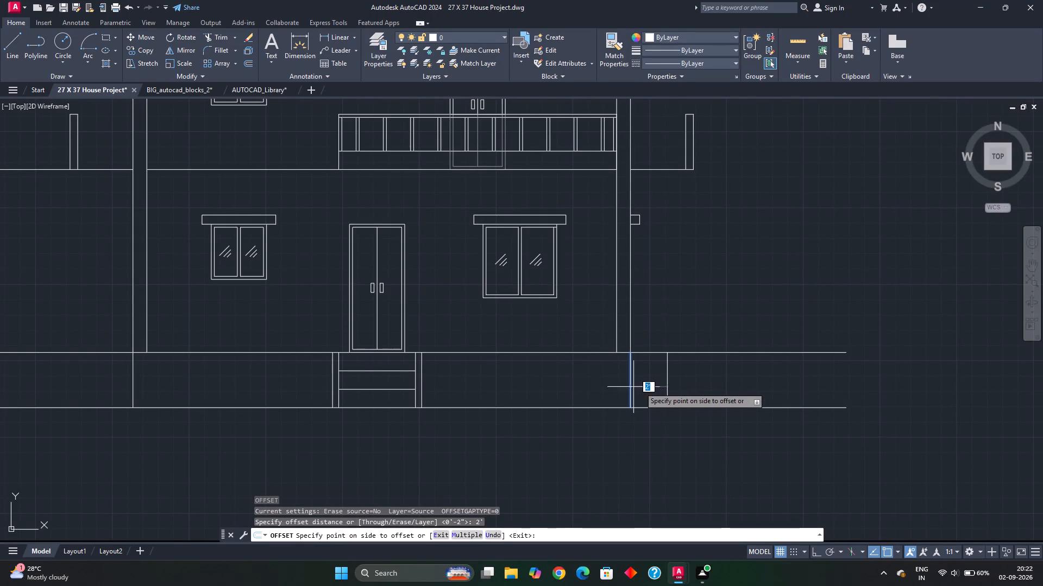
{"action": "left_click", "coordinate": [659, 387]}
{"action": "middle_click_drag", "start_coordinate": [229, 395], "coordinate": [492, 336]}
{"action": "scroll", "coordinate": [229, 395], "scroll_direction": "down", "scroll_amount": 1}
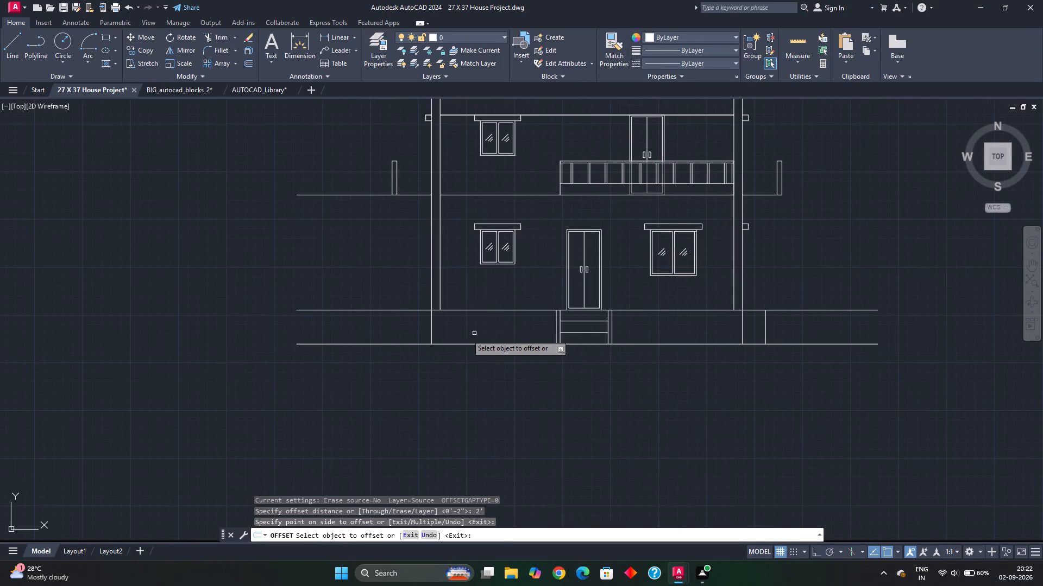
{"action": "left_click", "coordinate": [431, 332]}
{"action": "left_click", "coordinate": [415, 332]}
{"action": "key", "text": "Escape"}
{"action": "key", "text": "Escape"}
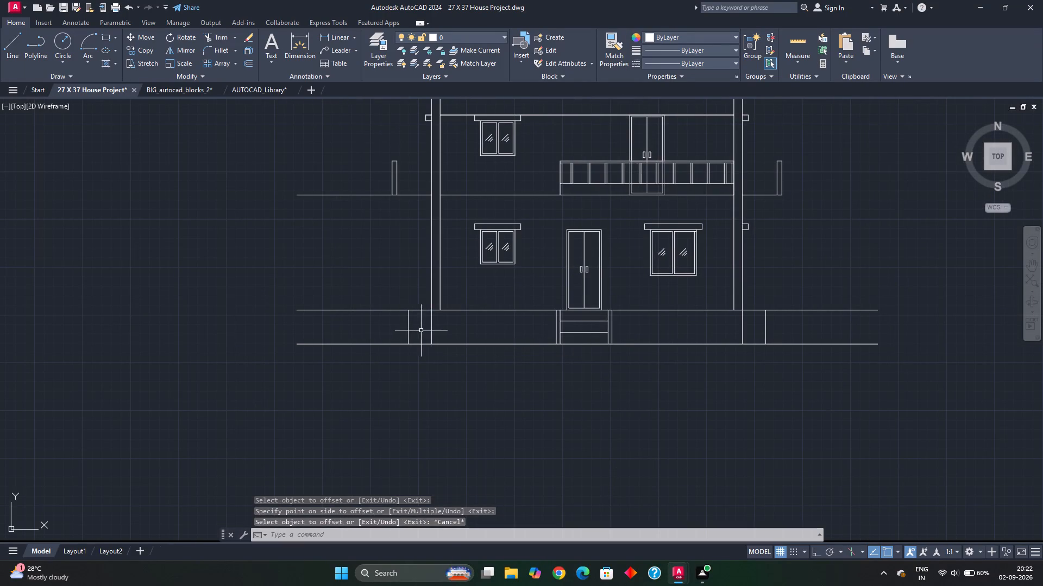
Erase the original vertical plinth edge line directly below the left column.
{"action": "left_click", "coordinate": [435, 329]}
{"action": "left_click", "coordinate": [423, 330]}
{"action": "key", "text": "Delete"}
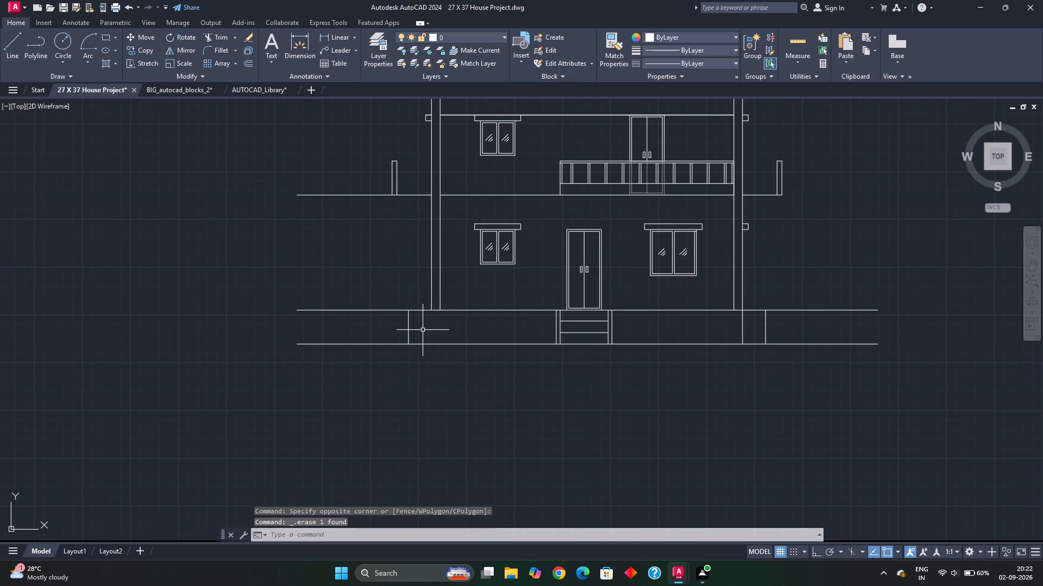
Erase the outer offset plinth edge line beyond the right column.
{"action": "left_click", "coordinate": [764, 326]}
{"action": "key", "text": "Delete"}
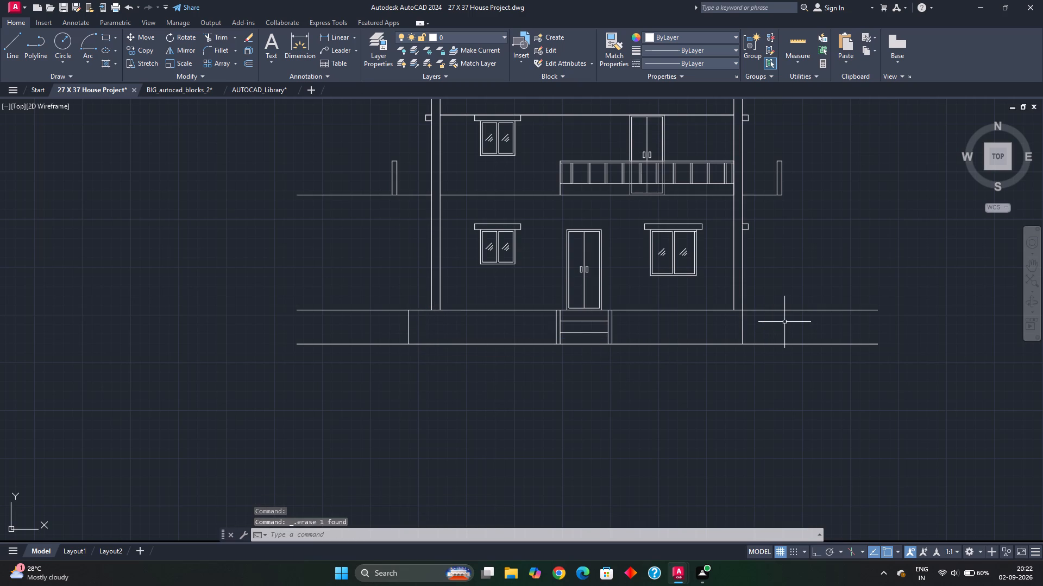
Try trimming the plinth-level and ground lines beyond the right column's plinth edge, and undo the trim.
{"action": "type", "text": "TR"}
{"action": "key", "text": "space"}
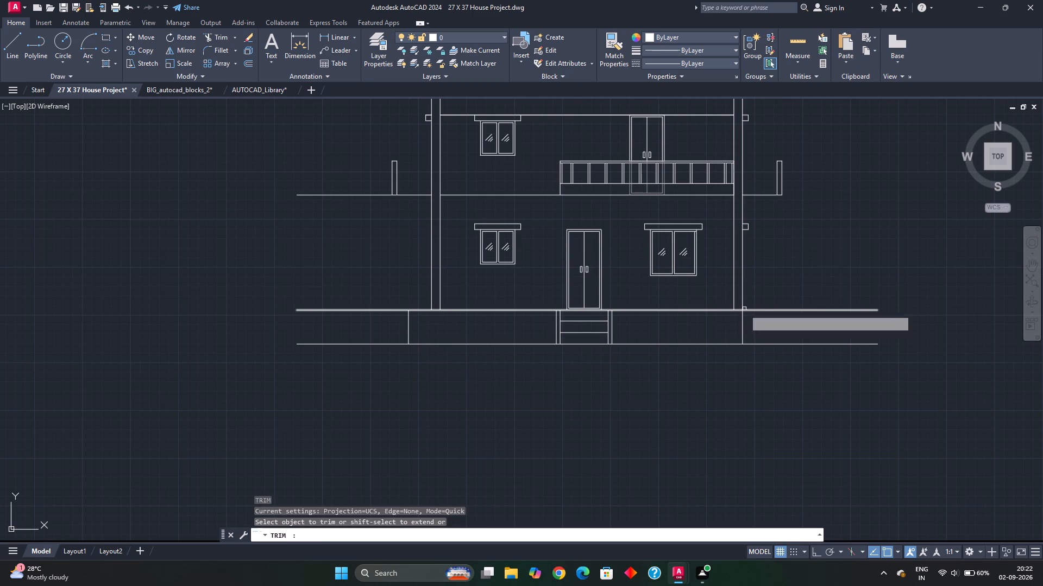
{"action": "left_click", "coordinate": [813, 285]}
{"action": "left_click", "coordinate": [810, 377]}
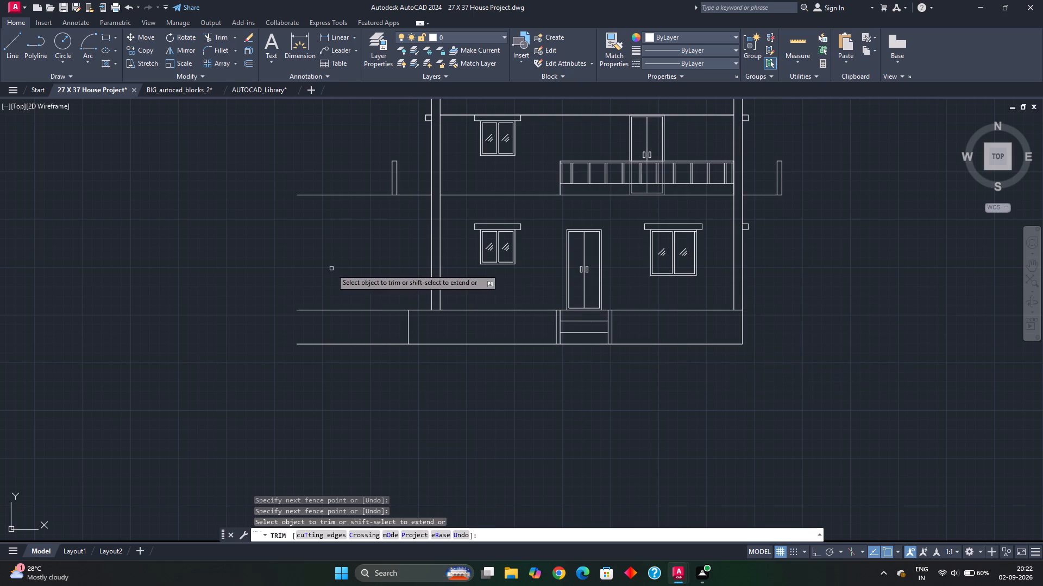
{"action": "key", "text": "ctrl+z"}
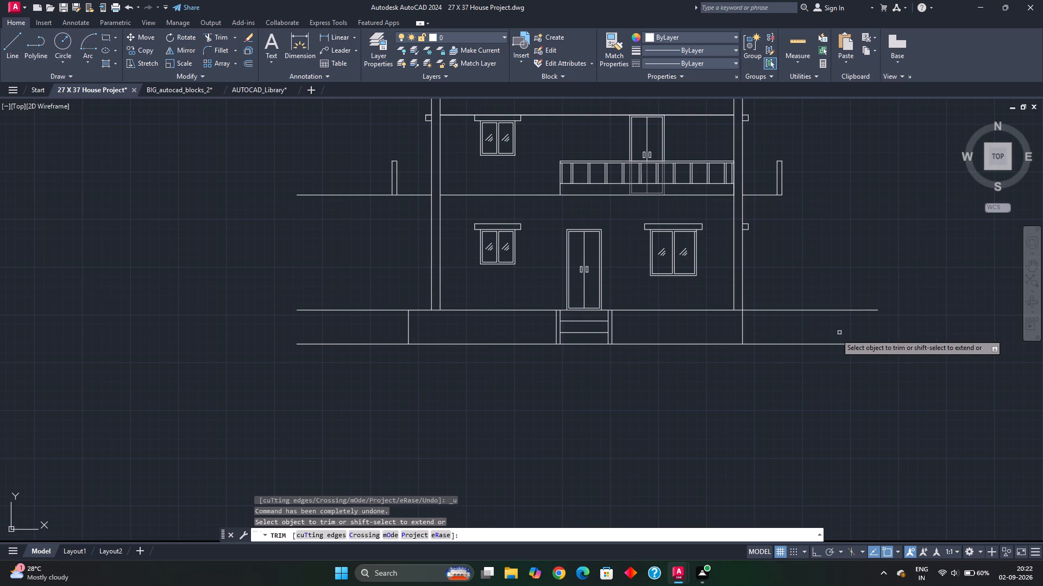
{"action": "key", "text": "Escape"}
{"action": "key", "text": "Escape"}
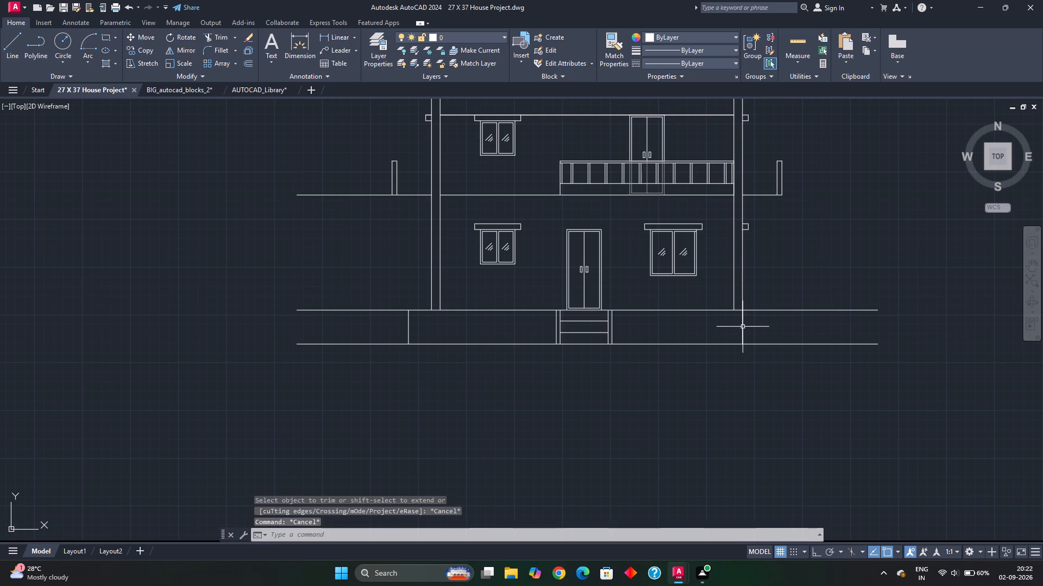
Offset the vertical plinth edge below the right column 2' outward.
{"action": "left_click", "coordinate": [743, 327]}
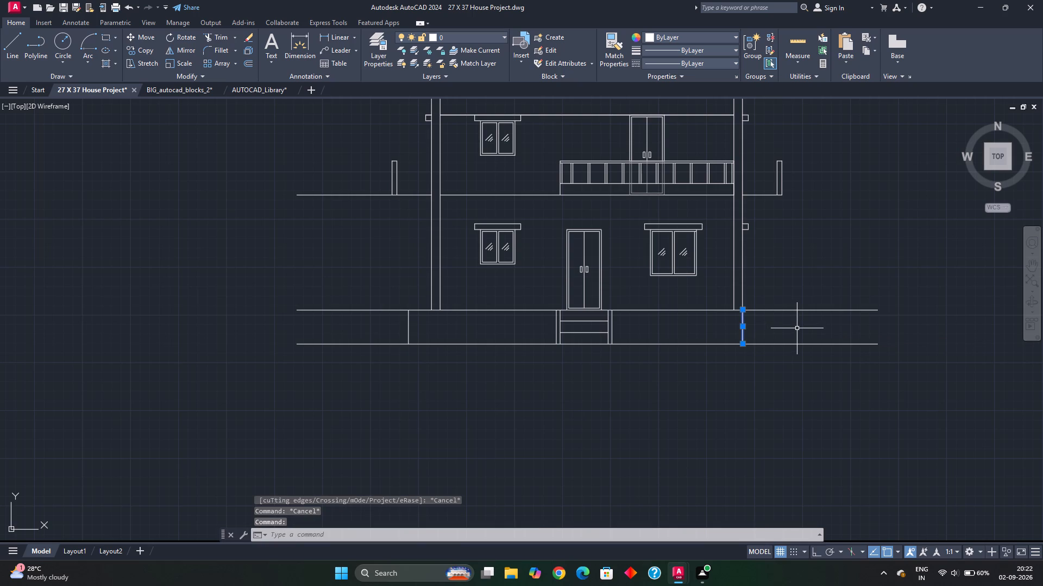
{"action": "key", "text": "o"}
{"action": "key", "text": "Return"}
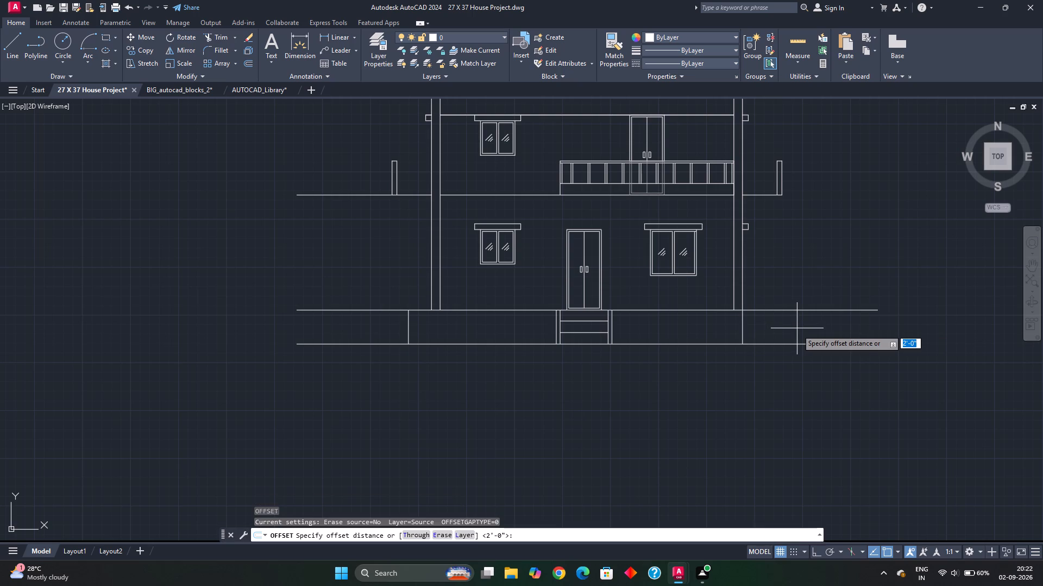
{"action": "type", "text": "2'"}
{"action": "key", "text": "Return"}
{"action": "left_click", "coordinate": [805, 336]}
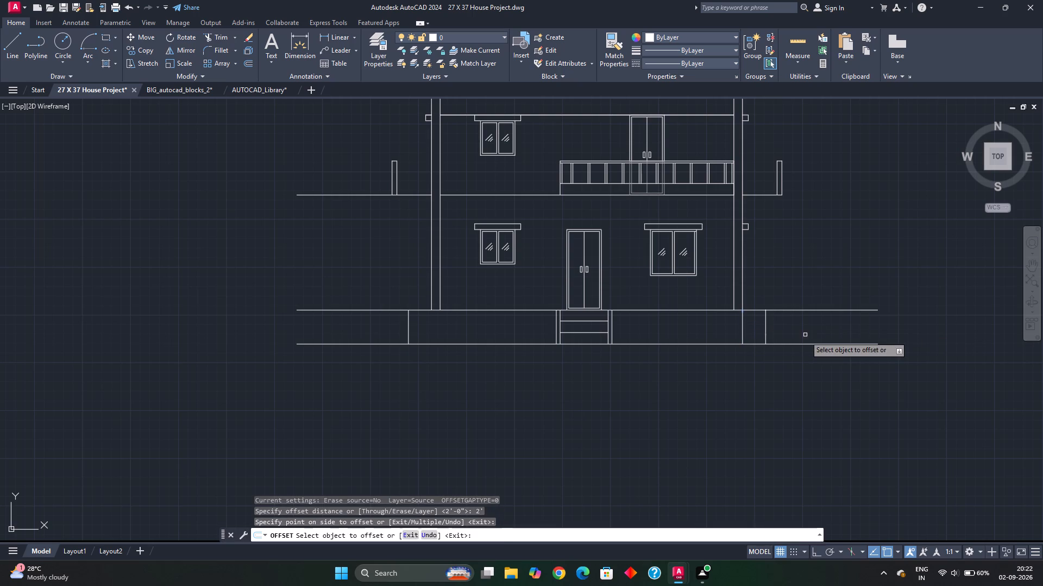
{"action": "key", "text": "Escape"}
{"action": "key", "text": "Escape"}
Trim the plinth-level and ground lines that extend beyond the outer plinth edges on both sides.
{"action": "type", "text": "RE"}
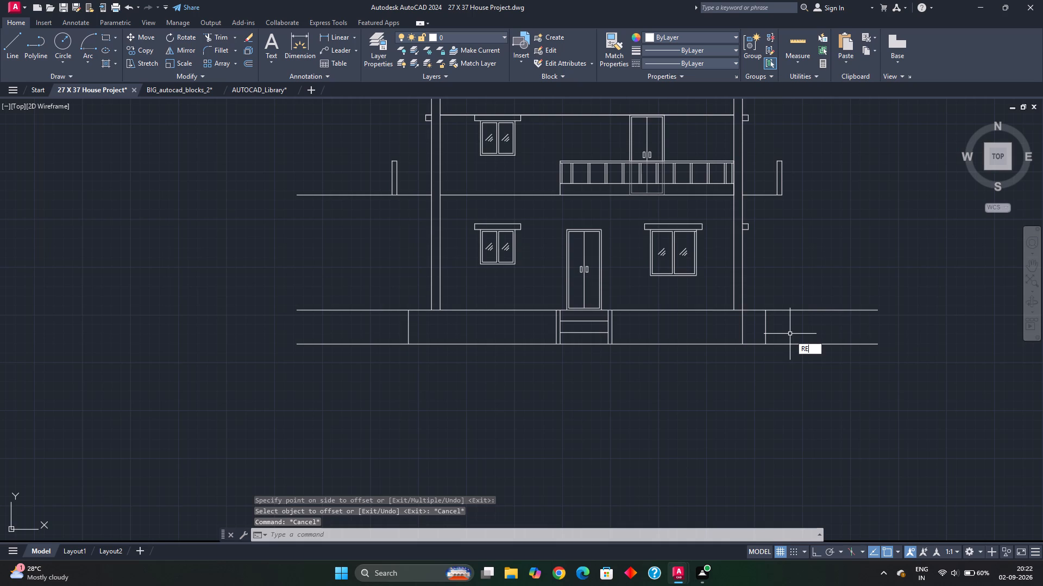
{"action": "key", "text": "Escape"}
{"action": "type", "text": "TR"}
{"action": "key", "text": "space"}
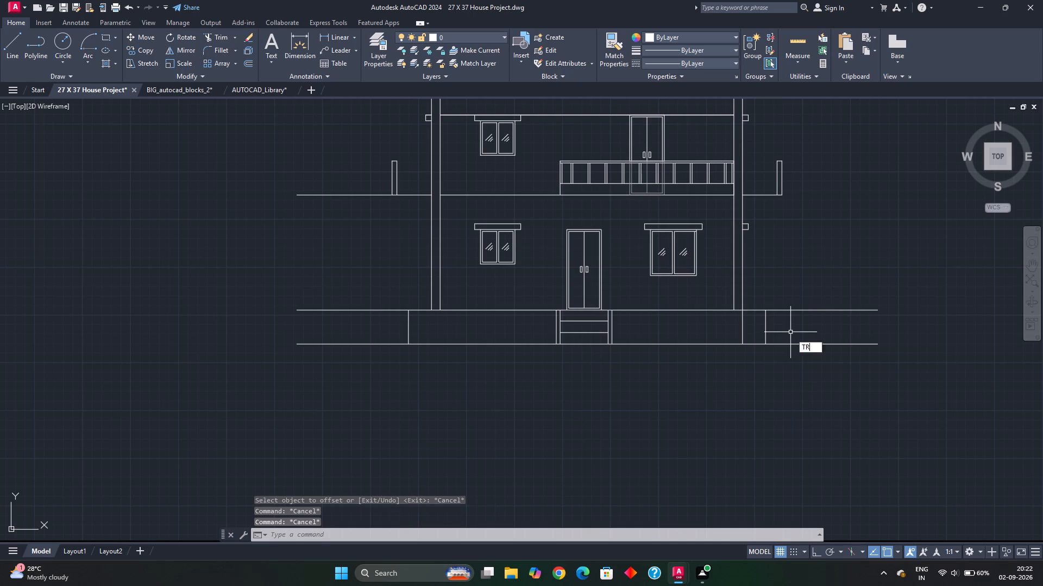
{"action": "left_click", "coordinate": [814, 277]}
{"action": "left_click", "coordinate": [807, 373]}
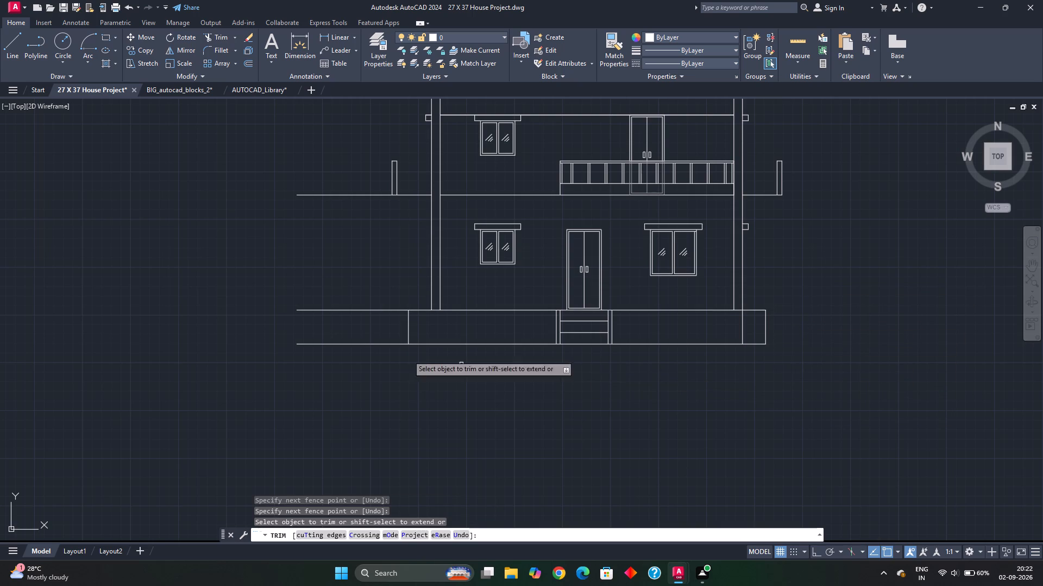
{"action": "left_click", "coordinate": [373, 291]}
{"action": "left_click", "coordinate": [373, 365]}
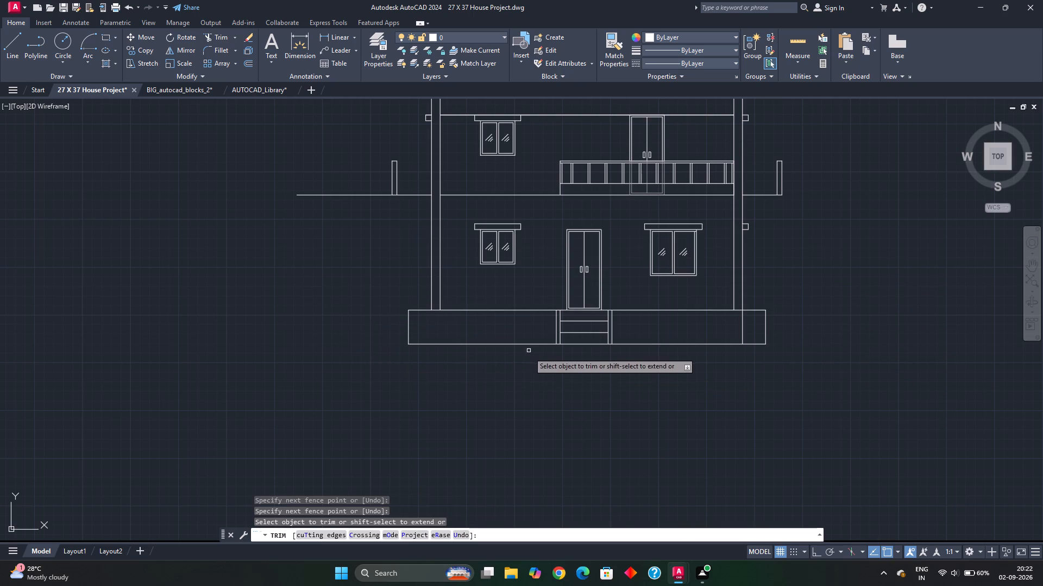
Trim away the original vertical plinth edge line directly below the right column.
{"action": "left_click", "coordinate": [747, 328]}
{"action": "left_click", "coordinate": [733, 334]}
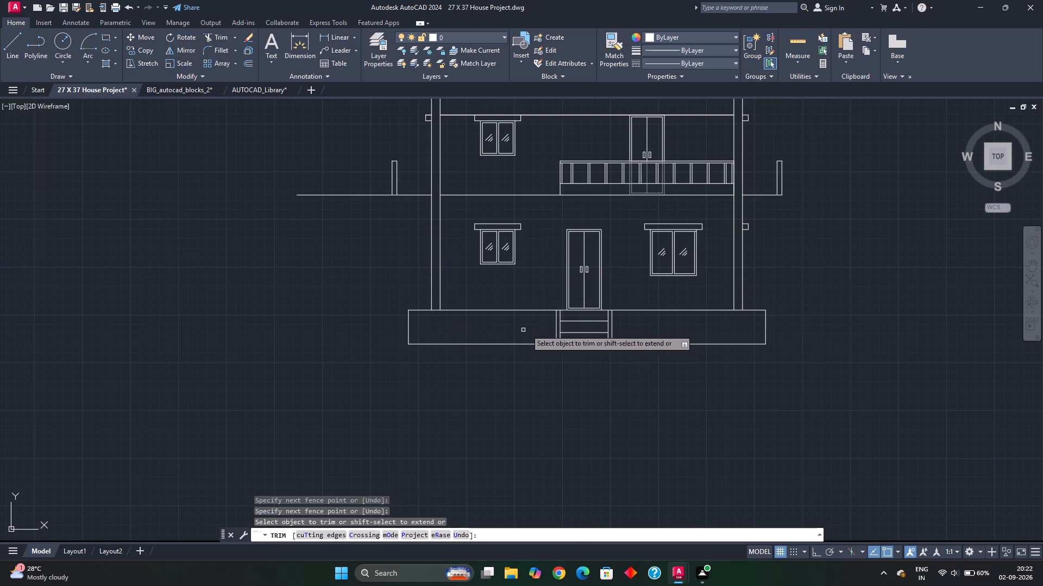
Trim the first-floor slab line extending outward past the small parapet on the left side of the elevation.
{"action": "middle_click_drag", "start_coordinate": [570, 321], "coordinate": [565, 384]}
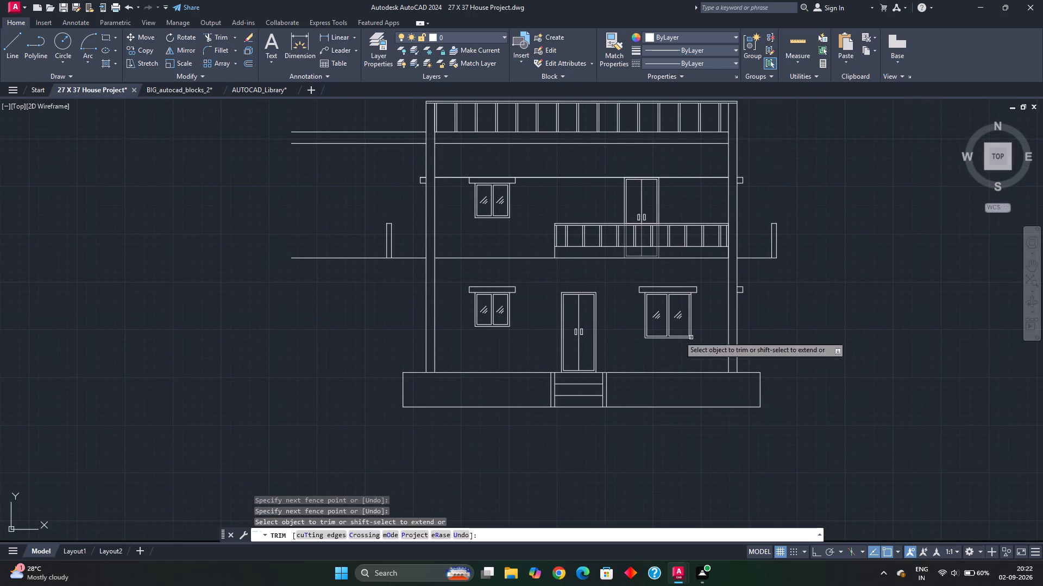
{"action": "left_click", "coordinate": [350, 257]}
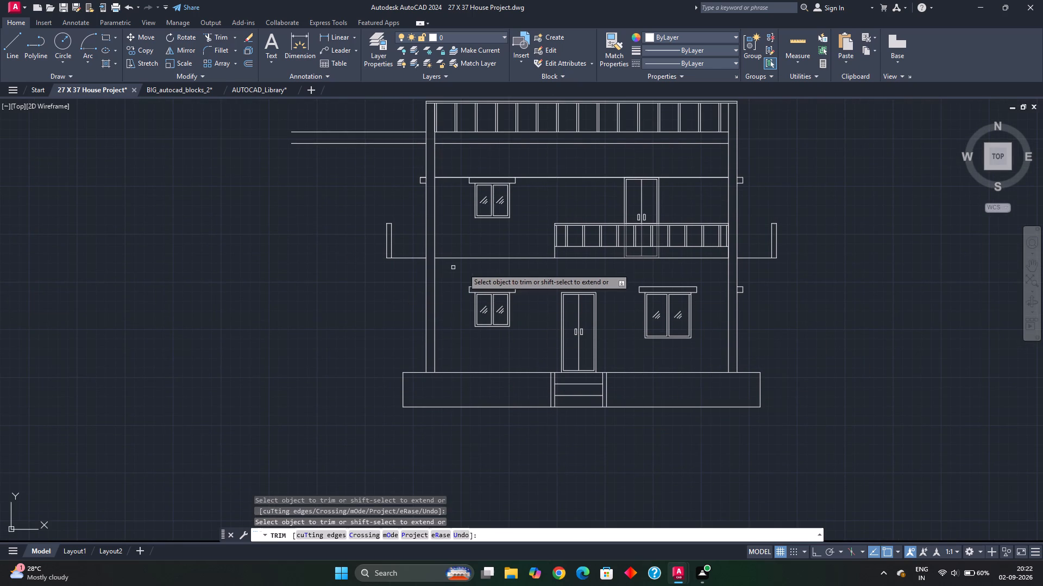
{"action": "middle_click_drag", "start_coordinate": [767, 264], "coordinate": [769, 309]}
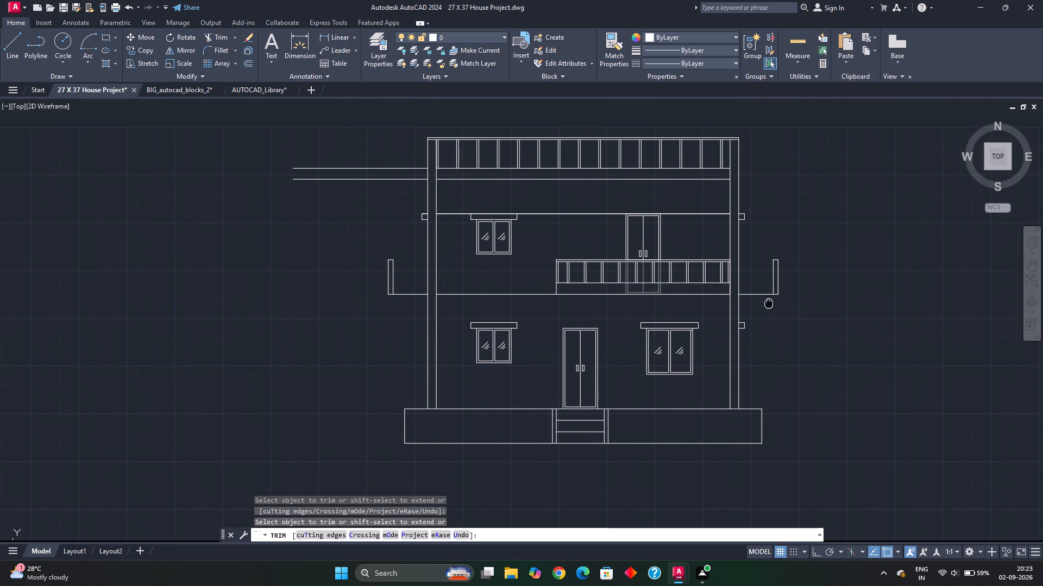
{"action": "middle_click_drag", "start_coordinate": [769, 309], "coordinate": [769, 312]}
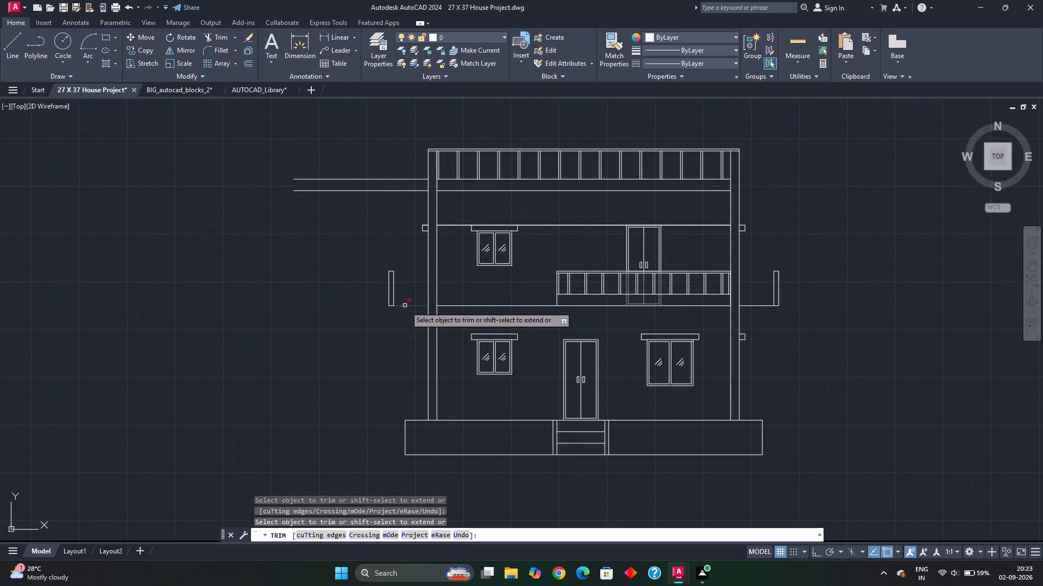
{"action": "scroll", "coordinate": [410, 316], "scroll_direction": "up", "scroll_amount": 1}
{"action": "middle_click_drag", "start_coordinate": [410, 316], "coordinate": [409, 331]}
{"action": "key", "text": "Escape"}
{"action": "key", "text": "Escape"}
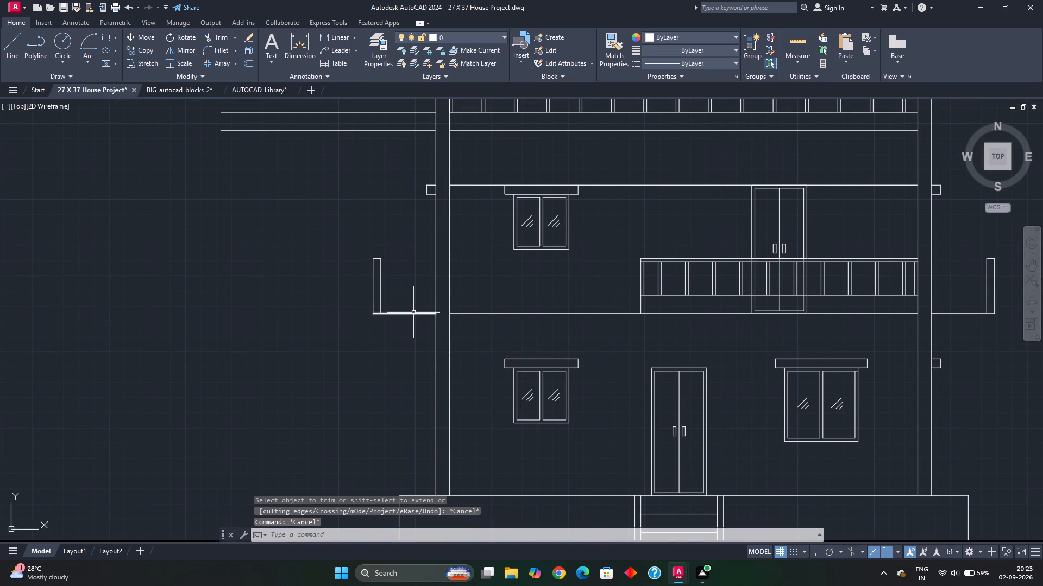
Offset the projecting first-floor slab lines outside the left and right columns 6" downward.
{"action": "left_click", "coordinate": [413, 313]}
{"action": "key", "text": "o"}
{"action": "key", "text": "Return"}
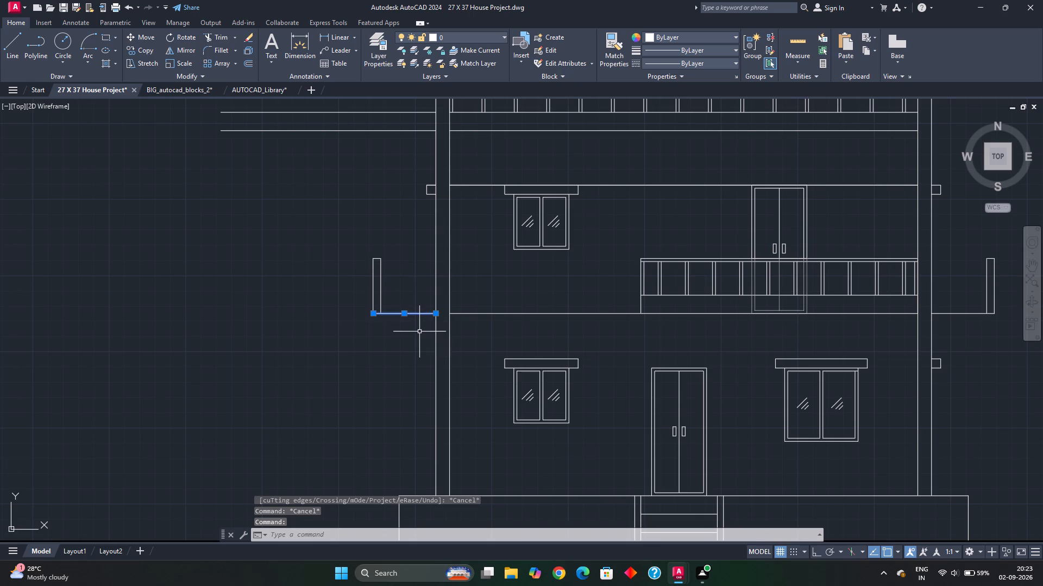
{"action": "key", "text": "6"}
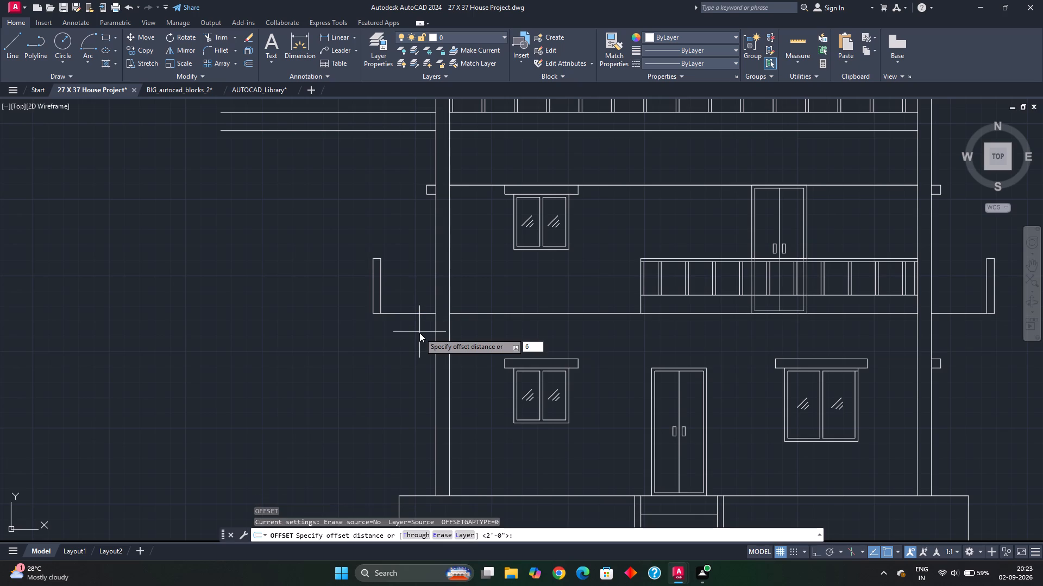
{"action": "key", "text": "shift+quotedbl"}
{"action": "key", "text": "Return"}
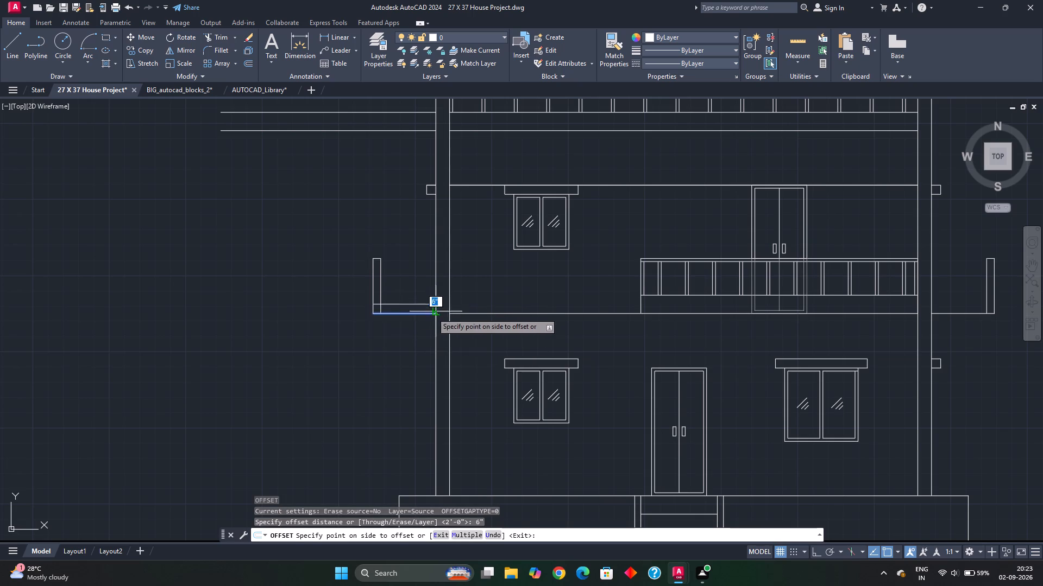
{"action": "left_click", "coordinate": [419, 340]}
{"action": "middle_click_drag", "start_coordinate": [536, 321], "coordinate": [335, 318]}
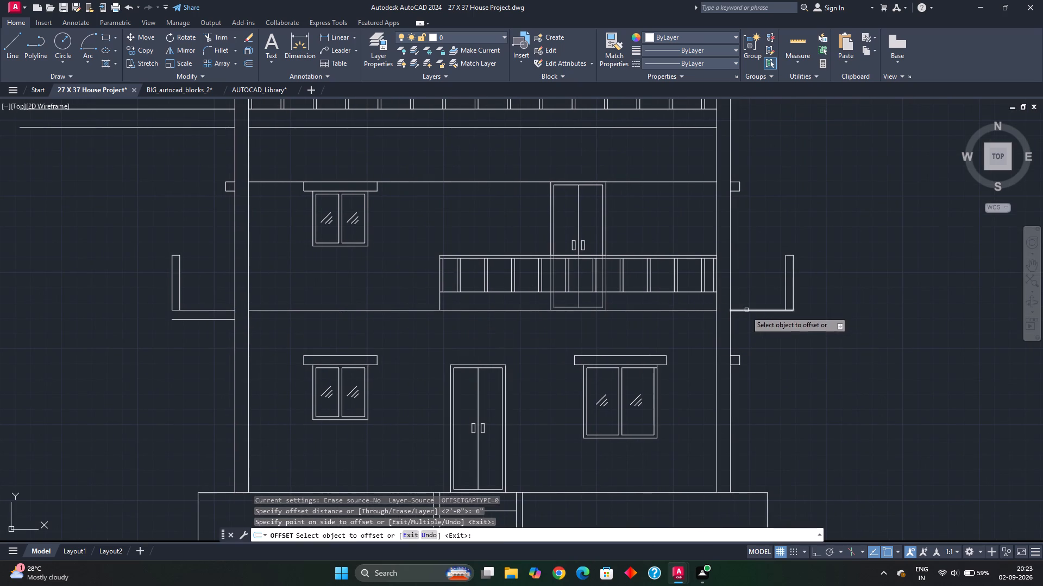
{"action": "left_click", "coordinate": [746, 311]}
{"action": "left_click", "coordinate": [749, 323]}
{"action": "key", "text": "Escape"}
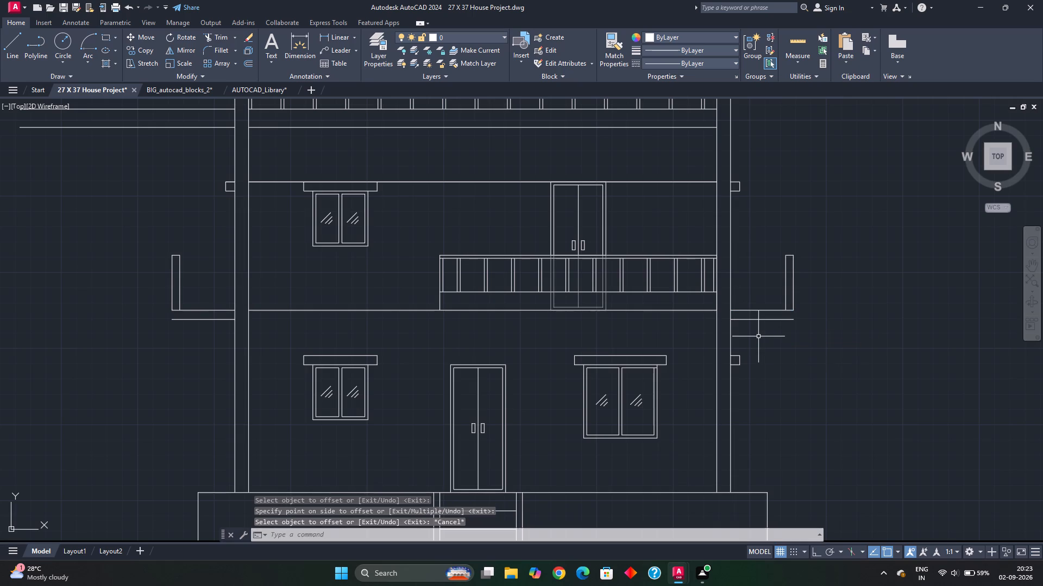
Fillet the offset slab undersides to the outer parapet edges on both sides with radius 0, closing the projecting first-floor slab ends.
{"action": "key", "text": "f"}
{"action": "key", "text": "Return"}
{"action": "key", "text": "r"}
{"action": "key", "text": "Return"}
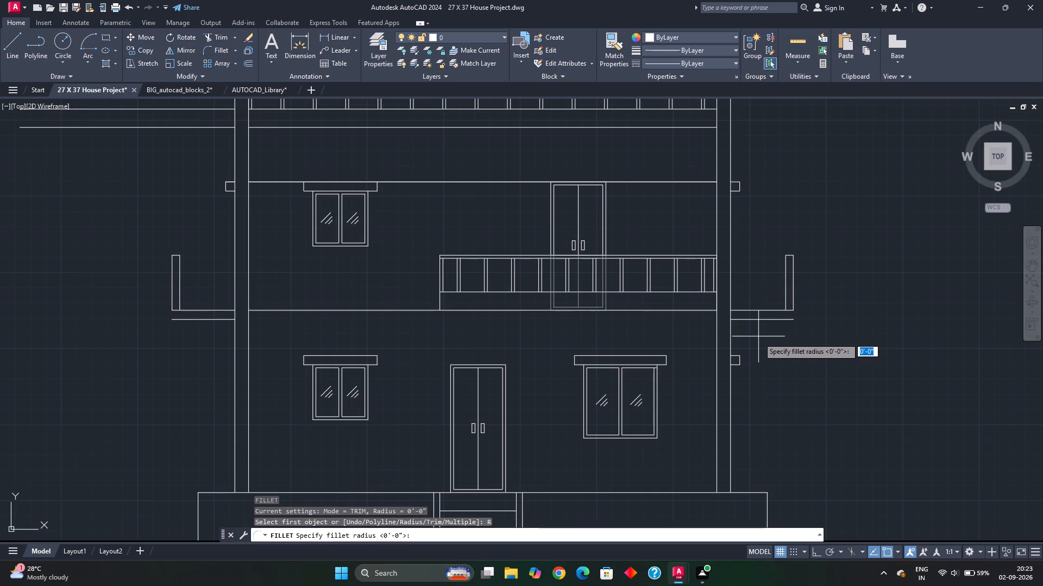
{"action": "key", "text": "0"}
{"action": "key", "text": "Return"}
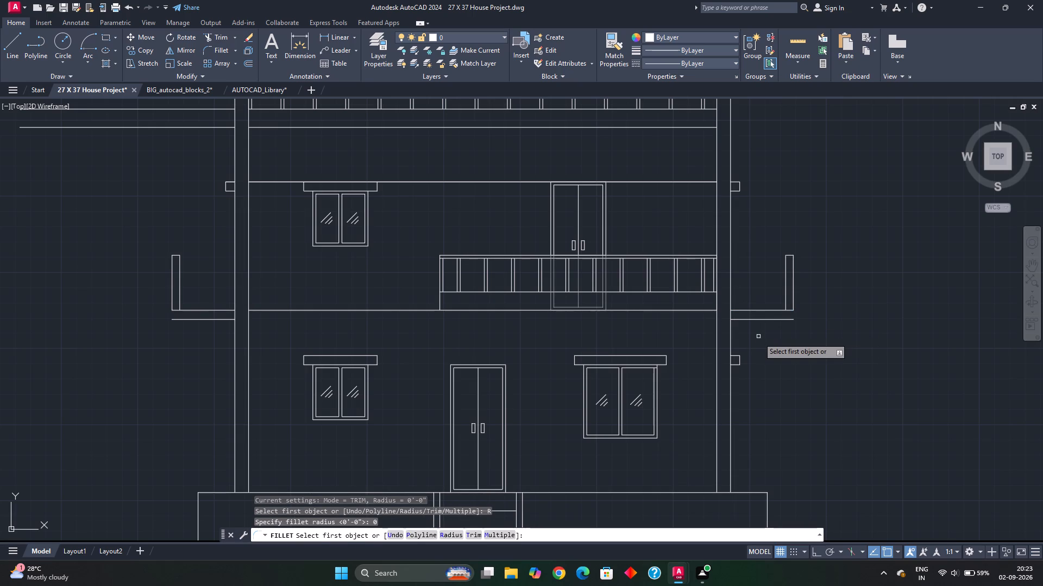
{"action": "key", "text": "m"}
{"action": "key", "text": "Return"}
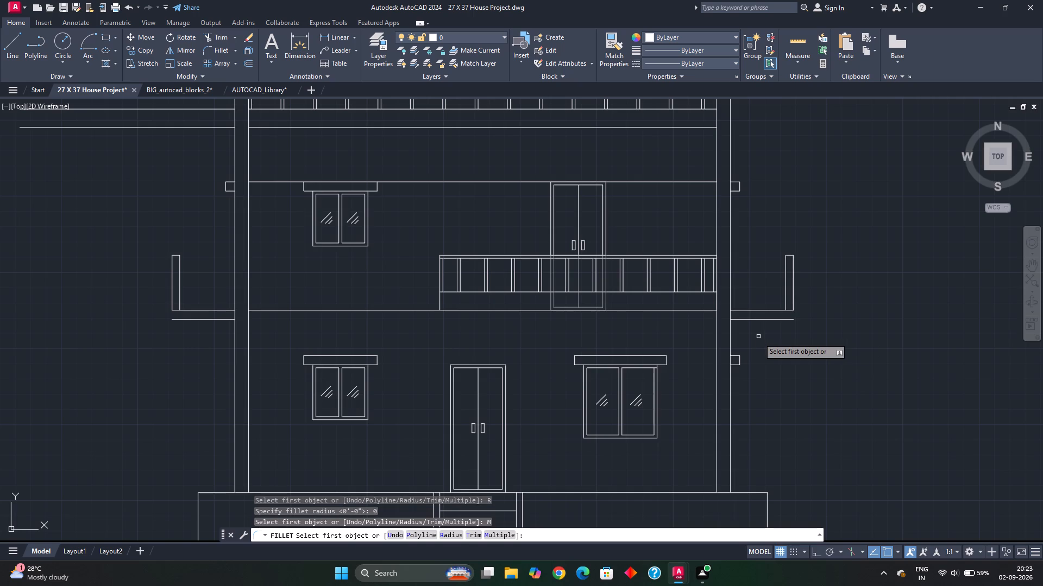
{"action": "left_click", "coordinate": [774, 323]}
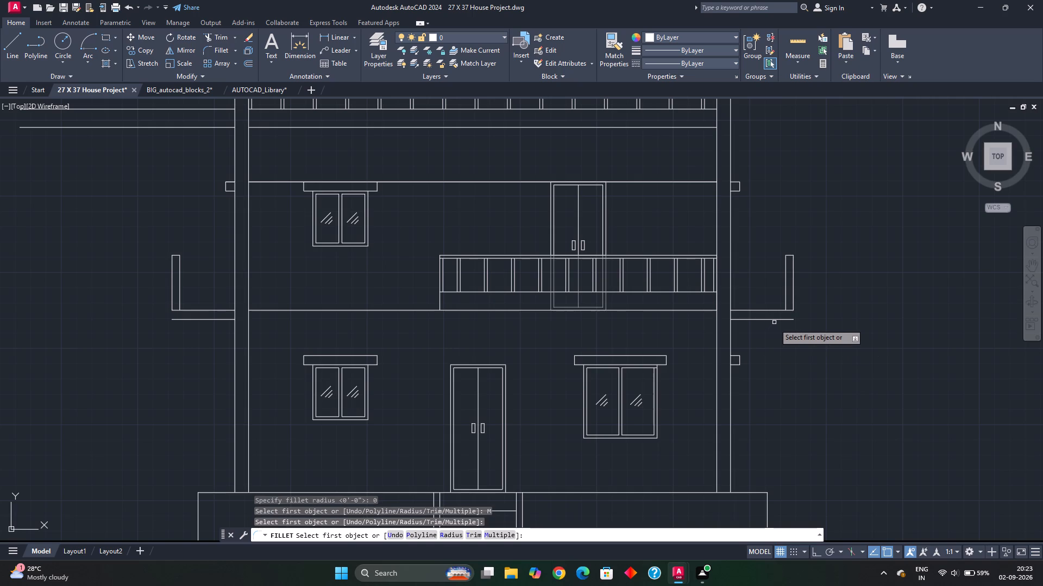
{"action": "left_click", "coordinate": [778, 319]}
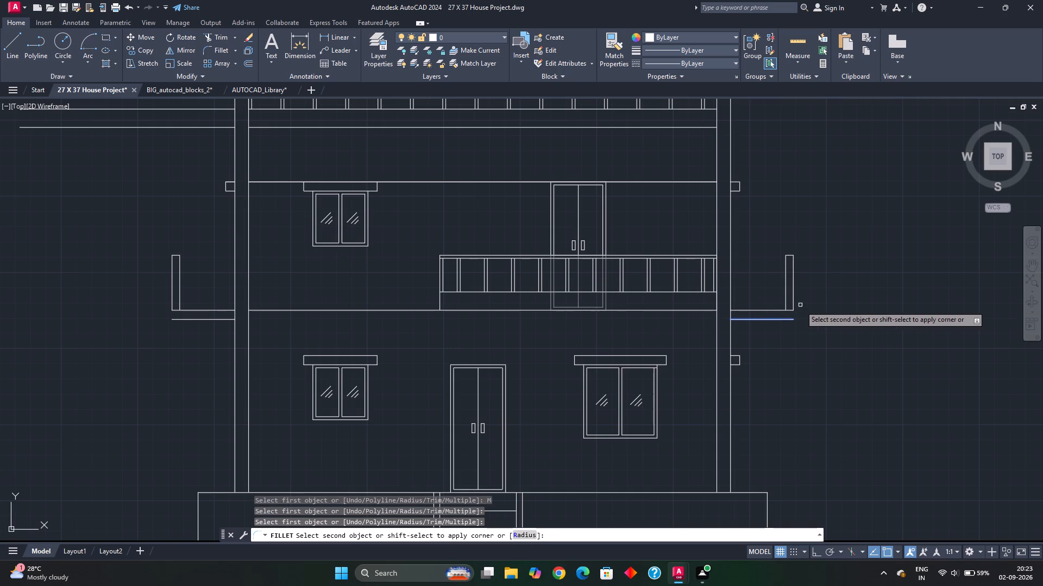
{"action": "left_click", "coordinate": [793, 296]}
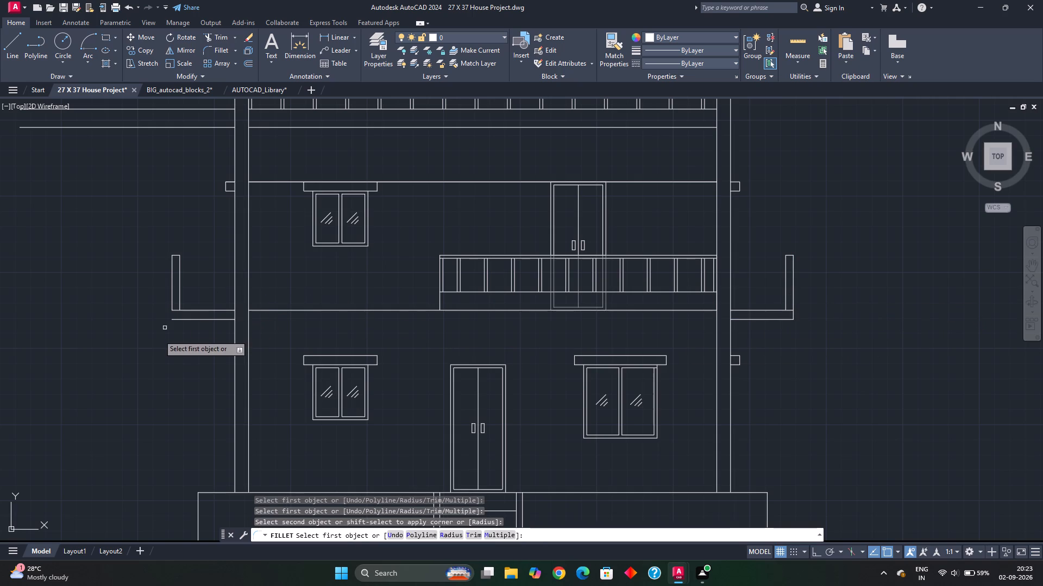
{"action": "left_click", "coordinate": [179, 321]}
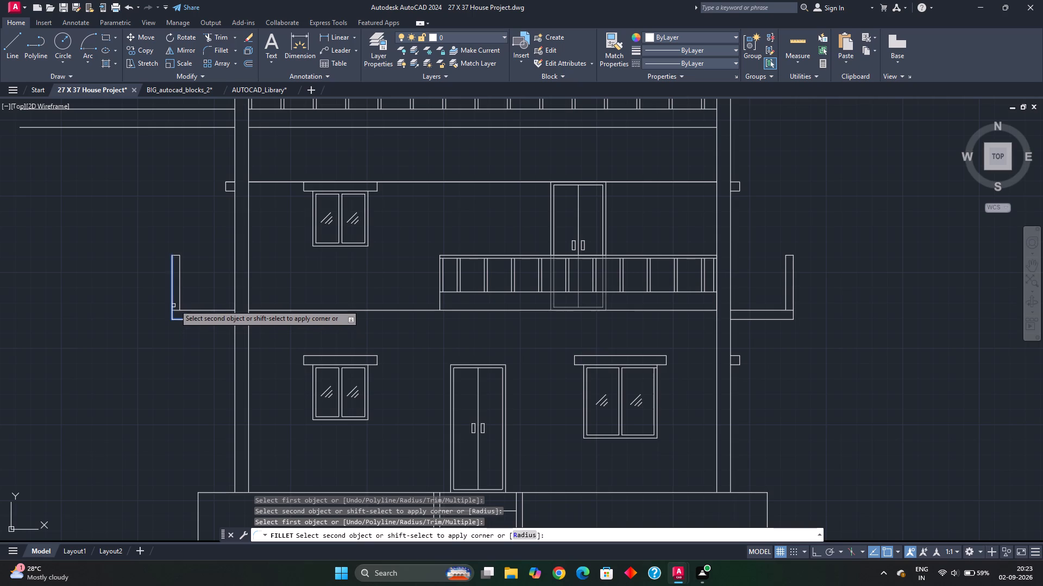
{"action": "left_click", "coordinate": [172, 304]}
{"action": "scroll", "coordinate": [287, 350], "scroll_direction": "down", "scroll_amount": 1}
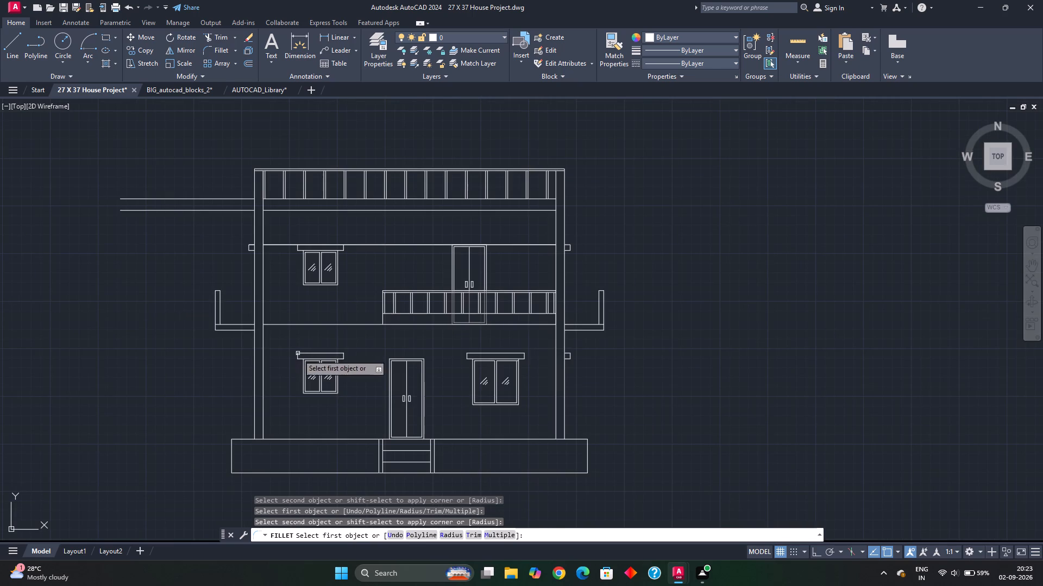
{"action": "key", "text": "Escape"}
{"action": "key", "text": "Escape"}
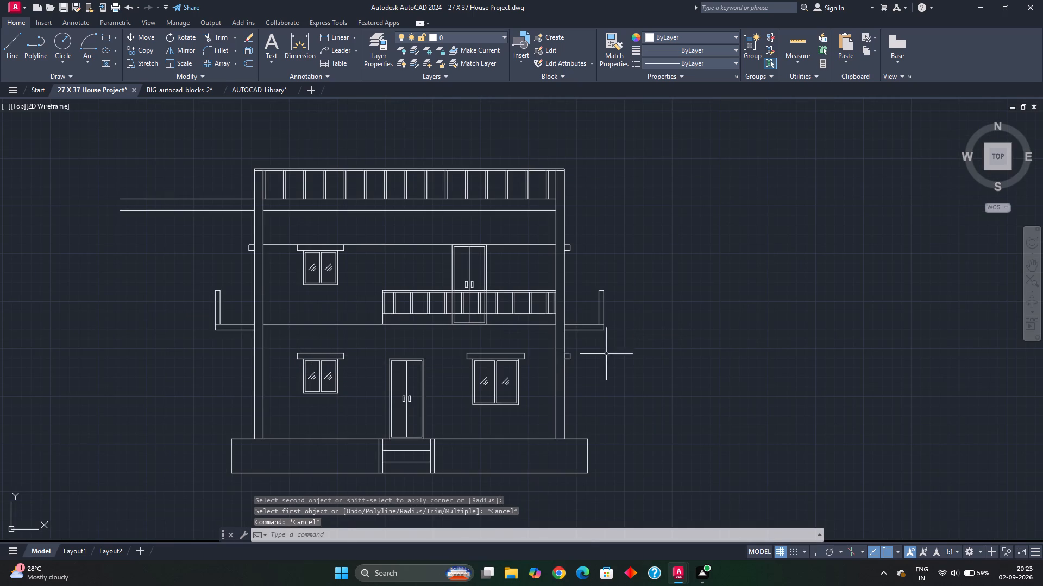
Trim the two roof-level lines that extend outward past the left column of the front elevation.
{"action": "scroll", "coordinate": [580, 335], "scroll_direction": "up", "scroll_amount": 1}
{"action": "scroll", "coordinate": [604, 354], "scroll_direction": "down", "scroll_amount": 2}
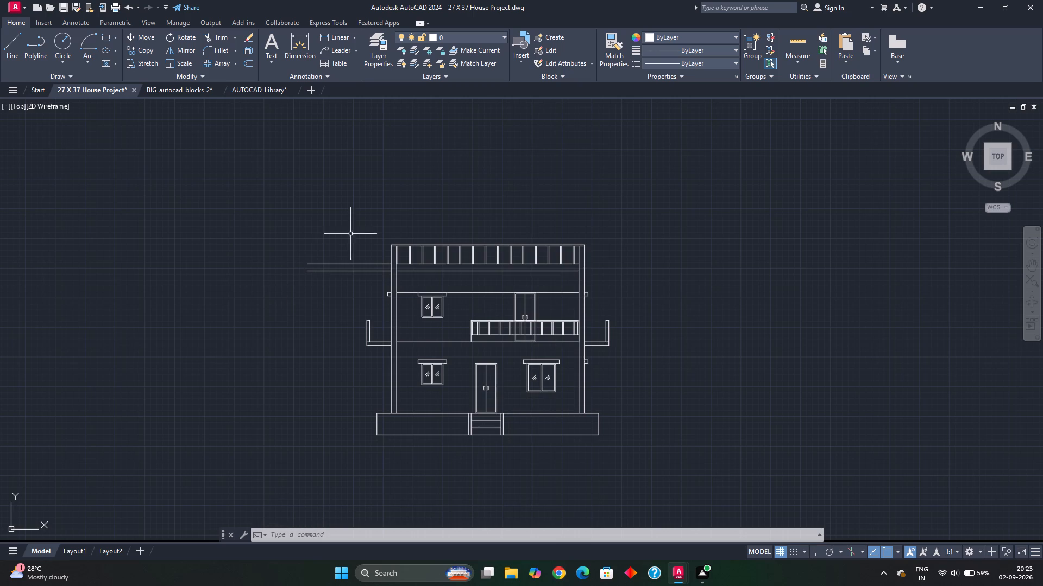
{"action": "key", "text": "t"}
{"action": "key", "text": "r"}
{"action": "key", "text": "space"}
{"action": "left_click", "coordinate": [365, 253]}
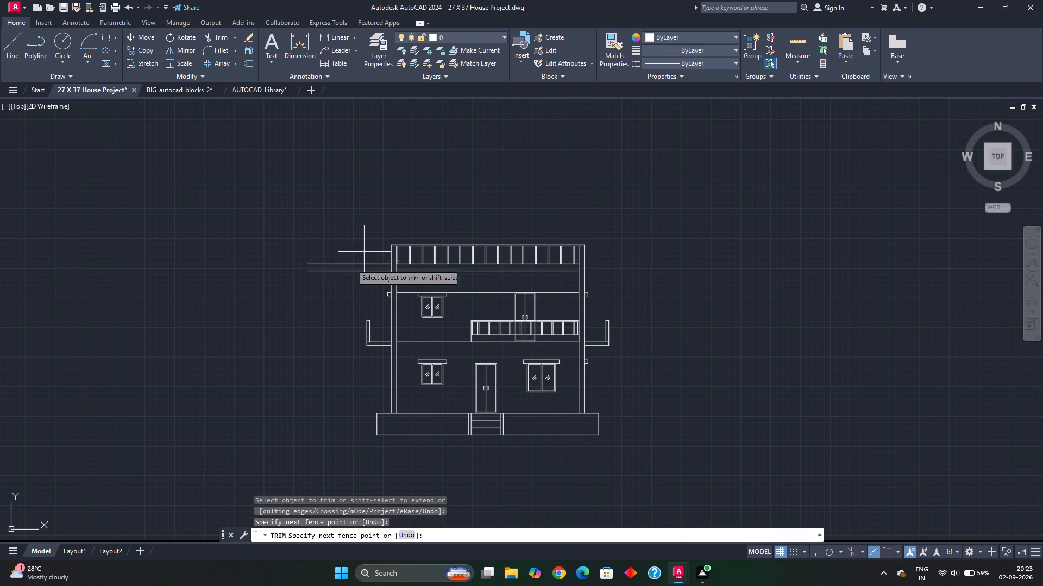
{"action": "left_click", "coordinate": [330, 292]}
{"action": "key", "text": "Escape"}
Erase the duplicate first floor and ground floor plans located above the front elevation.
{"action": "middle_click_drag", "start_coordinate": [337, 338], "coordinate": [350, 294]}
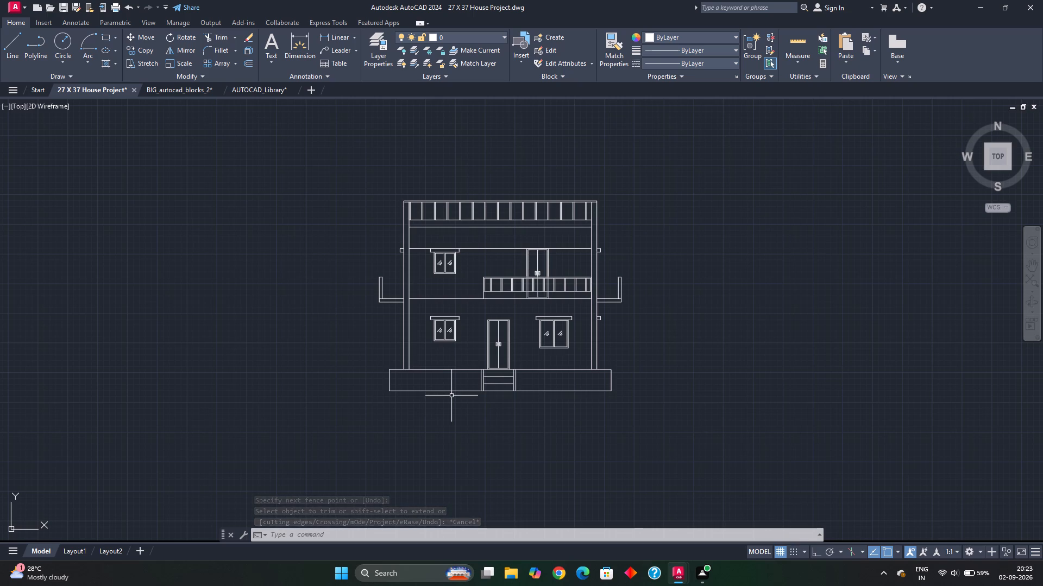
{"action": "middle_click_drag", "start_coordinate": [447, 356], "coordinate": [445, 420]}
{"action": "scroll", "coordinate": [444, 420], "scroll_direction": "down", "scroll_amount": 1}
{"action": "middle_click", "coordinate": [418, 377]}
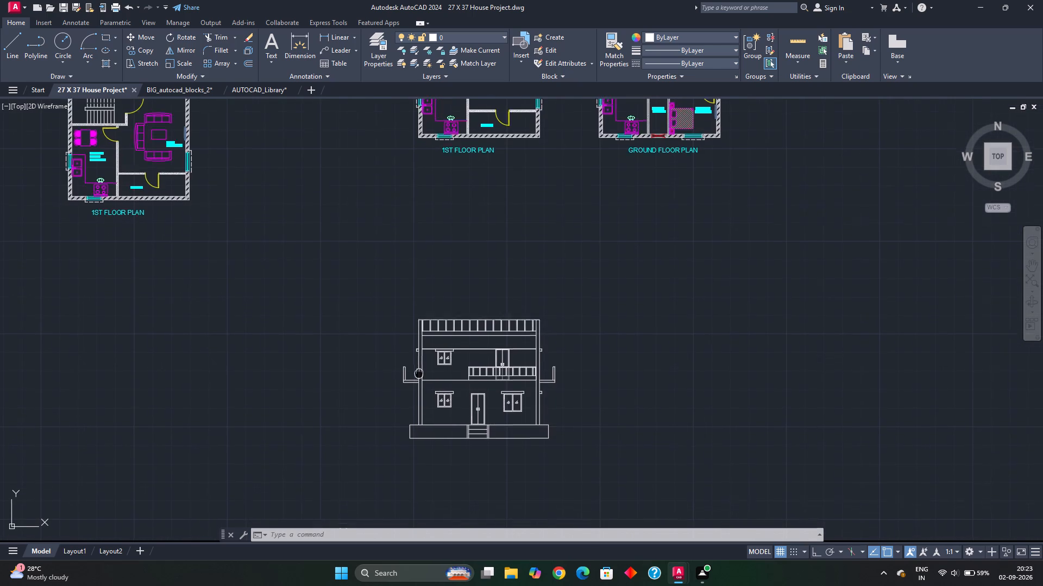
{"action": "middle_click_drag", "start_coordinate": [422, 417], "coordinate": [421, 441]}
{"action": "scroll", "coordinate": [421, 425], "scroll_direction": "down", "scroll_amount": 1}
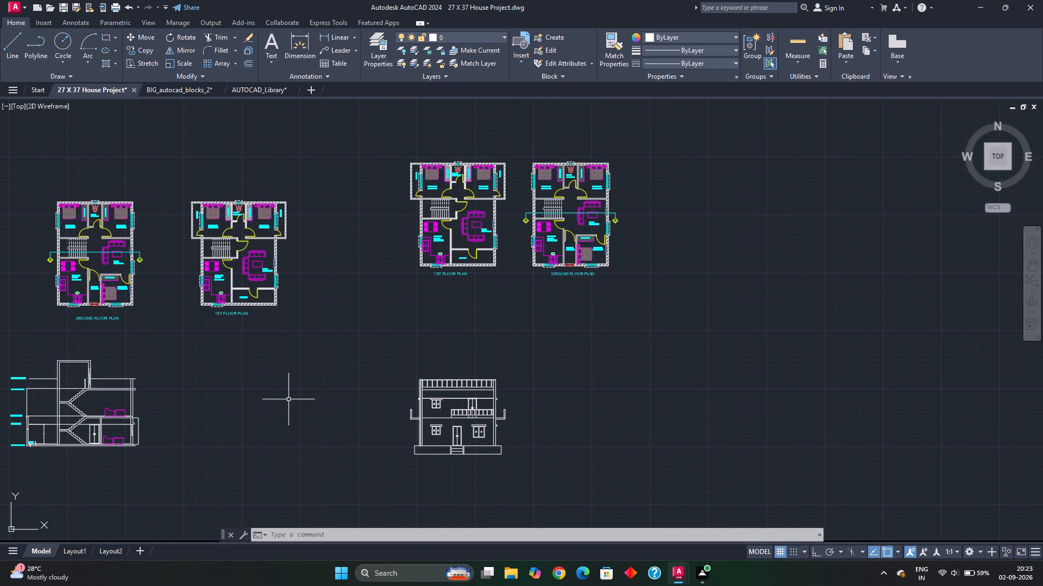
{"action": "middle_click_drag", "start_coordinate": [288, 400], "coordinate": [349, 364]}
{"action": "middle_click_drag", "start_coordinate": [201, 418], "coordinate": [274, 394]}
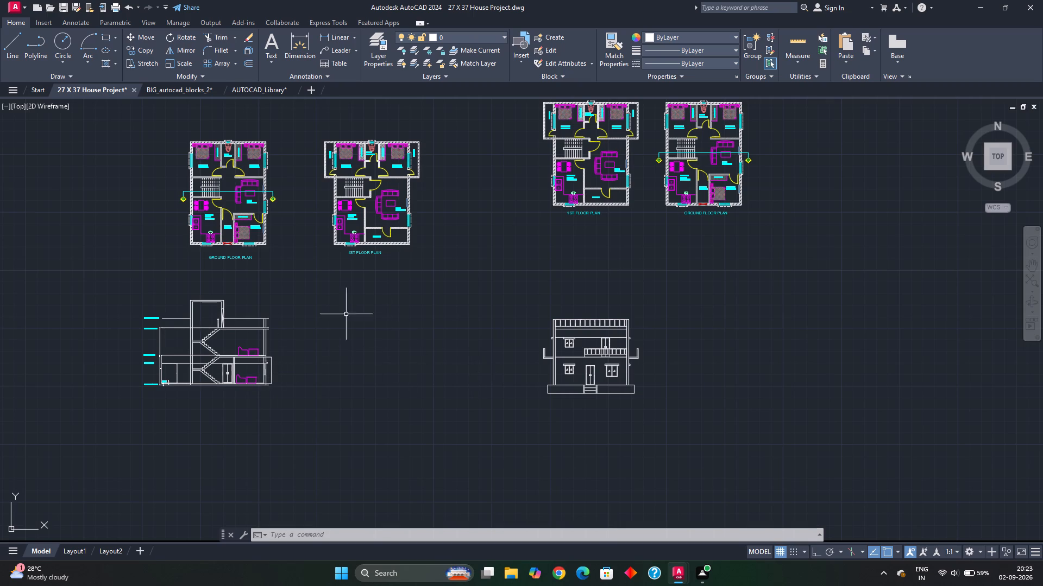
{"action": "scroll", "coordinate": [359, 277], "scroll_direction": "up", "scroll_amount": 1}
{"action": "middle_click_drag", "start_coordinate": [359, 277], "coordinate": [349, 341]}
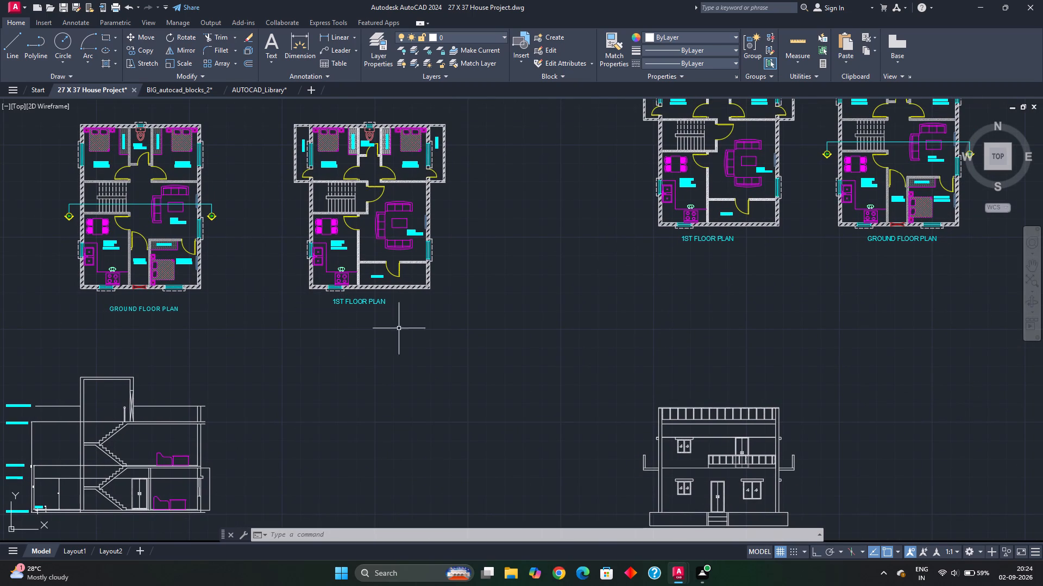
{"action": "scroll", "coordinate": [593, 296], "scroll_direction": "down", "scroll_amount": 1}
{"action": "middle_click_drag", "start_coordinate": [589, 300], "coordinate": [555, 345]}
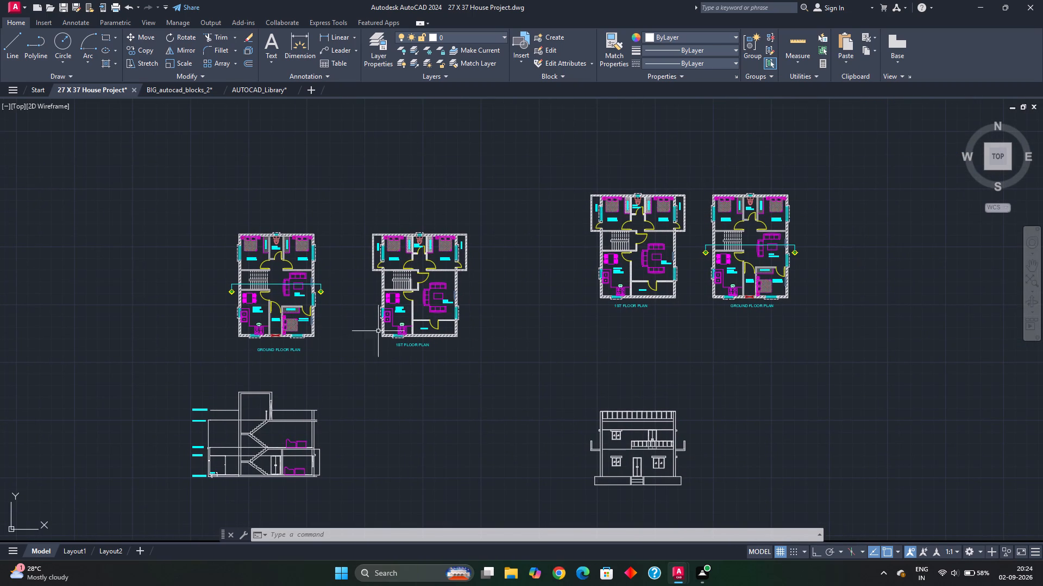
{"action": "middle_click_drag", "start_coordinate": [443, 351], "coordinate": [301, 373]}
{"action": "left_click", "coordinate": [420, 177]}
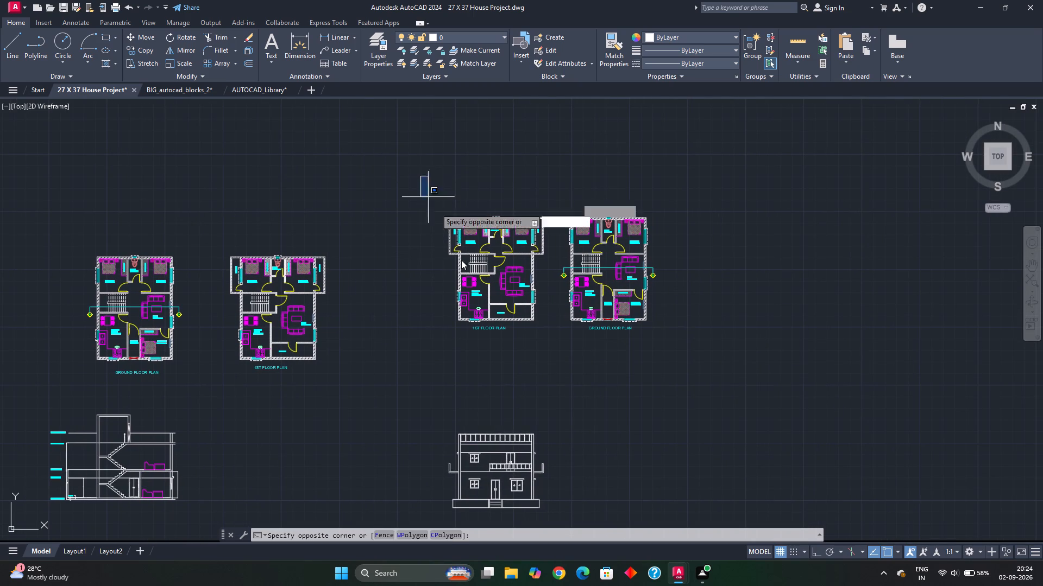
{"action": "left_click", "coordinate": [730, 359]}
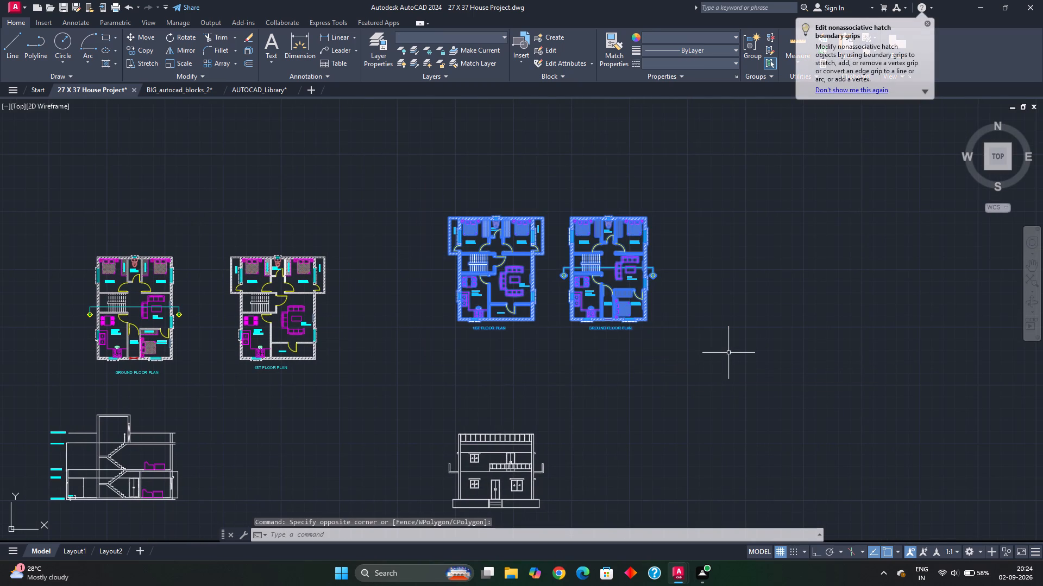
{"action": "key", "text": "Print"}
{"action": "key", "text": "Escape"}
{"action": "key", "text": "Escape"}
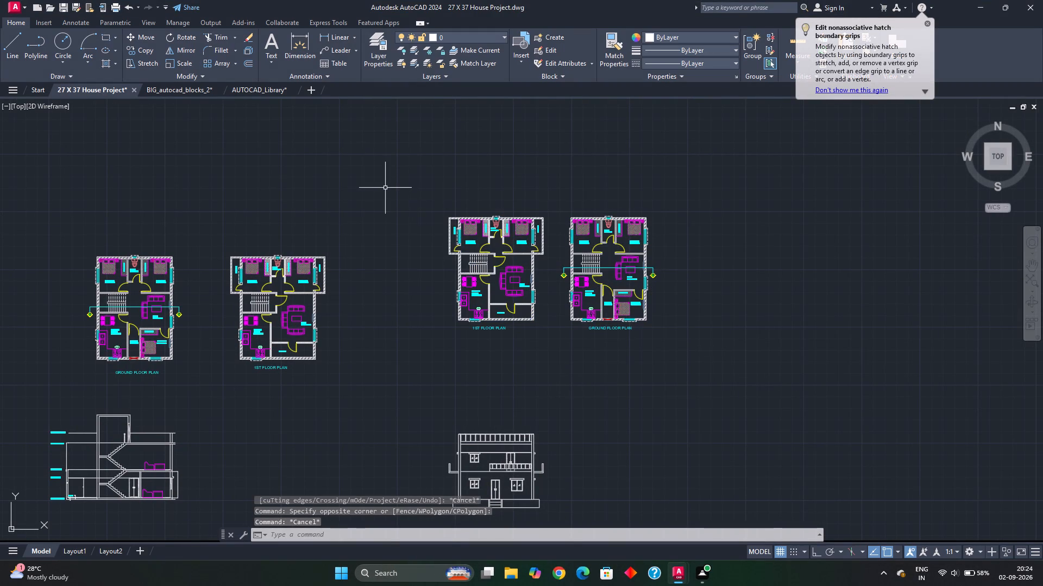
{"action": "left_click", "coordinate": [385, 187]}
{"action": "left_click", "coordinate": [703, 356]}
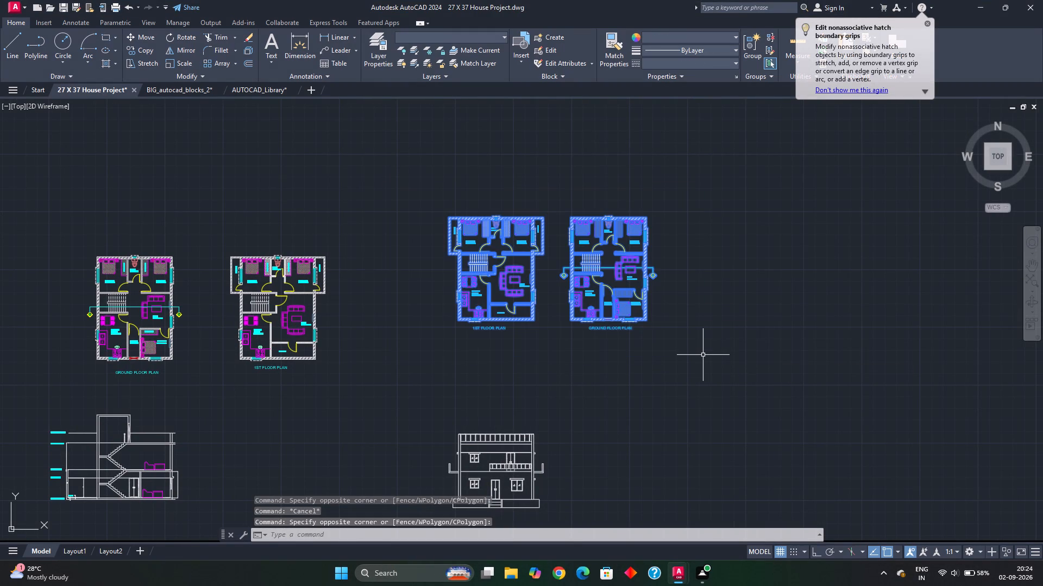
{"action": "key", "text": "Insert"}
{"action": "key", "text": "Delete"}
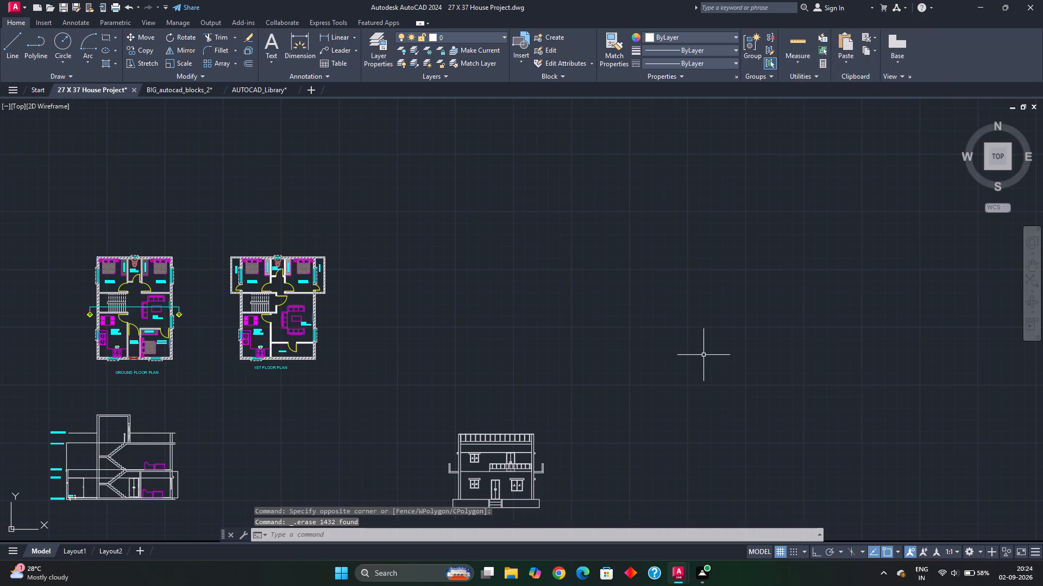
{"action": "key", "text": "Escape"}
Move the staircase section drawing beside the first floor plan, about 30' from it, aligning its ground level with the plan's bottom wall edge.
{"action": "middle_click_drag", "start_coordinate": [299, 452], "coordinate": [445, 319]}
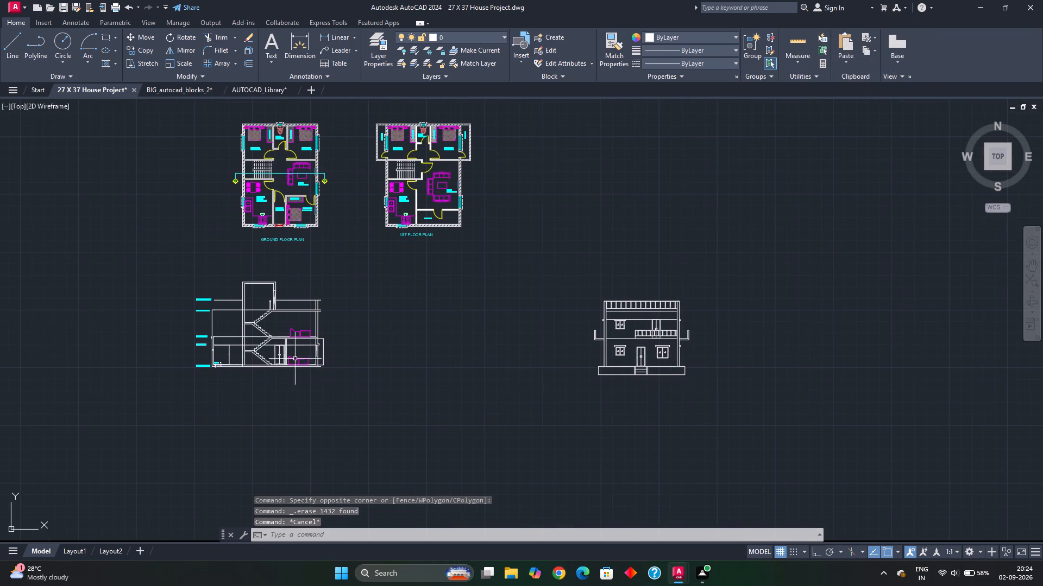
{"action": "left_click", "coordinate": [127, 265]}
{"action": "left_click", "coordinate": [392, 418]}
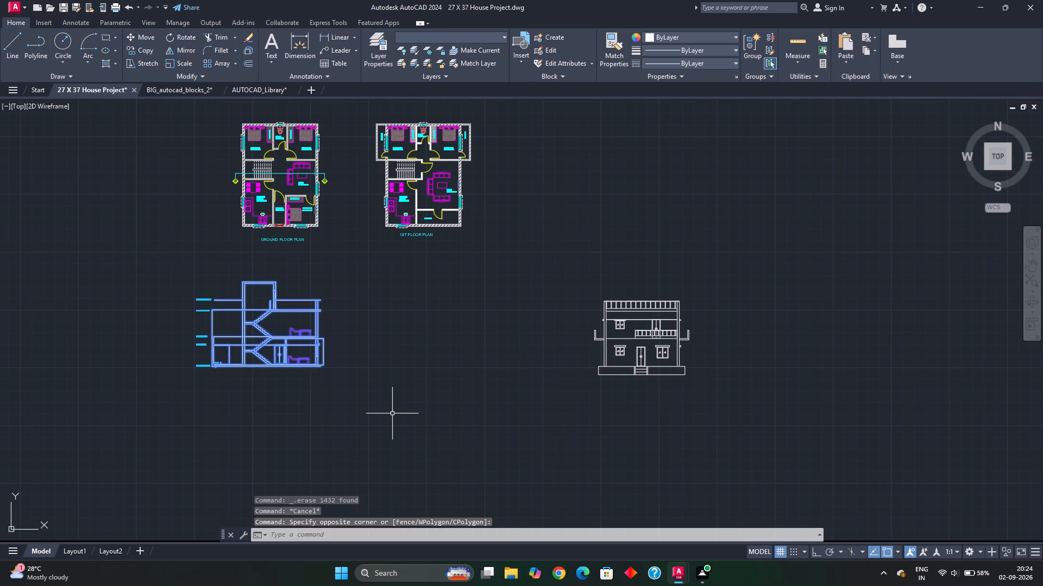
{"action": "key", "text": "m"}
{"action": "key", "text": "Return"}
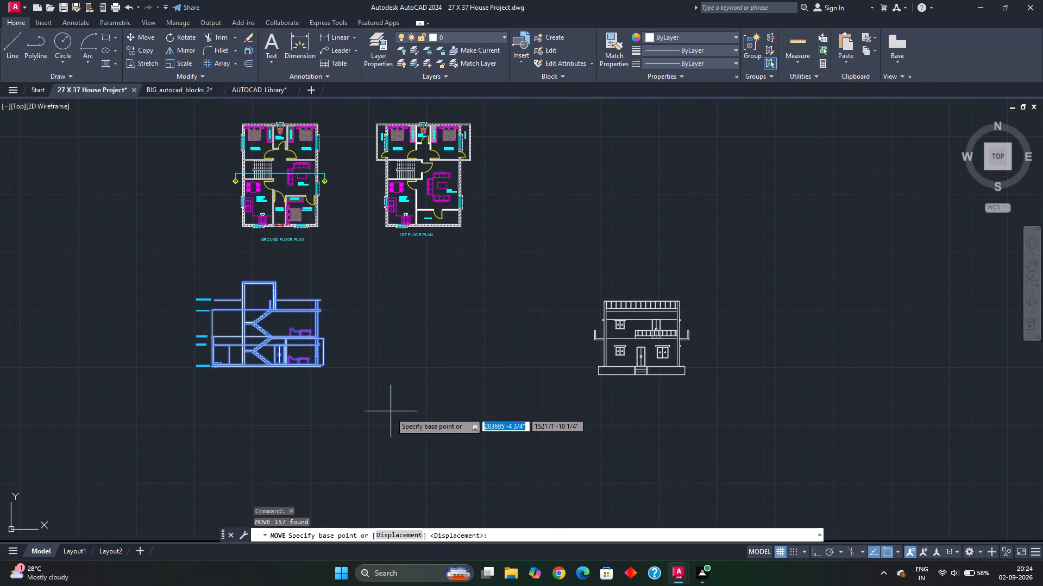
{"action": "scroll", "coordinate": [199, 373], "scroll_direction": "up", "scroll_amount": 2}
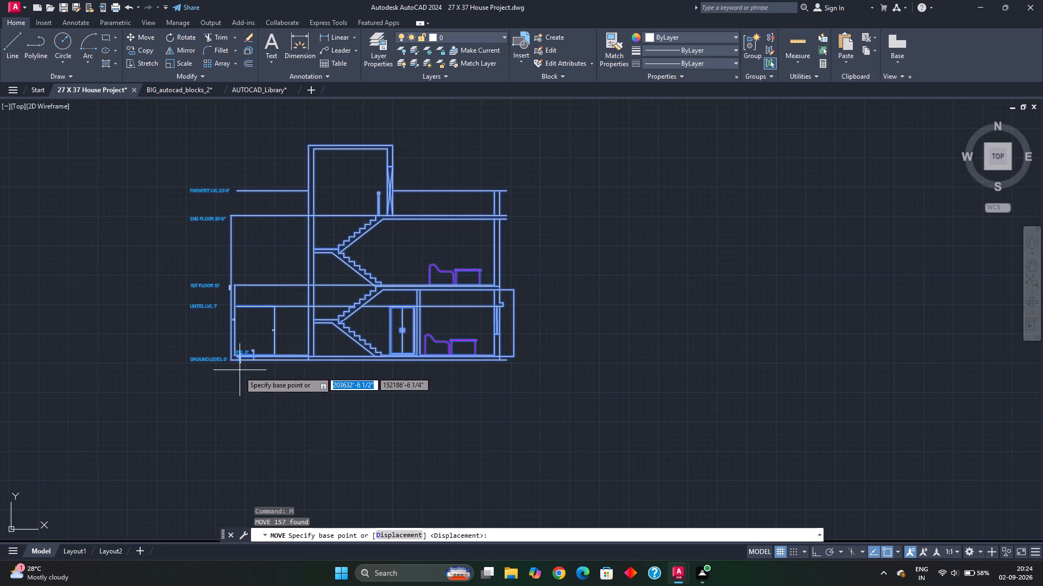
{"action": "left_click", "coordinate": [228, 364]}
{"action": "scroll", "coordinate": [396, 316], "scroll_direction": "down", "scroll_amount": 3}
{"action": "scroll", "coordinate": [535, 237], "scroll_direction": "up", "scroll_amount": 3}
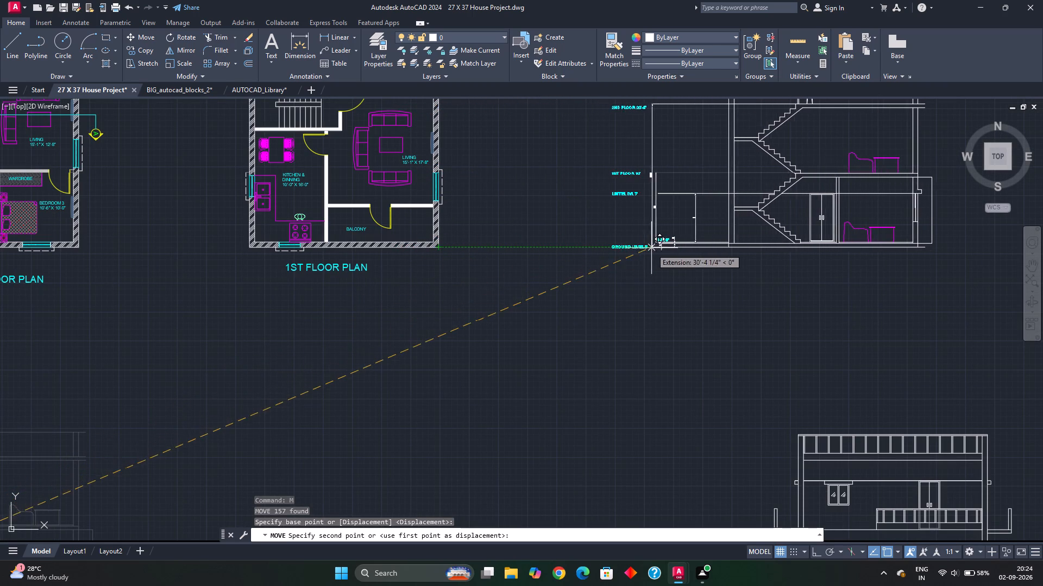
{"action": "scroll", "coordinate": [651, 249], "scroll_direction": "down", "scroll_amount": 2}
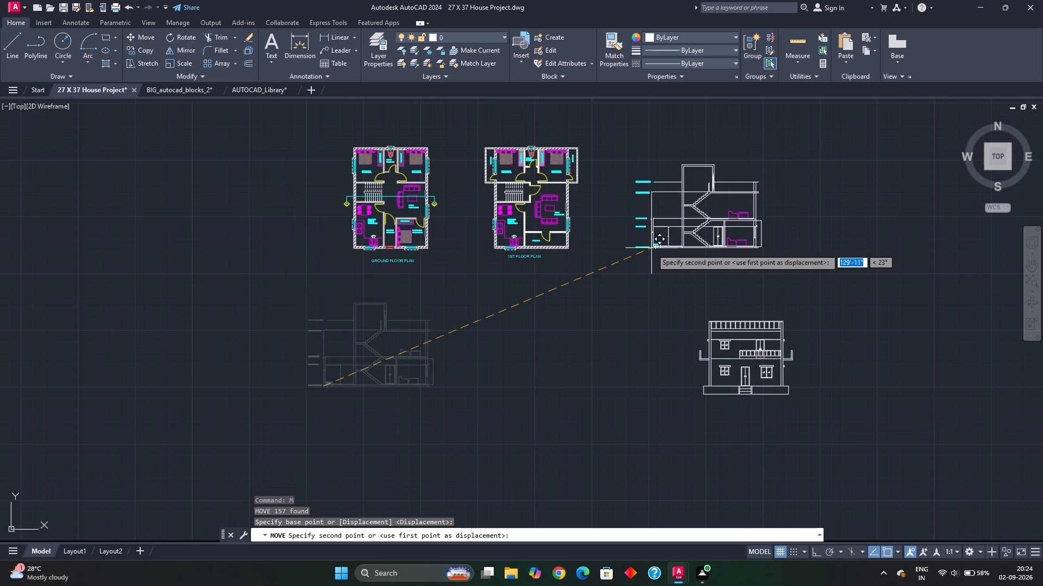
{"action": "left_click", "coordinate": [651, 249]}
Move the front elevation beside the staircase section, a little over 20' from its ground line, aligning the plinth base with that line.
{"action": "scroll", "coordinate": [649, 254], "scroll_direction": "down", "scroll_amount": 2}
{"action": "middle_click_drag", "start_coordinate": [655, 269], "coordinate": [548, 328]}
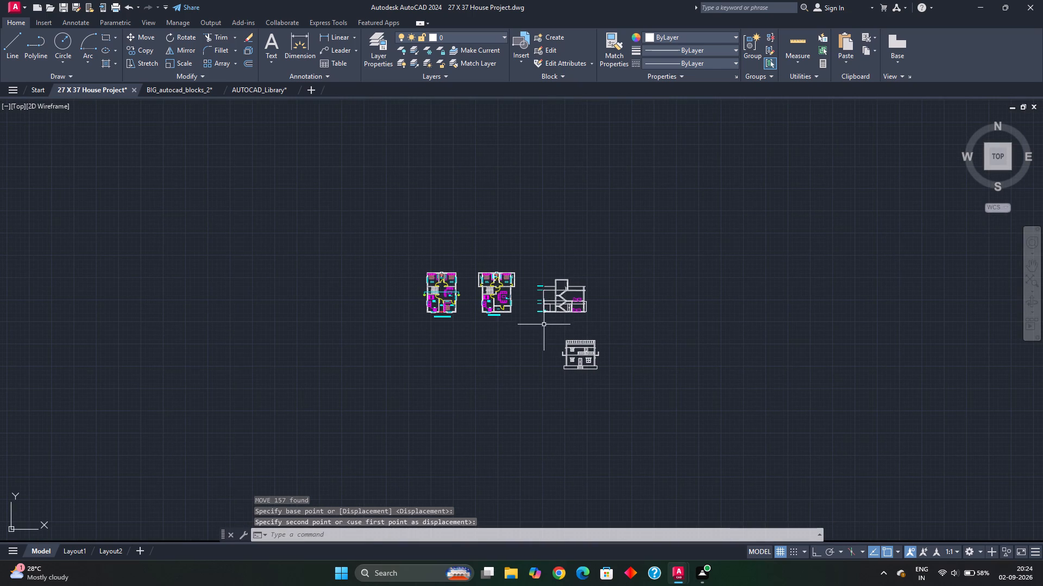
{"action": "left_click", "coordinate": [544, 326]}
{"action": "left_click", "coordinate": [610, 383]}
{"action": "scroll", "coordinate": [576, 387], "scroll_direction": "up", "scroll_amount": 1}
{"action": "middle_click_drag", "start_coordinate": [576, 387], "coordinate": [489, 424]}
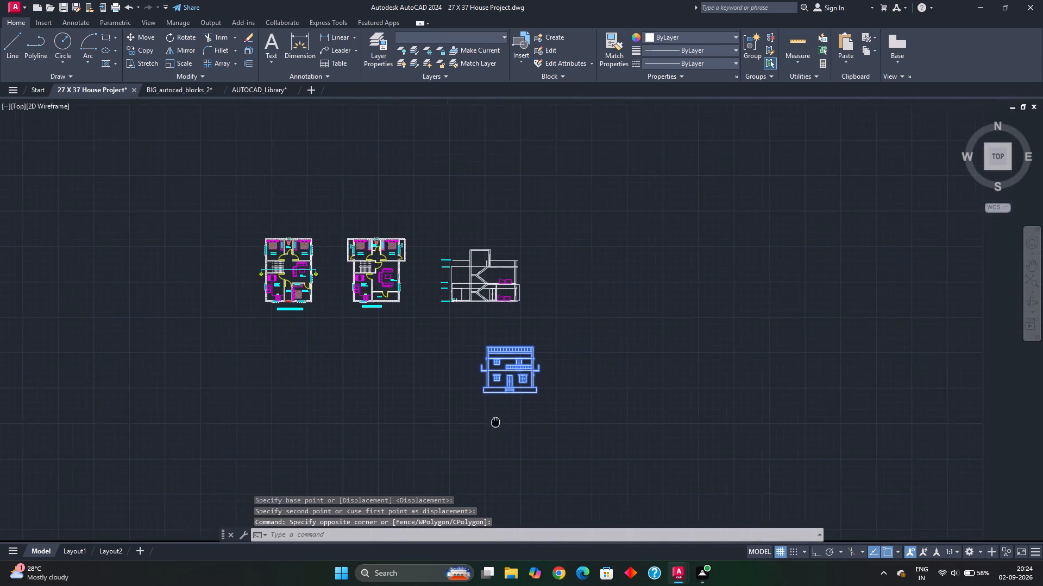
{"action": "middle_click_drag", "start_coordinate": [489, 424], "coordinate": [487, 424]}
{"action": "scroll", "coordinate": [486, 422], "scroll_direction": "up", "scroll_amount": 1}
{"action": "key", "text": "m"}
{"action": "key", "text": "Return"}
{"action": "scroll", "coordinate": [467, 383], "scroll_direction": "up", "scroll_amount": 2}
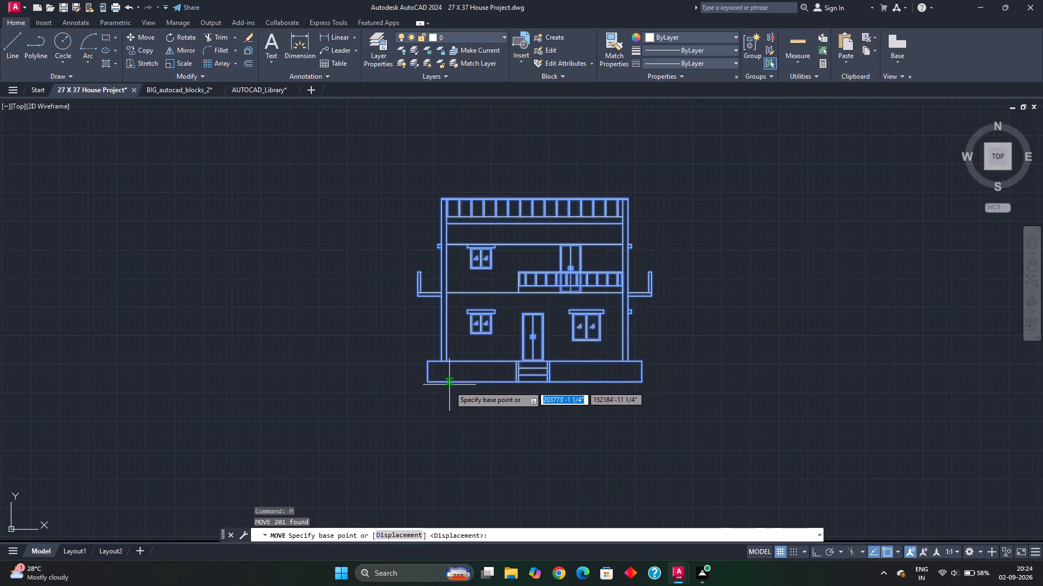
{"action": "left_click", "coordinate": [428, 381]}
{"action": "scroll", "coordinate": [479, 302], "scroll_direction": "down", "scroll_amount": 3}
{"action": "scroll", "coordinate": [502, 225], "scroll_direction": "up", "scroll_amount": 7}
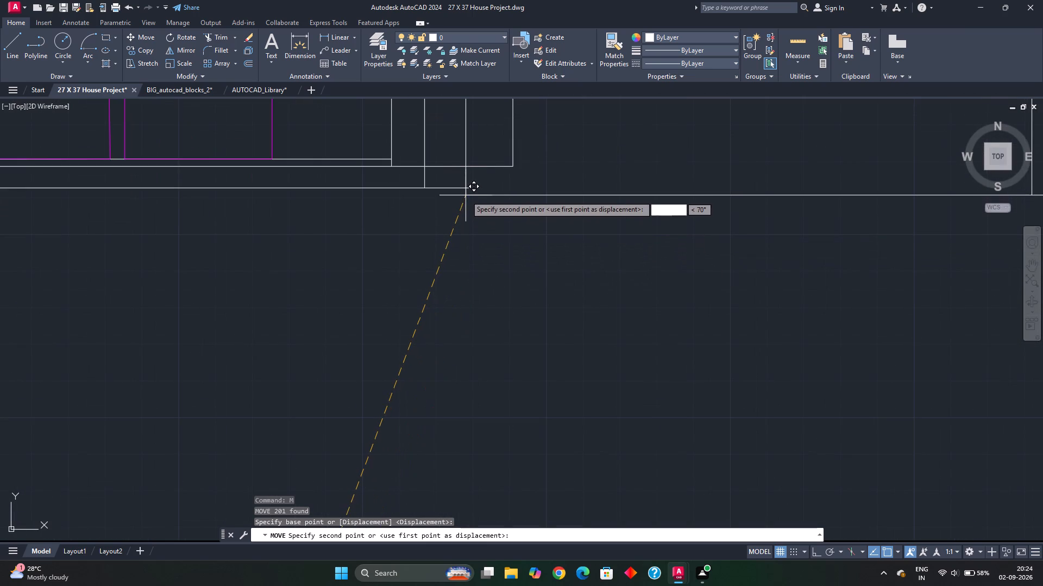
{"action": "scroll", "coordinate": [655, 189], "scroll_direction": "down", "scroll_amount": 3}
{"action": "middle_click_drag", "start_coordinate": [655, 190], "coordinate": [652, 196]}
{"action": "middle_click_drag", "start_coordinate": [652, 196], "coordinate": [573, 247]}
{"action": "scroll", "coordinate": [628, 219], "scroll_direction": "down", "scroll_amount": 1}
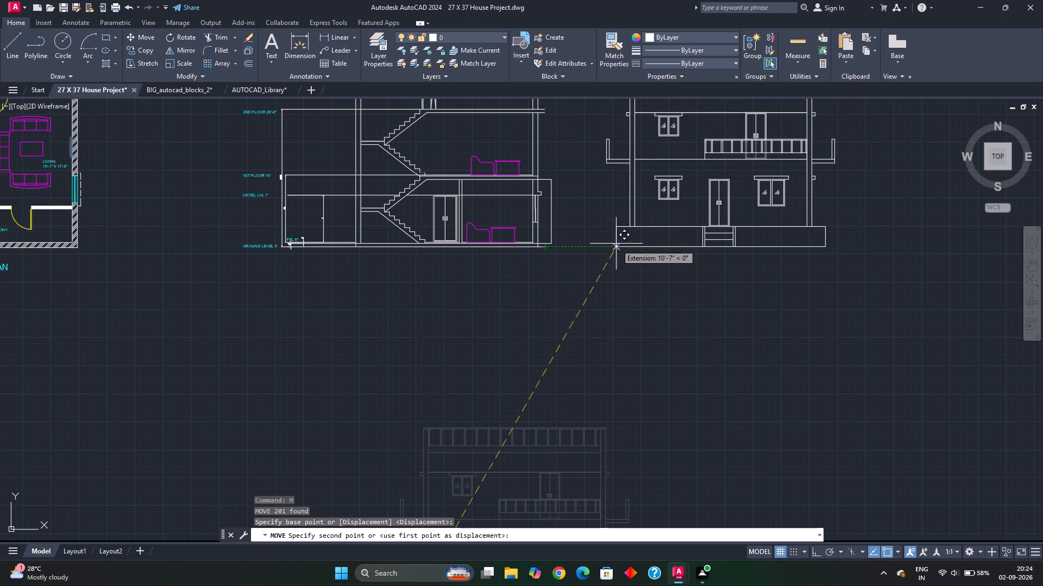
{"action": "scroll", "coordinate": [644, 245], "scroll_direction": "down", "scroll_amount": 1}
{"action": "scroll", "coordinate": [607, 244], "scroll_direction": "up", "scroll_amount": 1}
{"action": "middle_click_drag", "start_coordinate": [607, 244], "coordinate": [607, 246]}
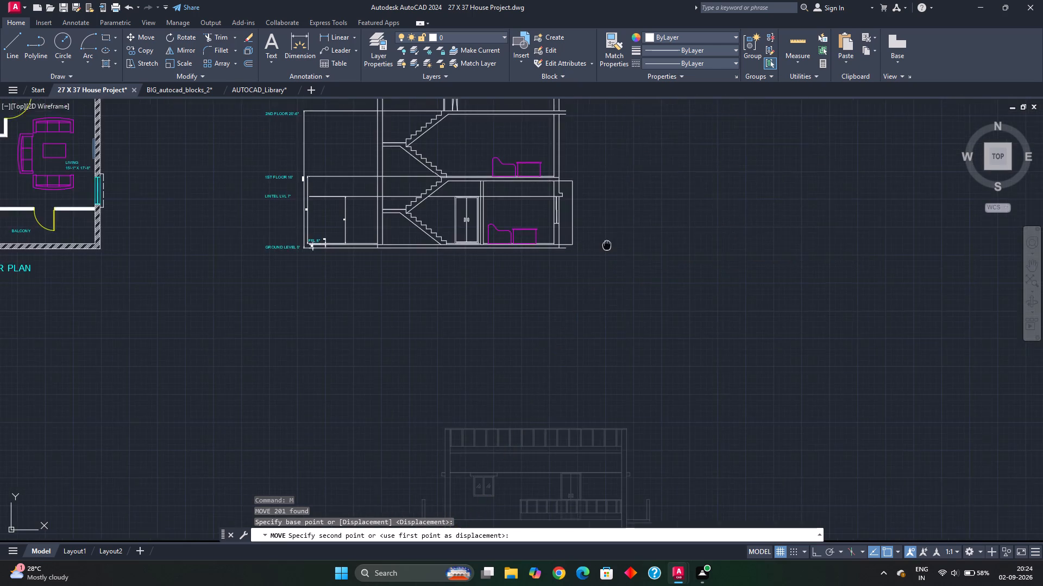
{"action": "middle_click_drag", "start_coordinate": [607, 246], "coordinate": [447, 313]}
{"action": "scroll", "coordinate": [443, 308], "scroll_direction": "up", "scroll_amount": 3}
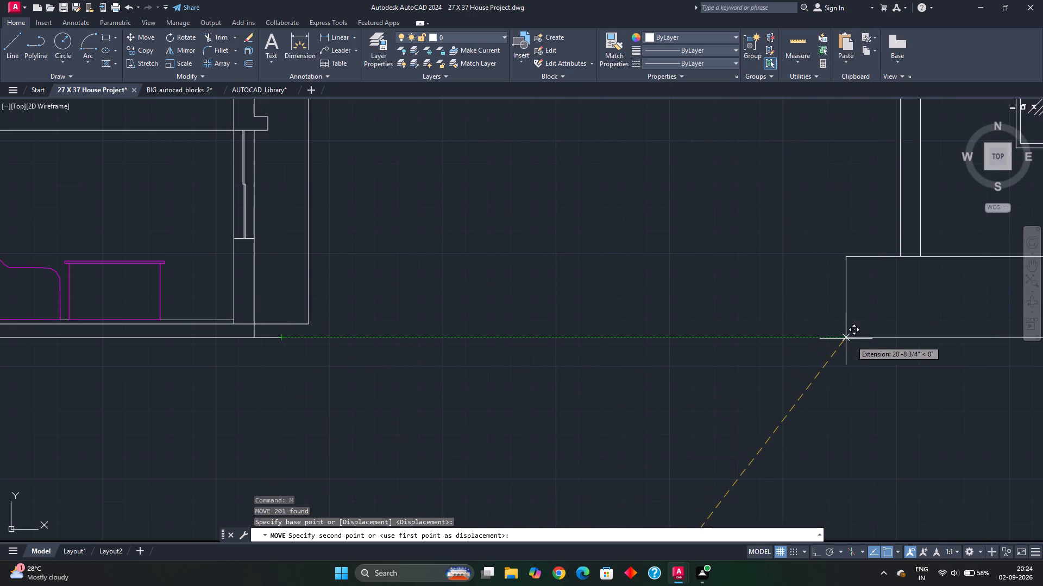
{"action": "left_click", "coordinate": [877, 339]}
{"action": "scroll", "coordinate": [811, 336], "scroll_direction": "down", "scroll_amount": 3}
{"action": "scroll", "coordinate": [690, 315], "scroll_direction": "down", "scroll_amount": 2}
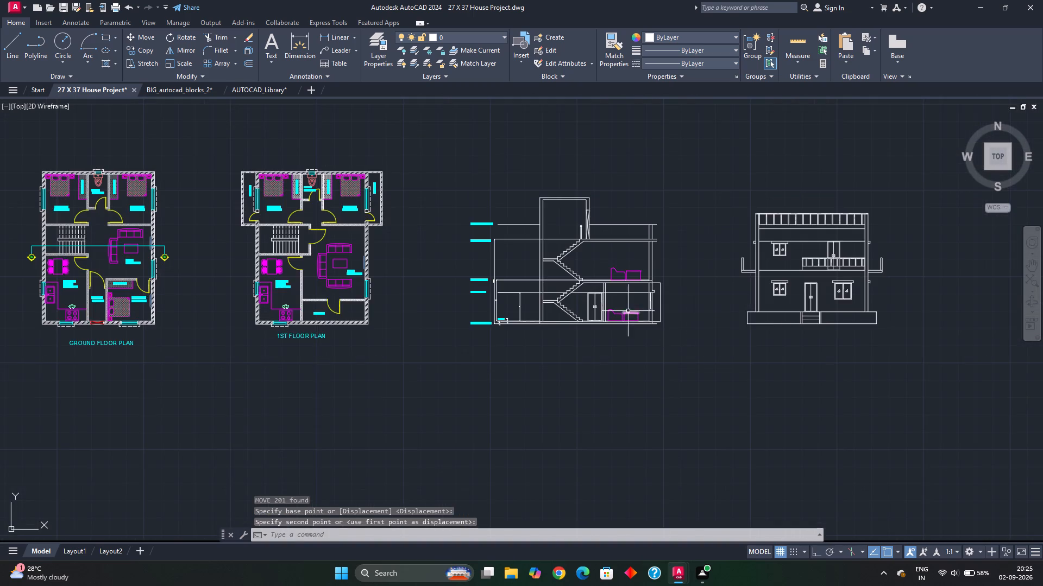
Copy the "1ST FLOOR PLAN" title text and paste it centrally beneath the staircase section.
{"action": "middle_click_drag", "start_coordinate": [626, 313], "coordinate": [482, 360]}
{"action": "middle_click_drag", "start_coordinate": [200, 362], "coordinate": [402, 282]}
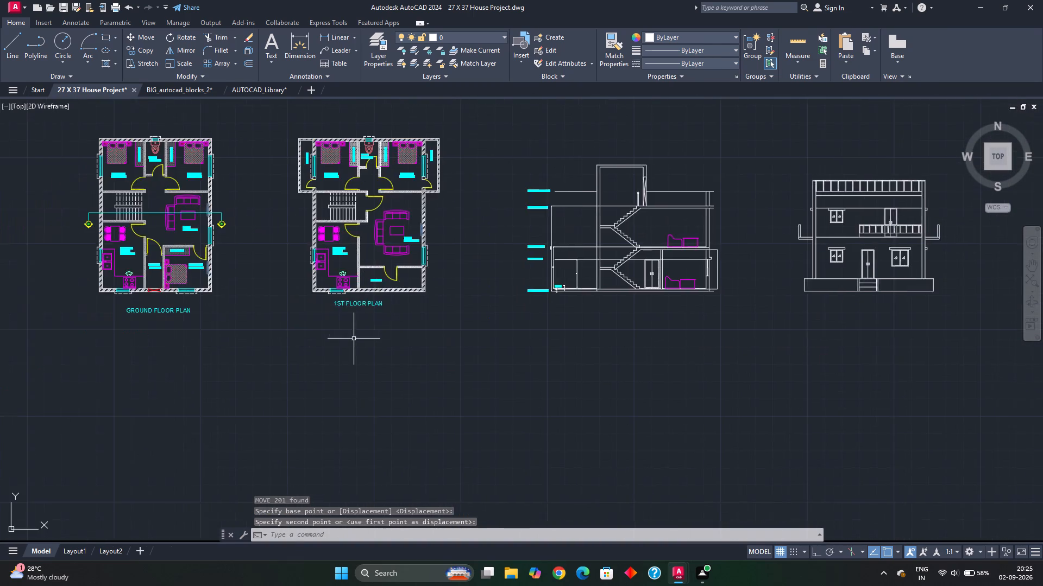
{"action": "scroll", "coordinate": [354, 340], "scroll_direction": "up", "scroll_amount": 2}
{"action": "left_click", "coordinate": [282, 225]}
{"action": "left_click", "coordinate": [448, 286]}
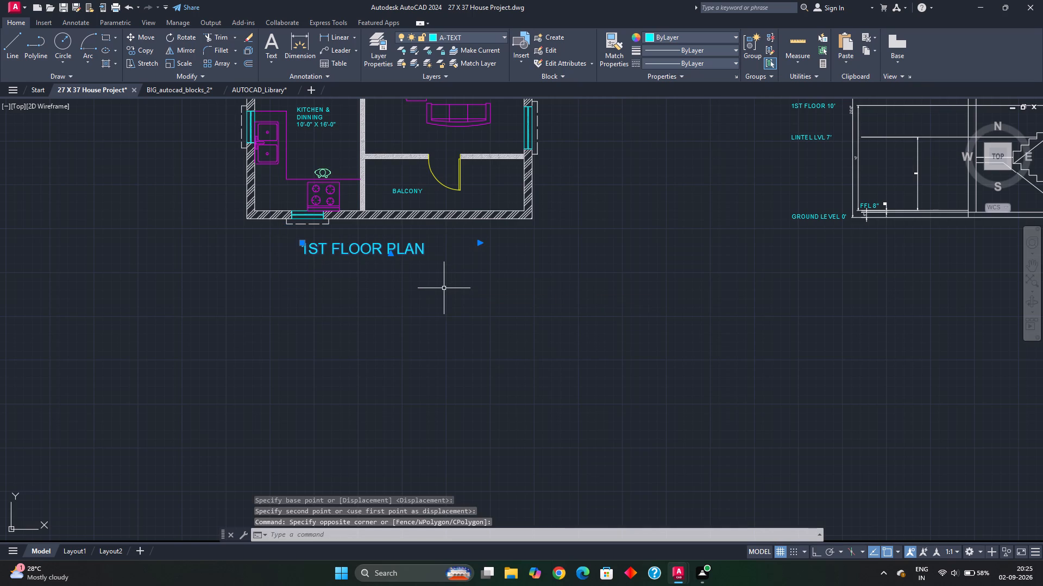
{"action": "key", "text": "ctrl+c"}
{"action": "middle_click_drag", "start_coordinate": [660, 323], "coordinate": [271, 348]}
{"action": "key", "text": "ctrl+v"}
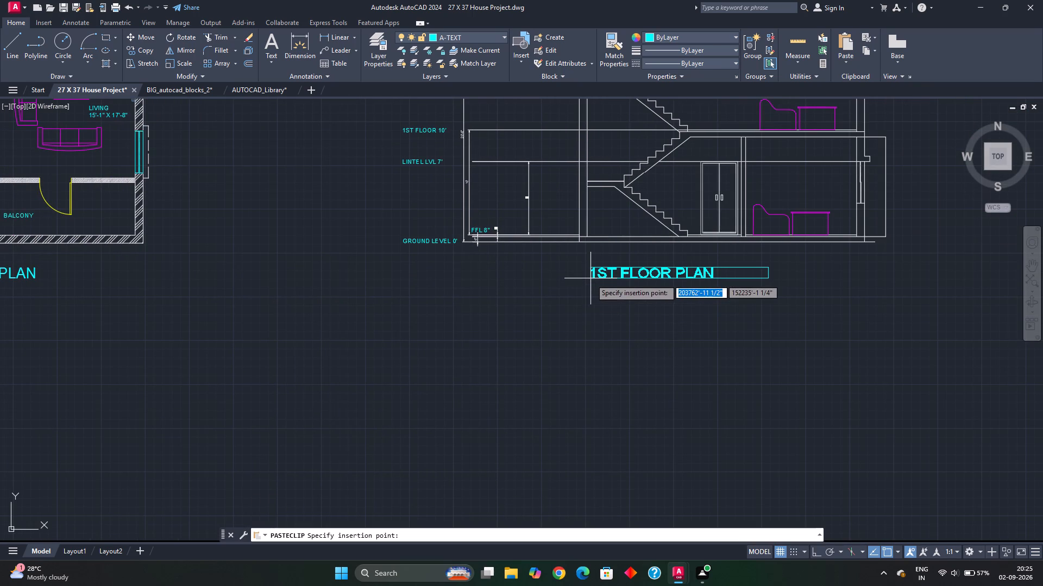
{"action": "left_click", "coordinate": [590, 276]}
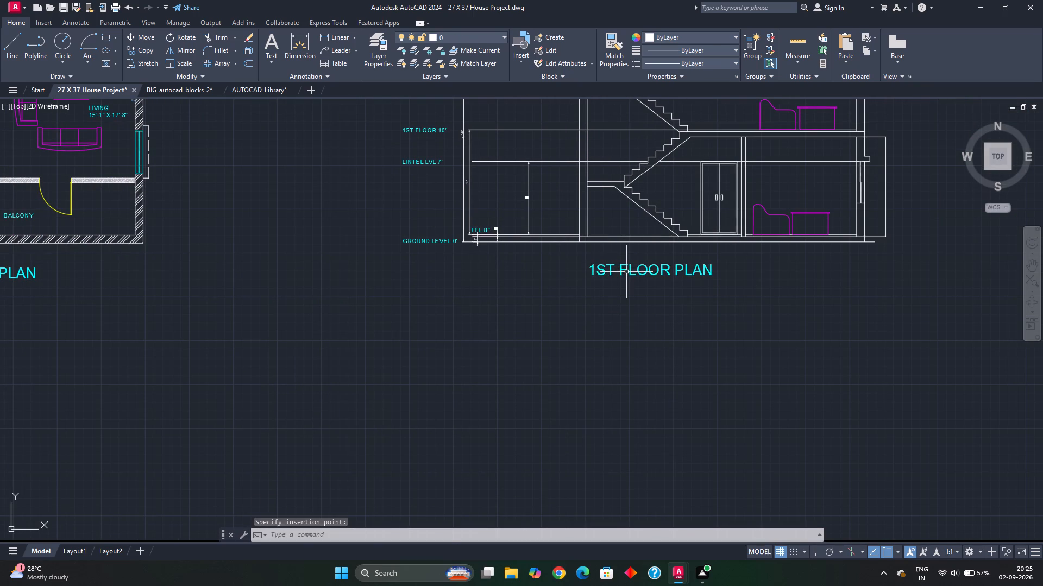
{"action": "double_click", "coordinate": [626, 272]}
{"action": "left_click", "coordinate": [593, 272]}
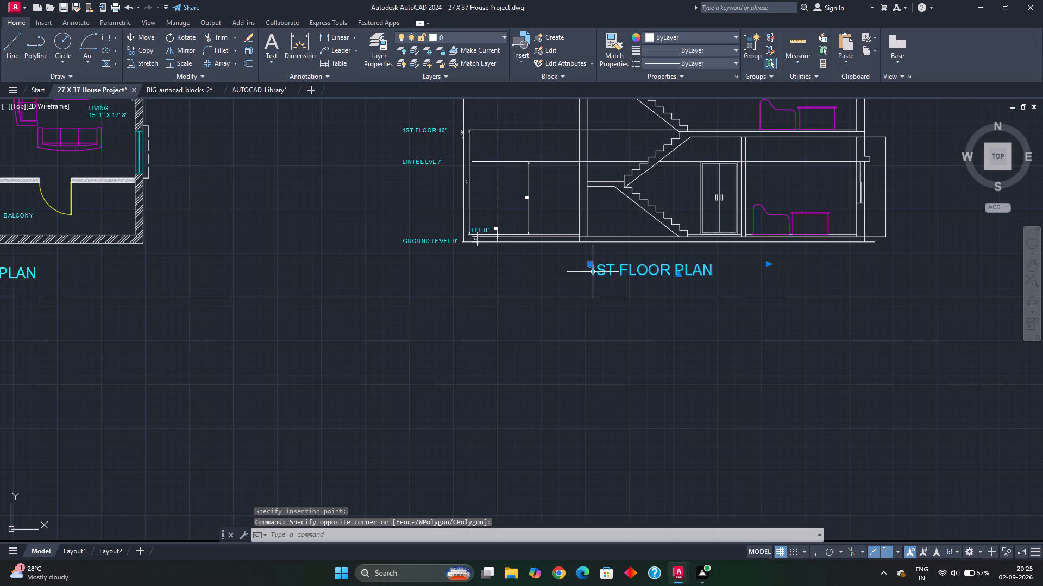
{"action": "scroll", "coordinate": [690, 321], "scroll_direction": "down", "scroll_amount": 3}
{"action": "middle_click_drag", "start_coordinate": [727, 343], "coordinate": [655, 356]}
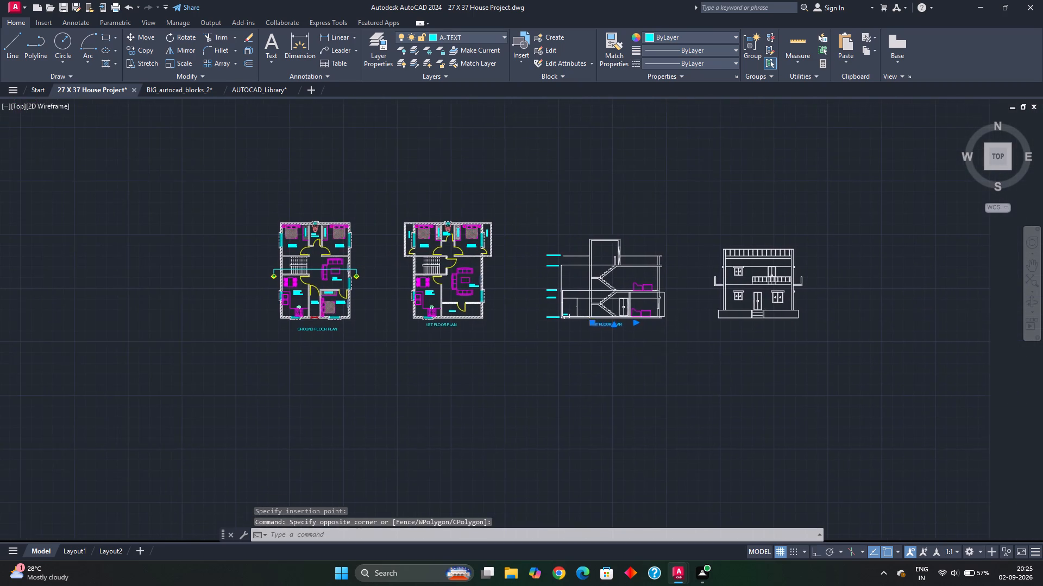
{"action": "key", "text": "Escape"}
Paste another copy of the "1ST FLOOR PLAN" title centrally beneath the front elevation.
{"action": "middle_click_drag", "start_coordinate": [742, 351], "coordinate": [579, 375]}
{"action": "key", "text": "ctrl+v"}
{"action": "scroll", "coordinate": [581, 355], "scroll_direction": "up", "scroll_amount": 2}
{"action": "left_click", "coordinate": [574, 343]}
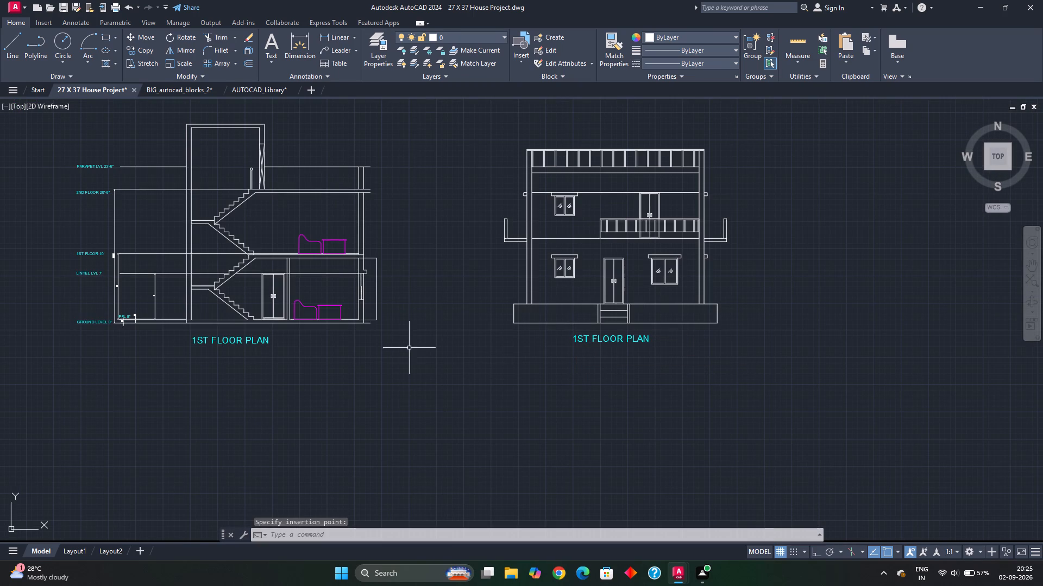
Change the title text beneath the staircase section to "SECTION A-A".
{"action": "double_click", "coordinate": [227, 341]}
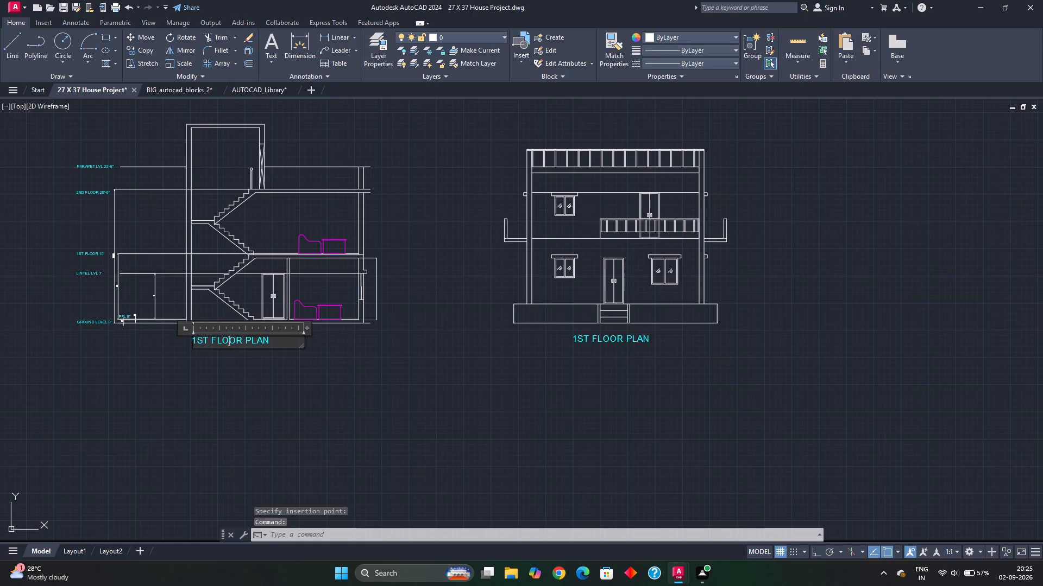
{"action": "left_click_drag", "start_coordinate": [296, 347], "coordinate": [198, 337]}
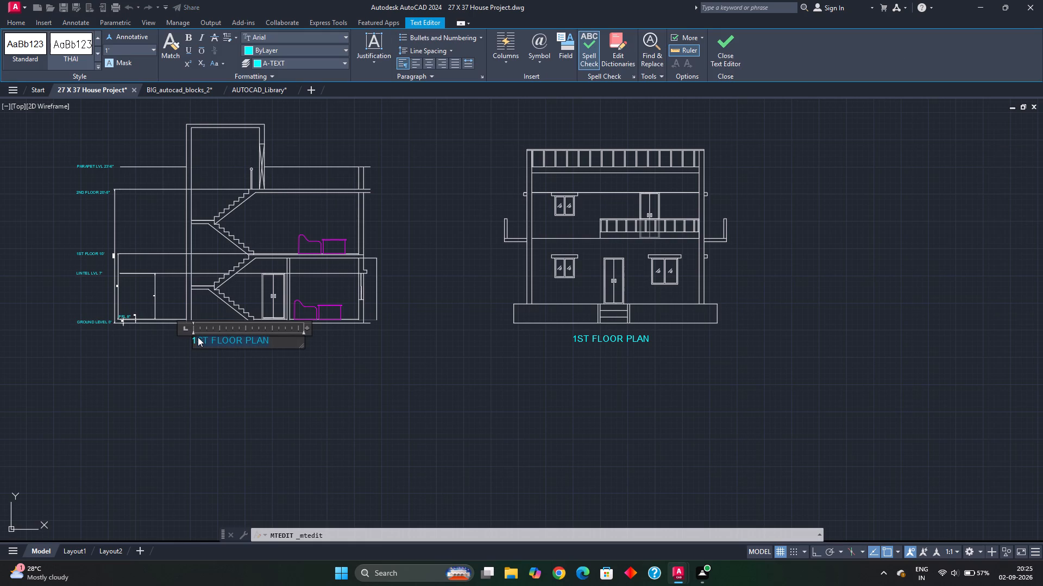
{"action": "key", "text": "BackSpace"}
{"action": "key", "text": "BackSpace"}
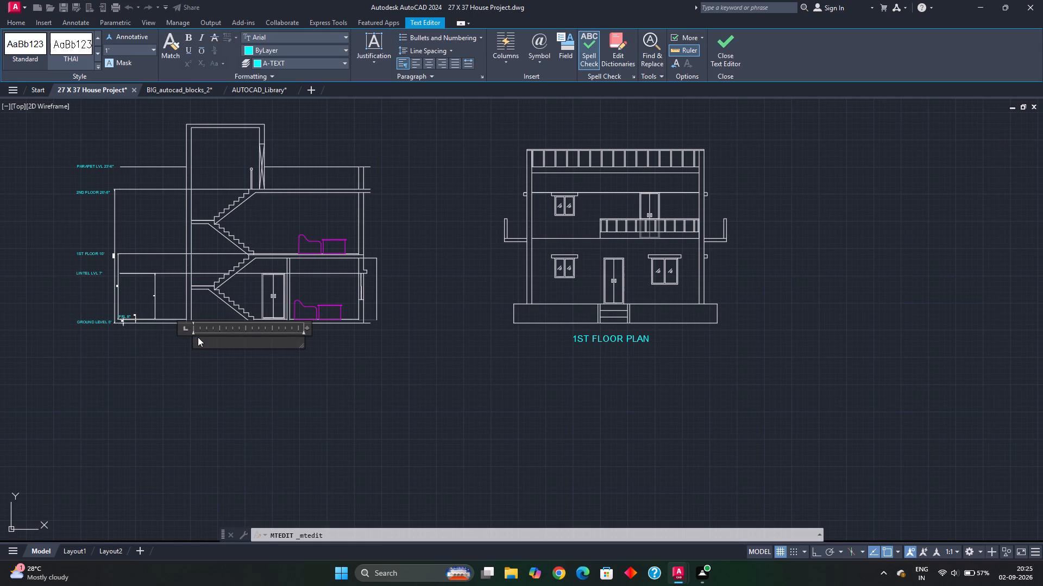
{"action": "key", "text": "a"}
{"action": "key", "text": "BackSpace"}
{"action": "type", "text": "SECTION"}
{"action": "key", "text": "space"}
{"action": "key", "text": "a"}
{"action": "type", "text": "-A"}
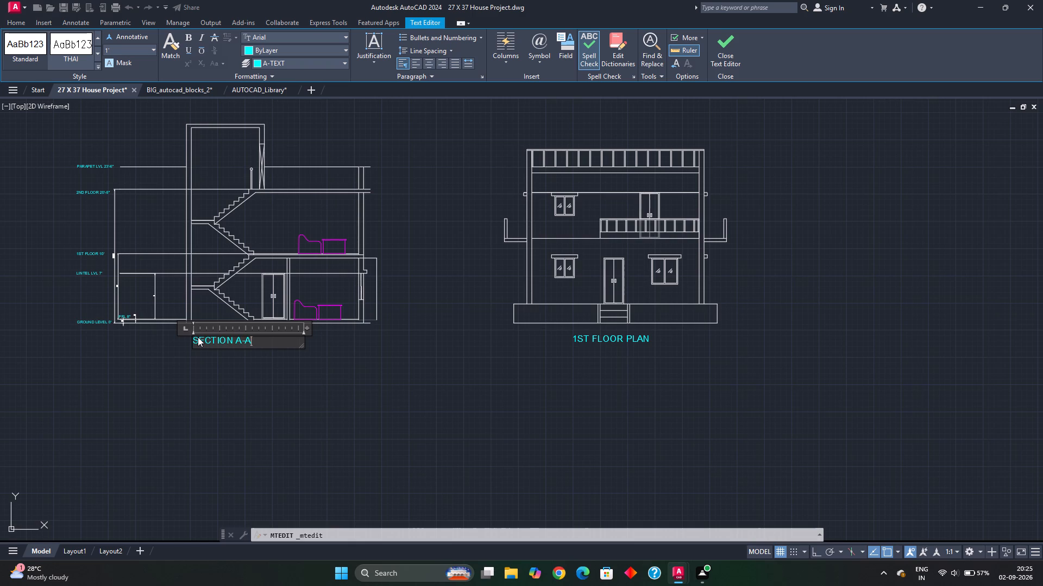
{"action": "left_click", "coordinate": [241, 361]}
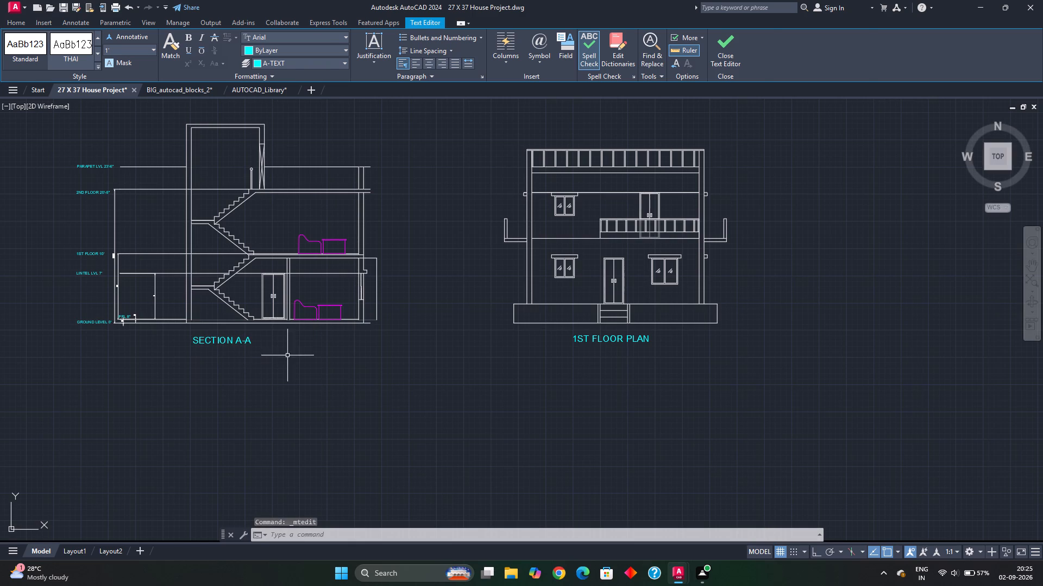
Change the title text beneath the front elevation to "FRONT ELEVATION".
{"action": "double_click", "coordinate": [585, 340]}
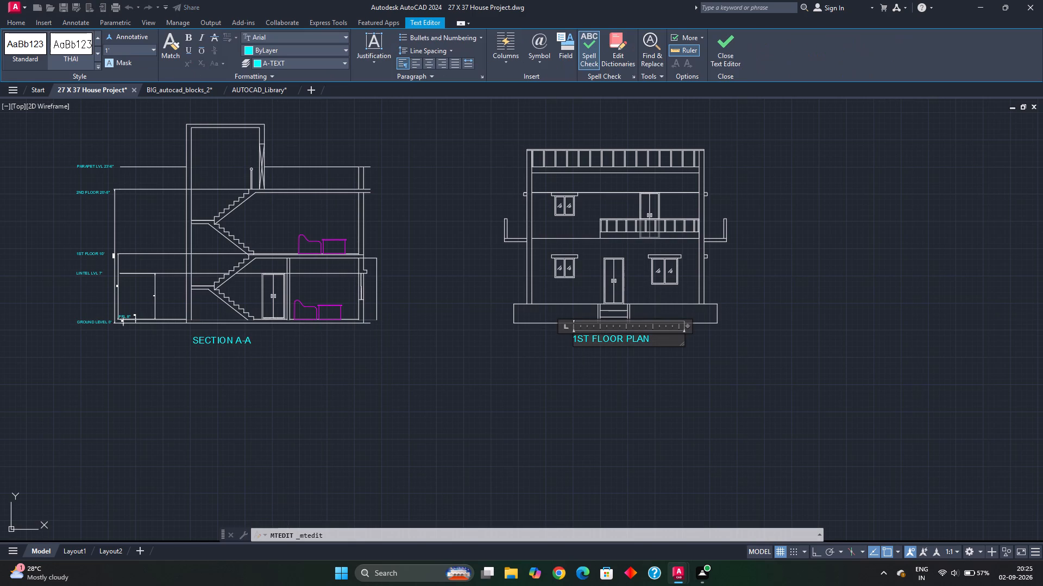
{"action": "left_click_drag", "start_coordinate": [656, 339], "coordinate": [558, 342]}
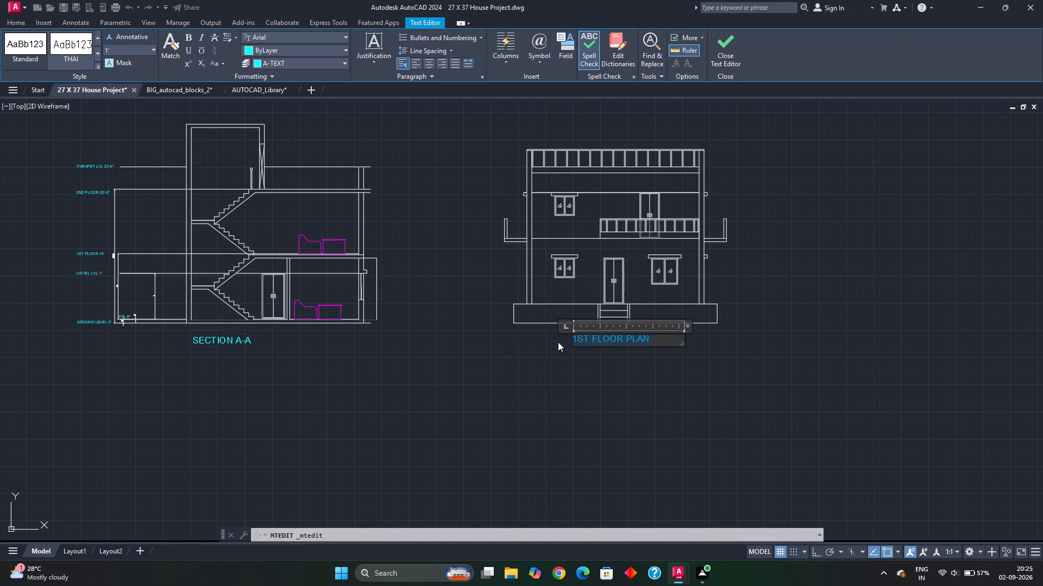
{"action": "type", "text": "FRONT"}
{"action": "key", "text": "space"}
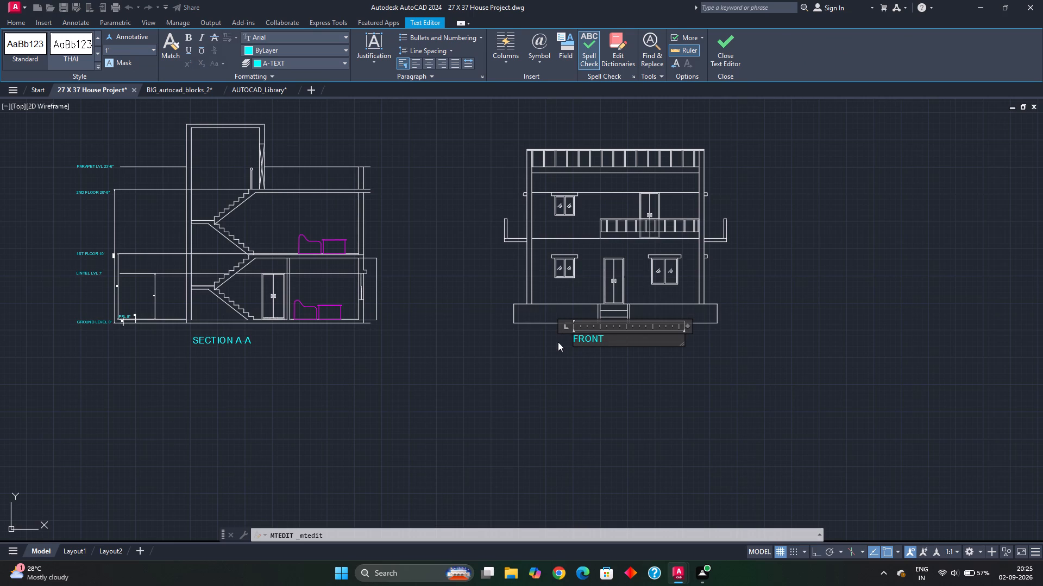
{"action": "type", "text": "ELEVA"}
{"action": "type", "text": "TIO"}
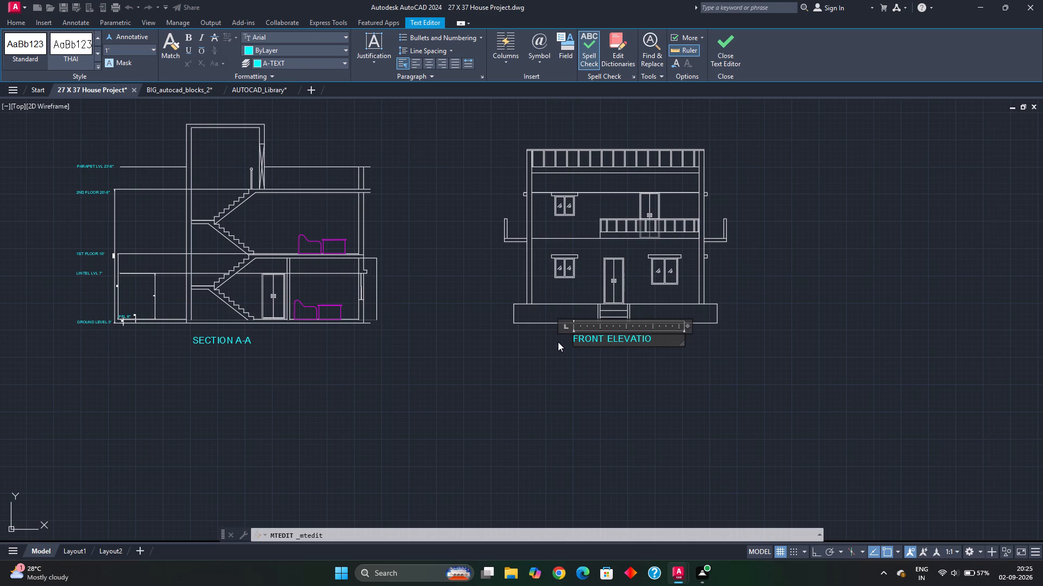
{"action": "key", "text": "n"}
{"action": "left_click", "coordinate": [568, 367]}
Review the row of floor plans, section and elevation, checking their alignment, spacing and titles.
{"action": "scroll", "coordinate": [456, 338], "scroll_direction": "down", "scroll_amount": 1}
{"action": "middle_click_drag", "start_coordinate": [416, 305], "coordinate": [486, 320]}
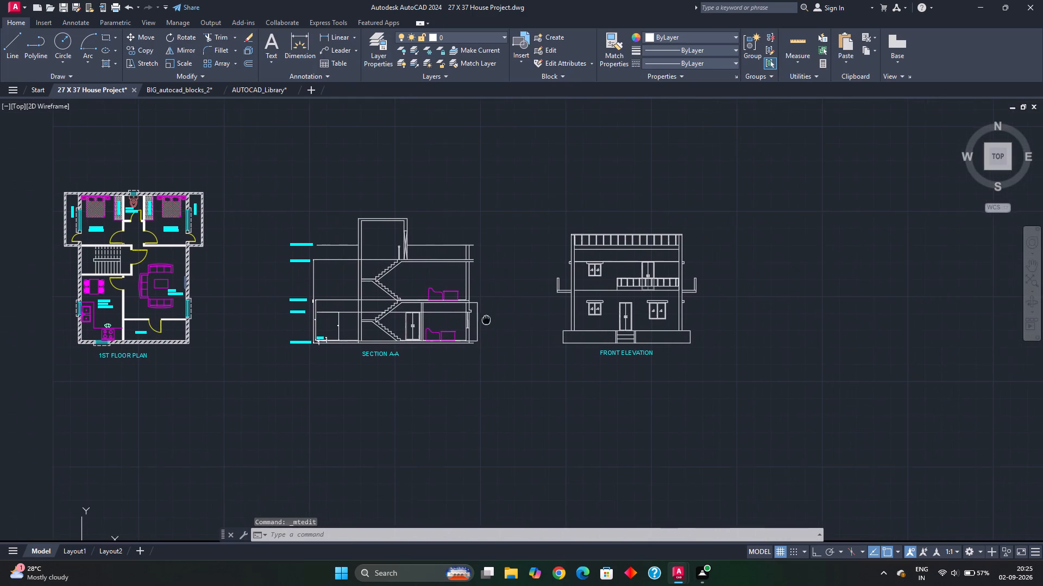
{"action": "middle_click_drag", "start_coordinate": [187, 364], "coordinate": [271, 359]}
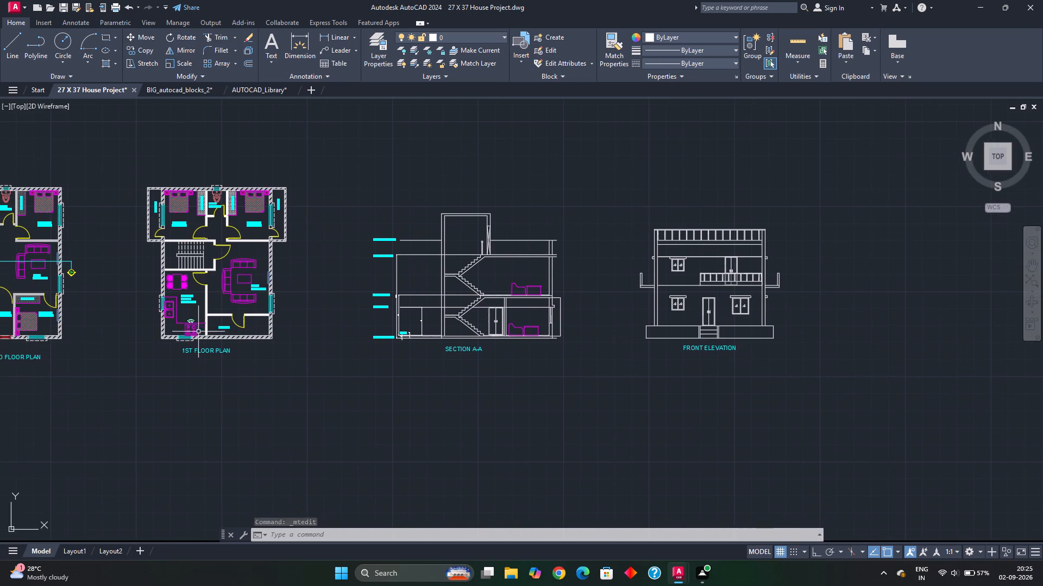
{"action": "middle_click_drag", "start_coordinate": [205, 353], "coordinate": [265, 365]}
{"action": "scroll", "coordinate": [275, 353], "scroll_direction": "up", "scroll_amount": 2}
{"action": "middle_click_drag", "start_coordinate": [278, 356], "coordinate": [313, 382]}
{"action": "scroll", "coordinate": [343, 359], "scroll_direction": "up", "scroll_amount": 1}
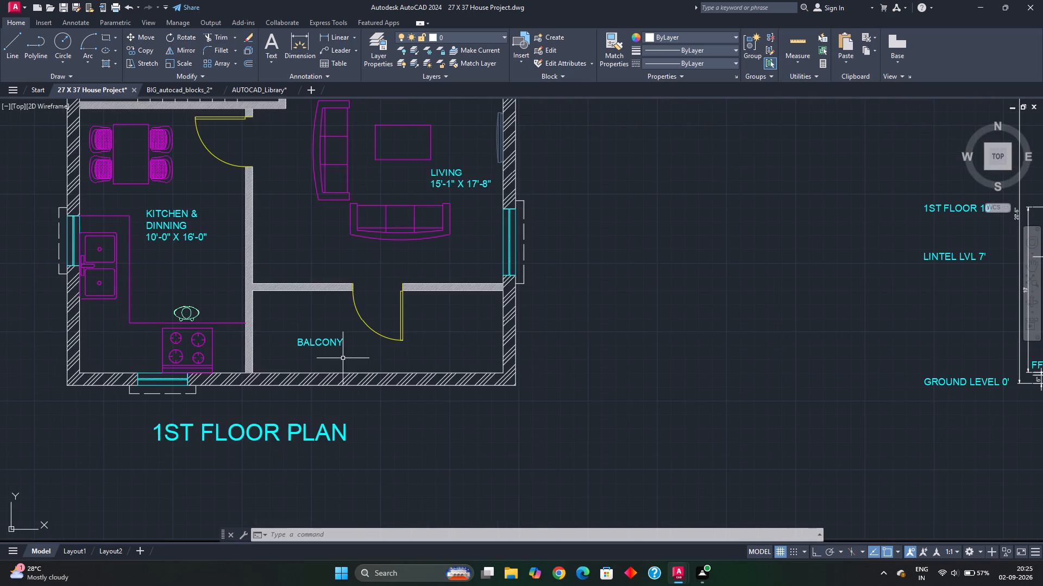
{"action": "scroll", "coordinate": [345, 348], "scroll_direction": "down", "scroll_amount": 2}
{"action": "middle_click_drag", "start_coordinate": [351, 317], "coordinate": [361, 353]}
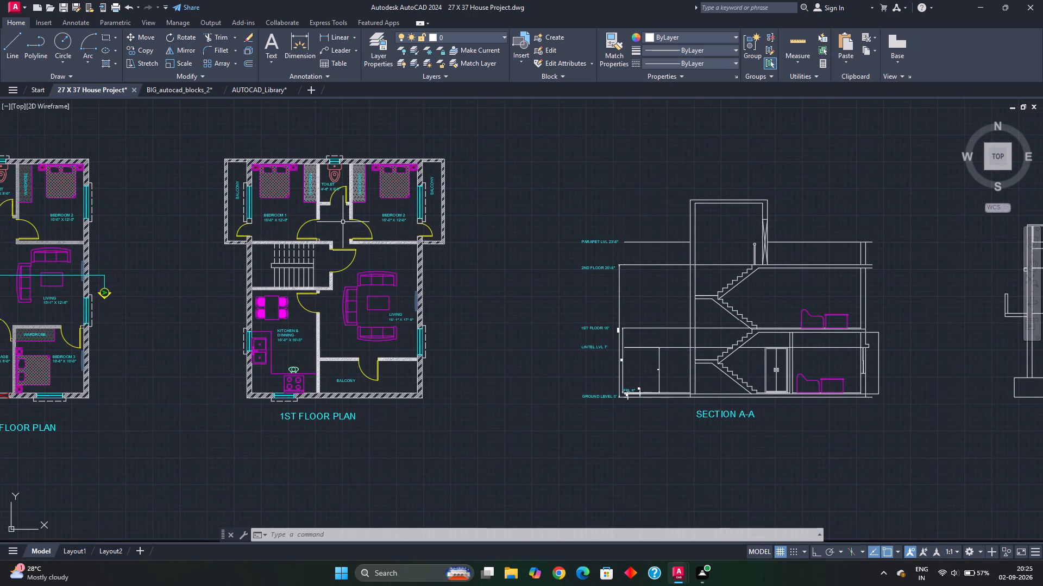
{"action": "middle_click_drag", "start_coordinate": [282, 284], "coordinate": [448, 301]}
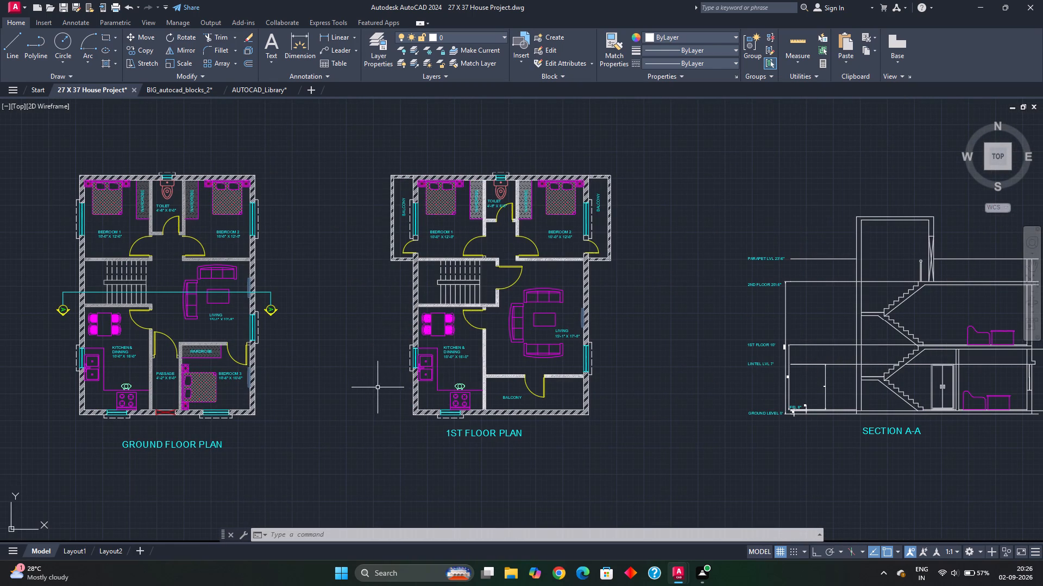
{"action": "scroll", "coordinate": [390, 421], "scroll_direction": "down", "scroll_amount": 2}
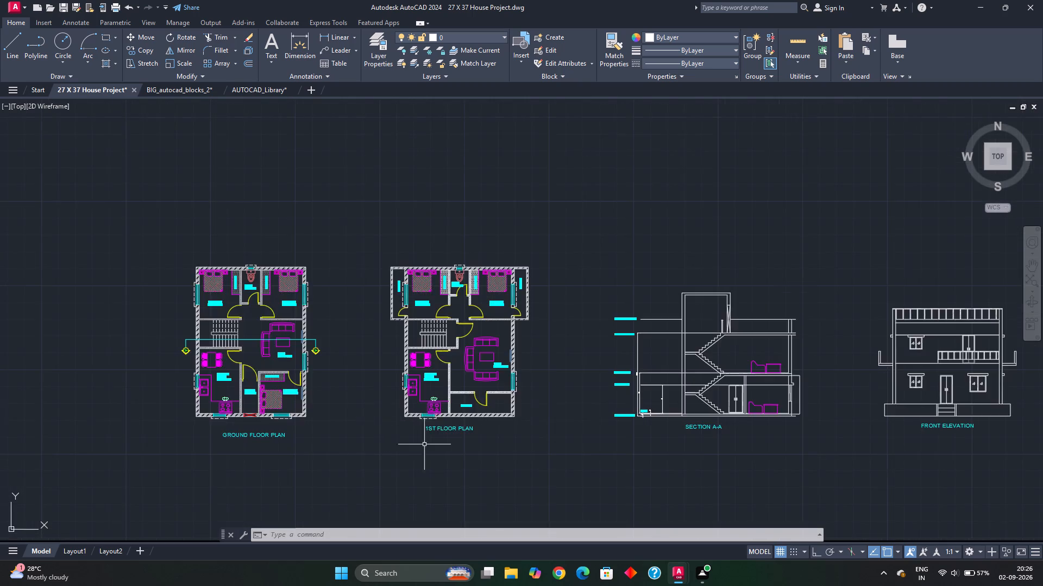
{"action": "scroll", "coordinate": [424, 445], "scroll_direction": "down", "scroll_amount": 1}
{"action": "middle_click_drag", "start_coordinate": [424, 439], "coordinate": [364, 432]}
{"action": "scroll", "coordinate": [365, 426], "scroll_direction": "up", "scroll_amount": 1}
{"action": "middle_click", "coordinate": [365, 426]}
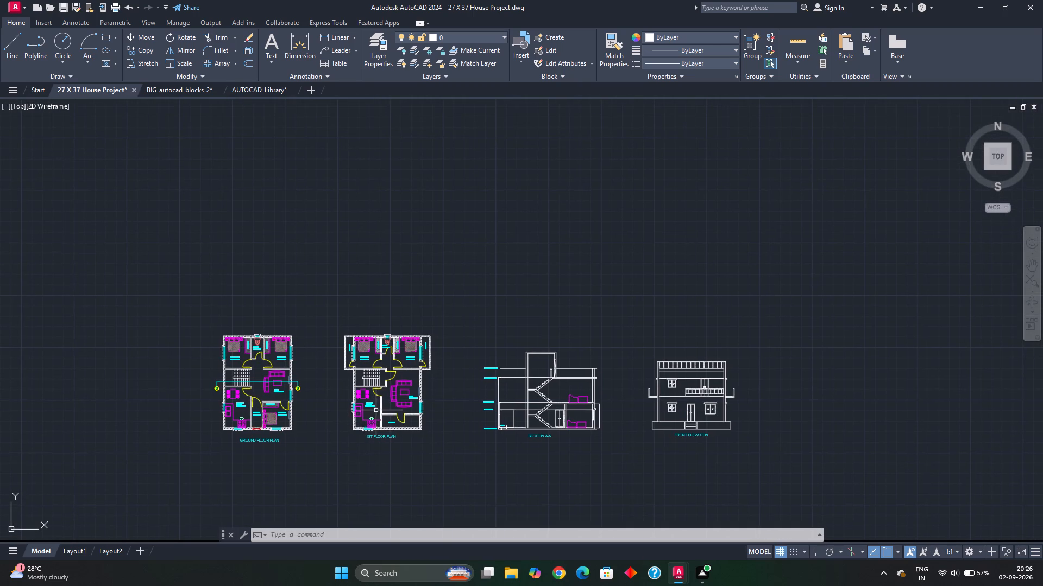
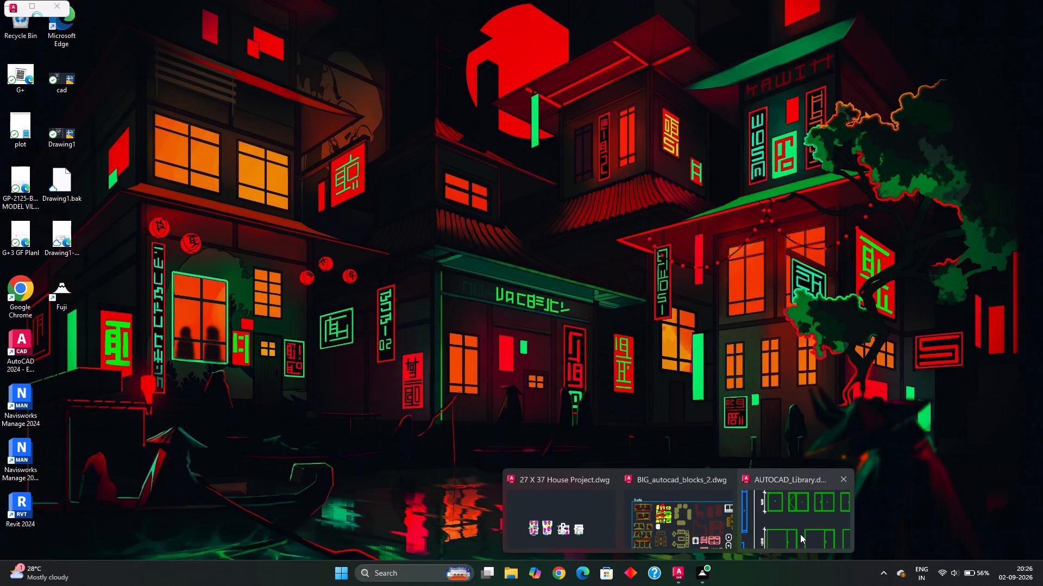
Switch to the 27 X 37 House Project drawing in AutoCAD and maximize its window.
{"action": "left_click", "coordinate": [582, 515]}
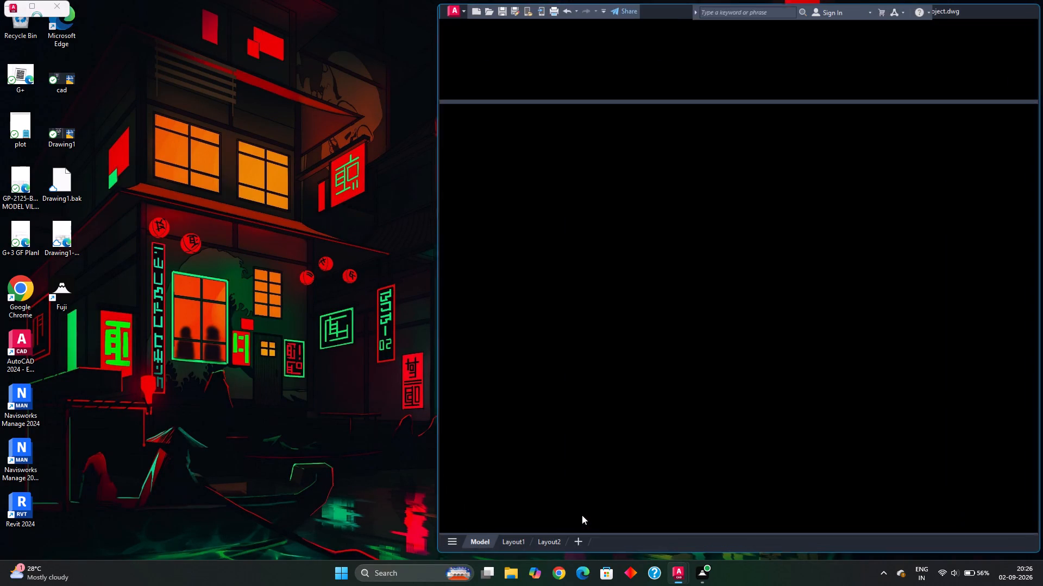
{"action": "left_click", "coordinate": [1001, 11]}
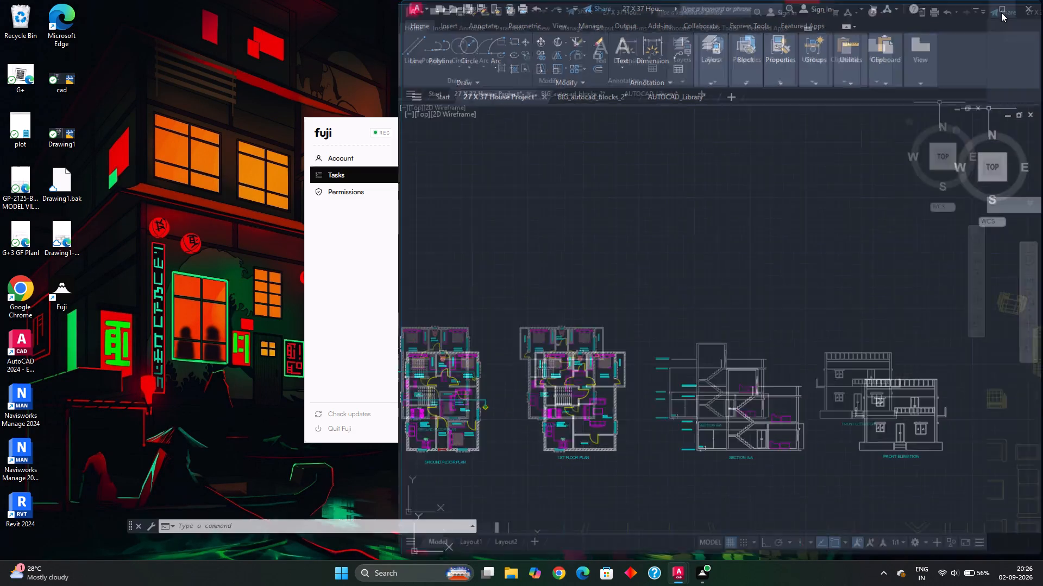
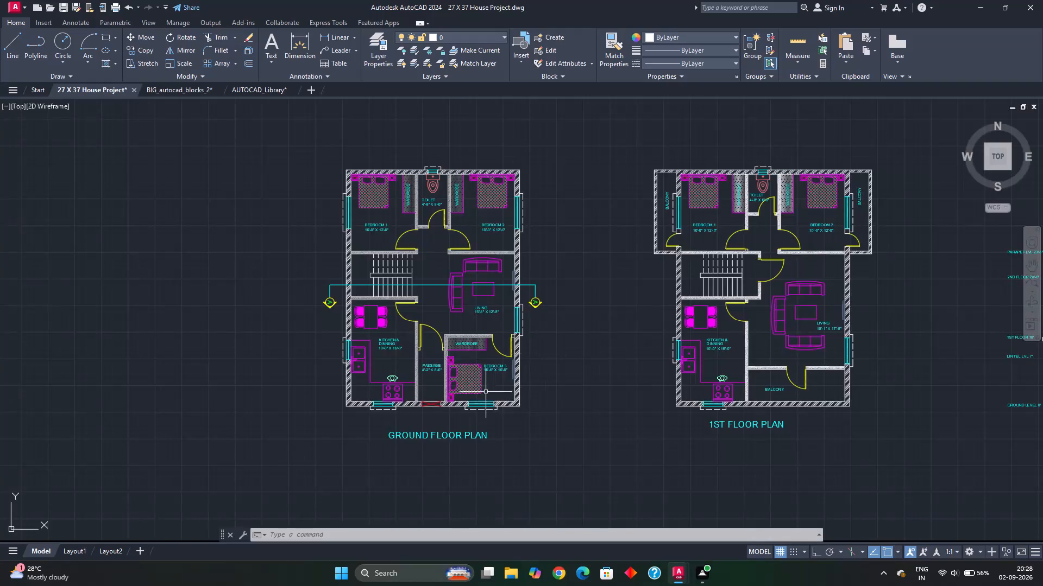
Inspect the ground floor plan up close, and review the whole row of plans, section and front elevation with their titles.
{"action": "scroll", "coordinate": [467, 402], "scroll_direction": "up", "scroll_amount": 1}
{"action": "middle_click_drag", "start_coordinate": [467, 402], "coordinate": [518, 417]}
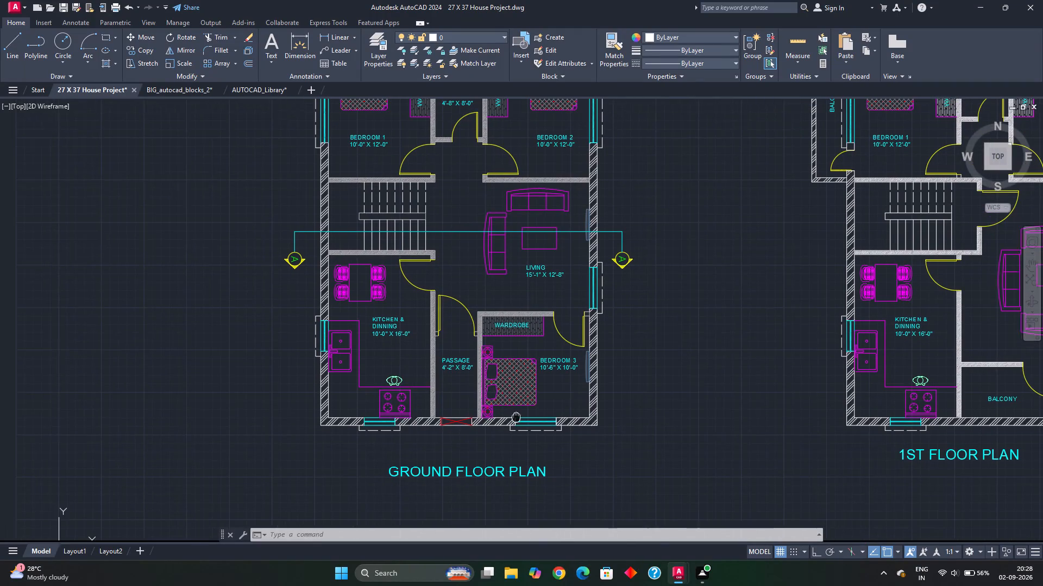
{"action": "middle_click_drag", "start_coordinate": [518, 417], "coordinate": [519, 417]}
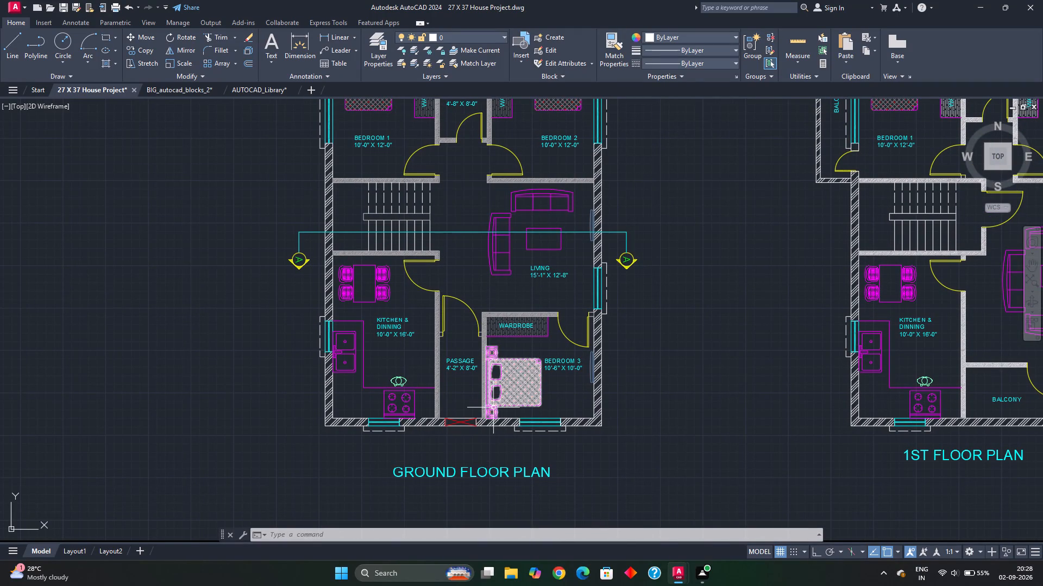
{"action": "scroll", "coordinate": [493, 409], "scroll_direction": "up", "scroll_amount": 1}
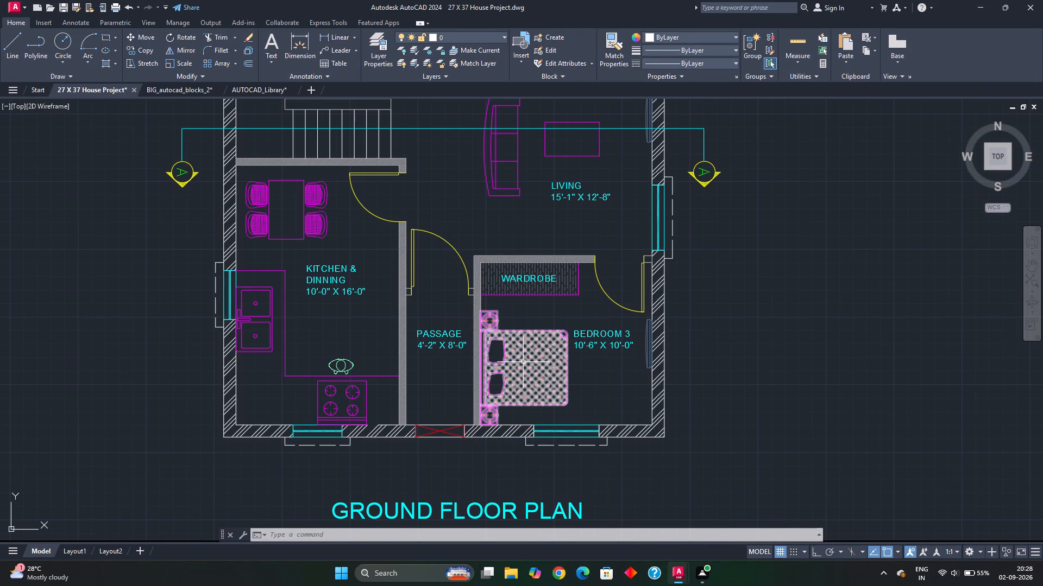
{"action": "scroll", "coordinate": [435, 415], "scroll_direction": "down", "scroll_amount": 2}
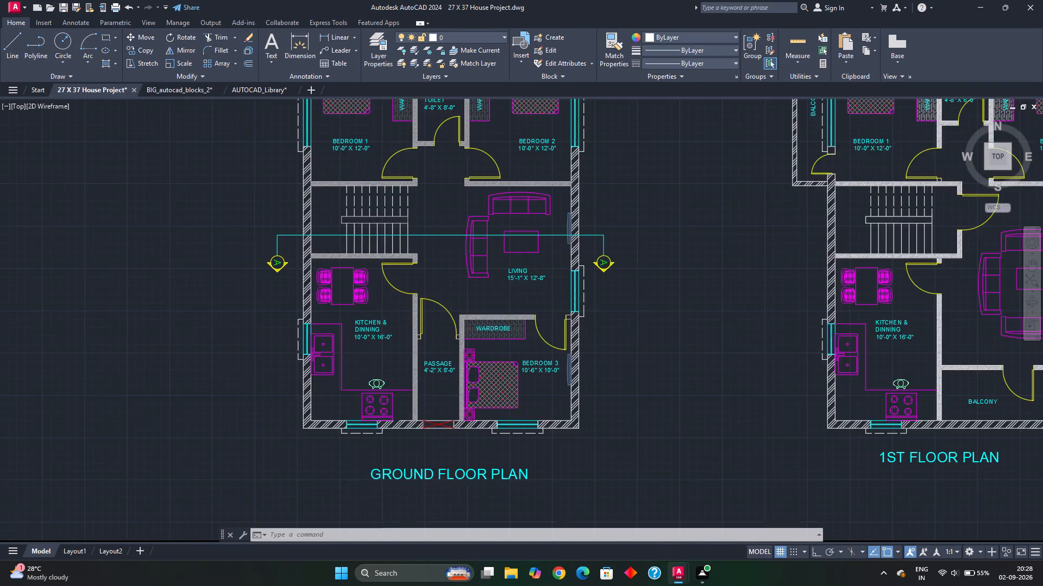
{"action": "middle_click_drag", "start_coordinate": [439, 413], "coordinate": [444, 437]}
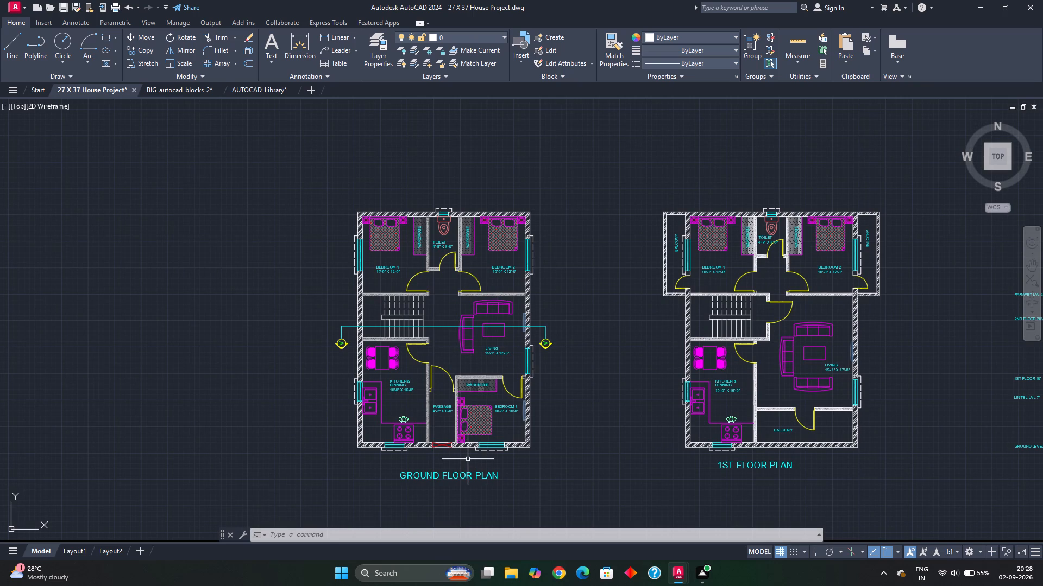
{"action": "scroll", "coordinate": [556, 447], "scroll_direction": "down", "scroll_amount": 2}
{"action": "middle_click_drag", "start_coordinate": [548, 447], "coordinate": [424, 422]}
{"action": "middle_click_drag", "start_coordinate": [483, 432], "coordinate": [438, 433]}
{"action": "middle_click_drag", "start_coordinate": [492, 439], "coordinate": [483, 438]}
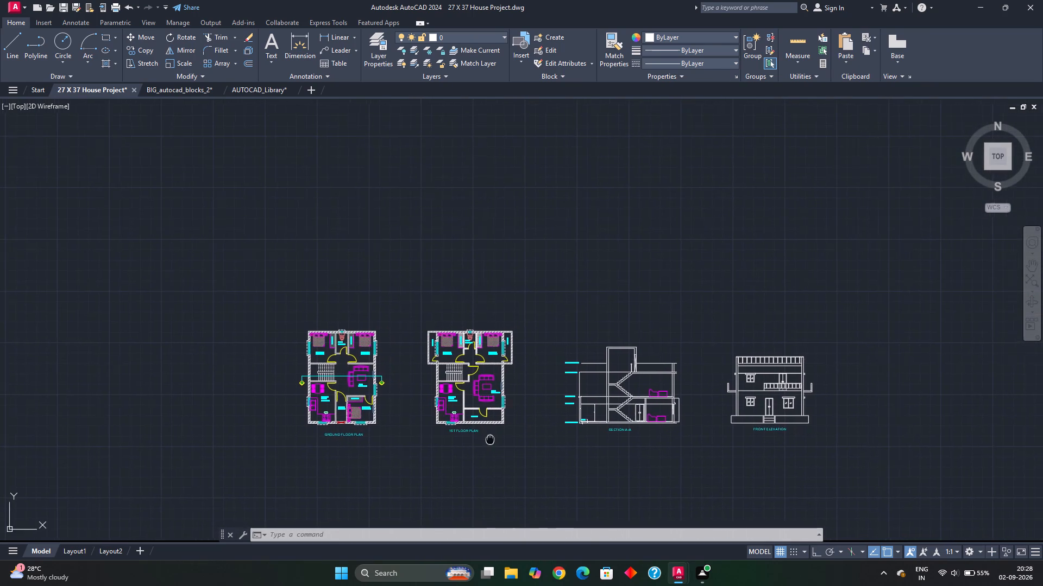
{"action": "middle_click_drag", "start_coordinate": [483, 438], "coordinate": [456, 431]}
{"action": "scroll", "coordinate": [456, 431], "scroll_direction": "up", "scroll_amount": 1}
{"action": "middle_click_drag", "start_coordinate": [453, 431], "coordinate": [434, 434]}
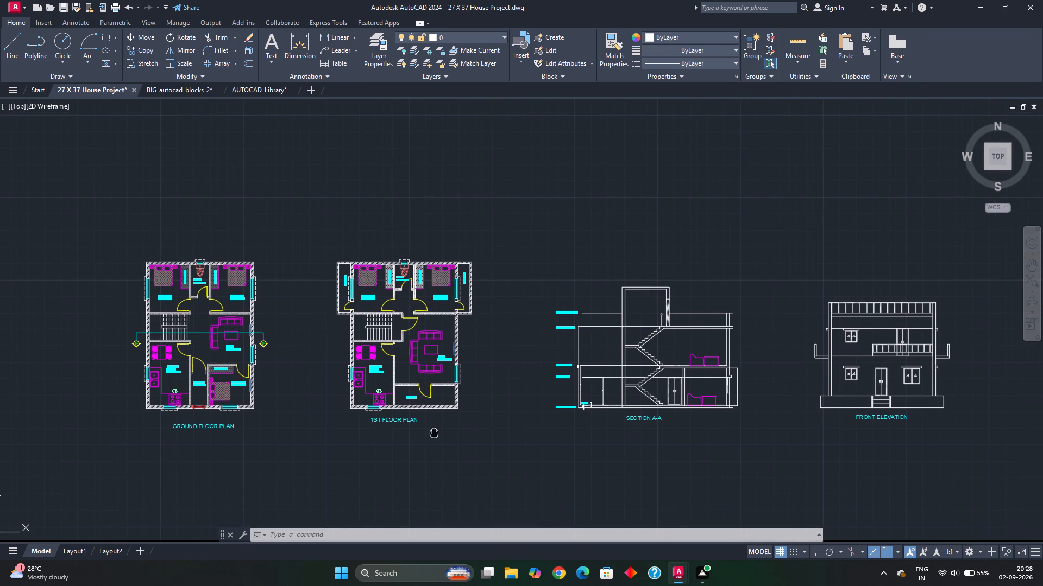
{"action": "middle_click_drag", "start_coordinate": [434, 434], "coordinate": [414, 438]}
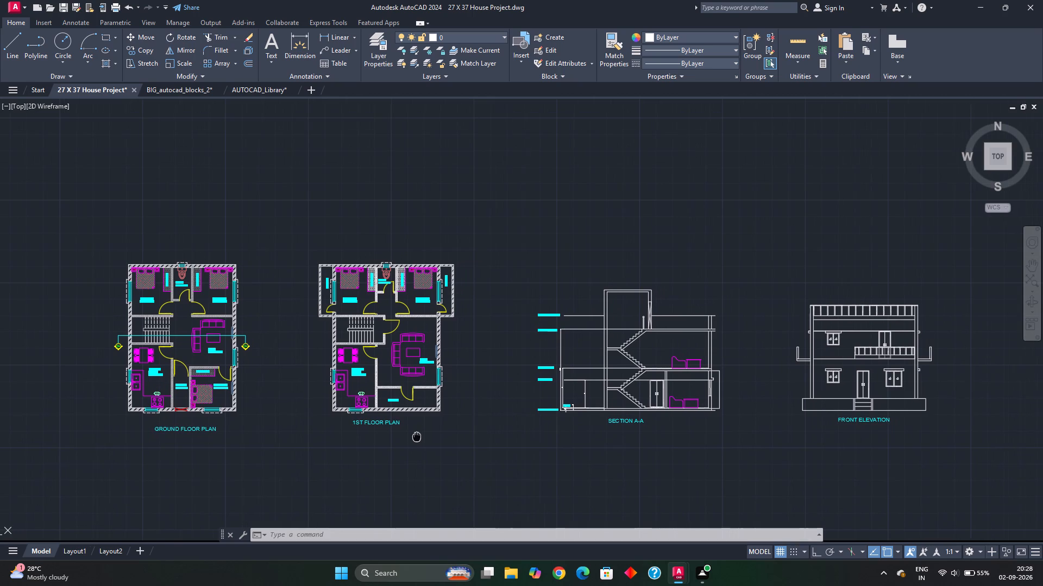
{"action": "middle_click_drag", "start_coordinate": [414, 438], "coordinate": [411, 439]}
{"action": "scroll", "coordinate": [410, 437], "scroll_direction": "up", "scroll_amount": 1}
{"action": "scroll", "coordinate": [410, 441], "scroll_direction": "down", "scroll_amount": 1}
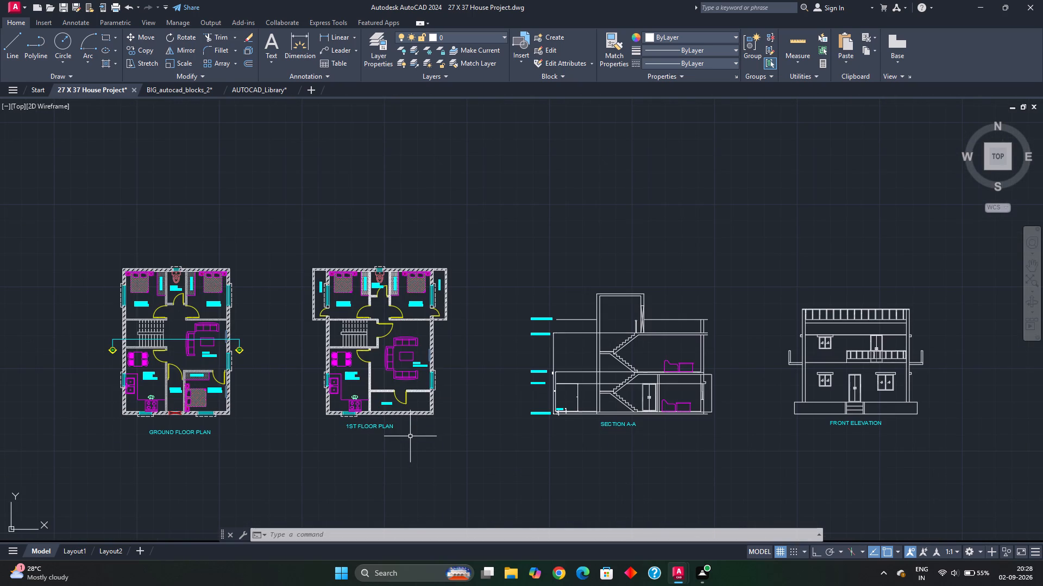
Save the 27 X 37 House Project drawing.
{"action": "key", "text": "ctrl+s"}
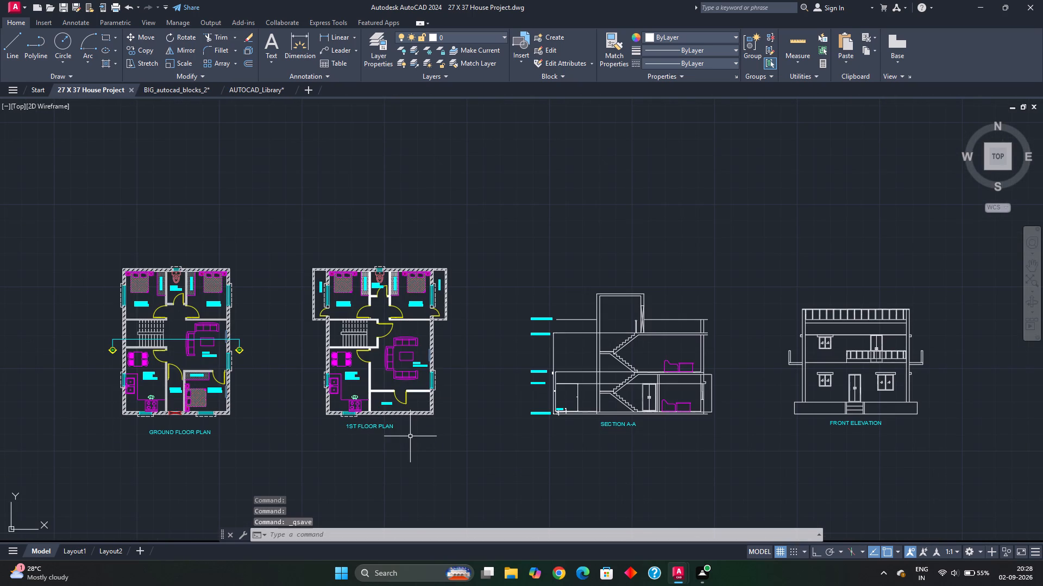
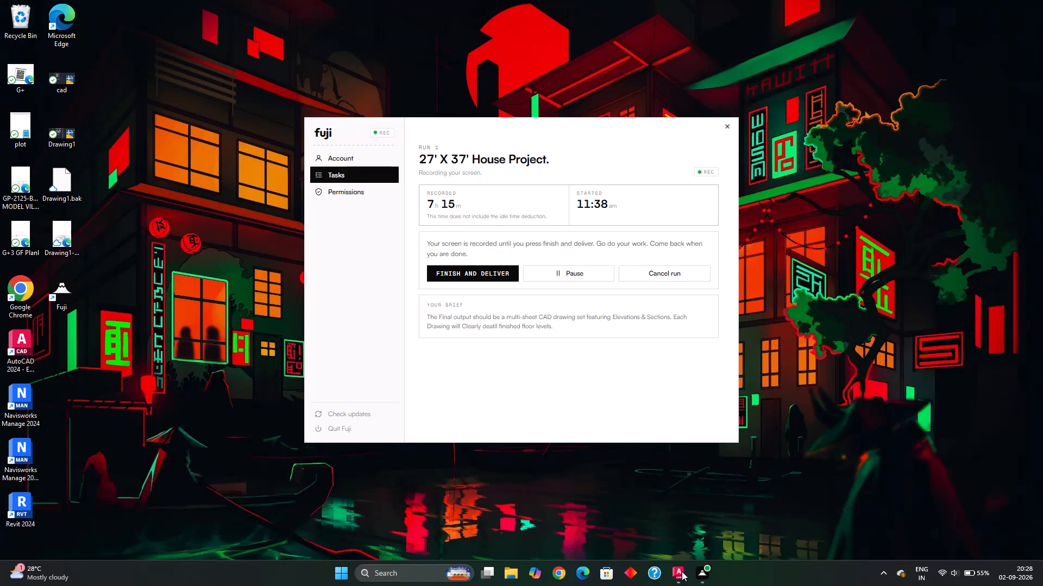
Switch back to the 27 X 37 House Project drawing in AutoCAD.
{"action": "left_click", "coordinate": [680, 574]}
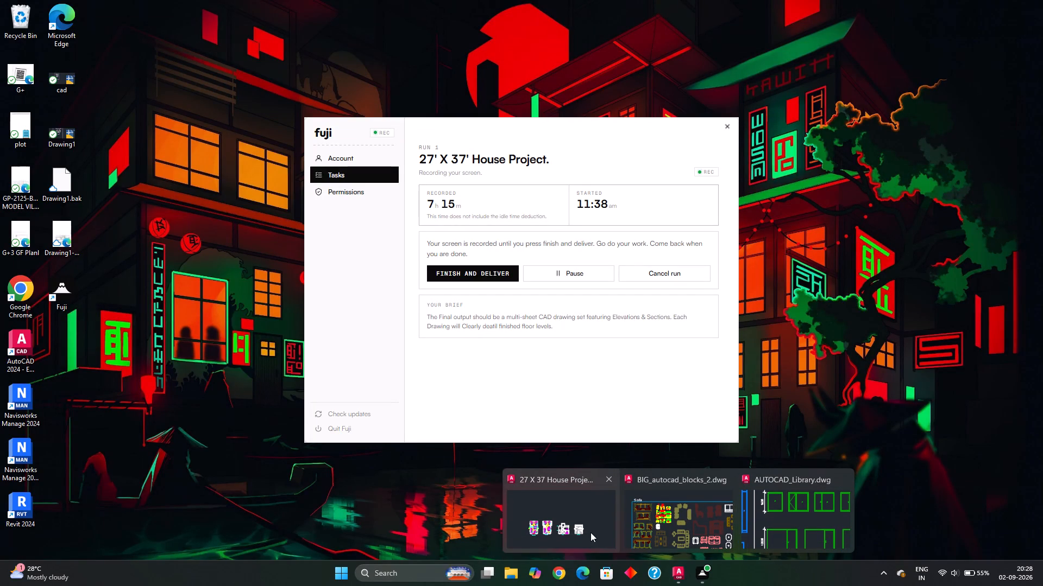